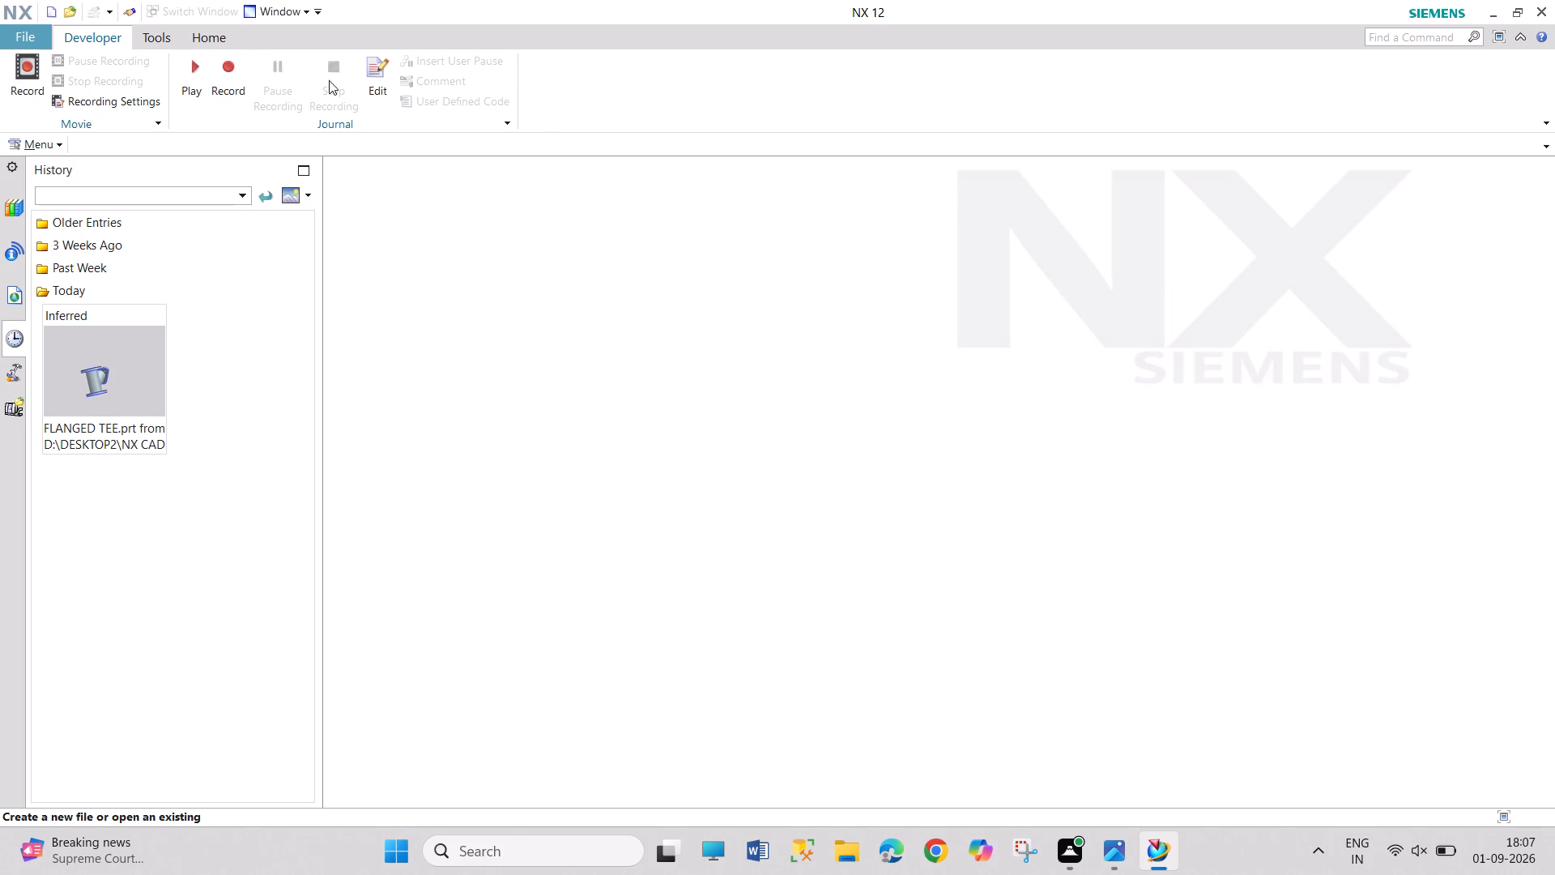
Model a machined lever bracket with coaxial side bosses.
Start recording a Visual Basic journal named LEVER BRACKET in the folder D:\DESKTOP2\NX CAD CADDESK.
{"action": "left_click", "coordinate": [230, 79]}
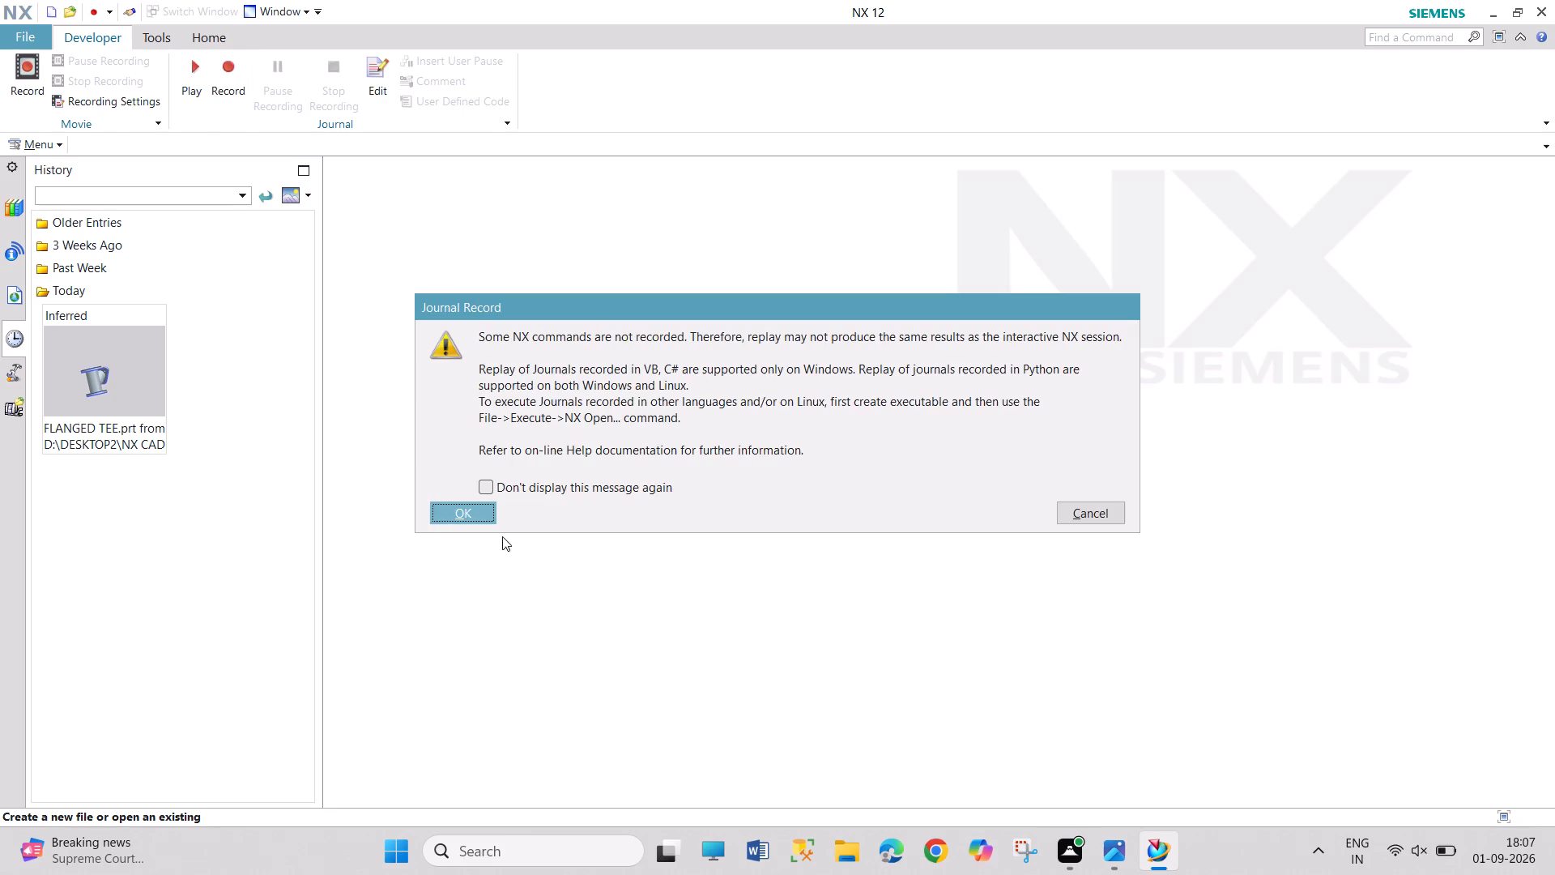
{"action": "left_click", "coordinate": [489, 515]}
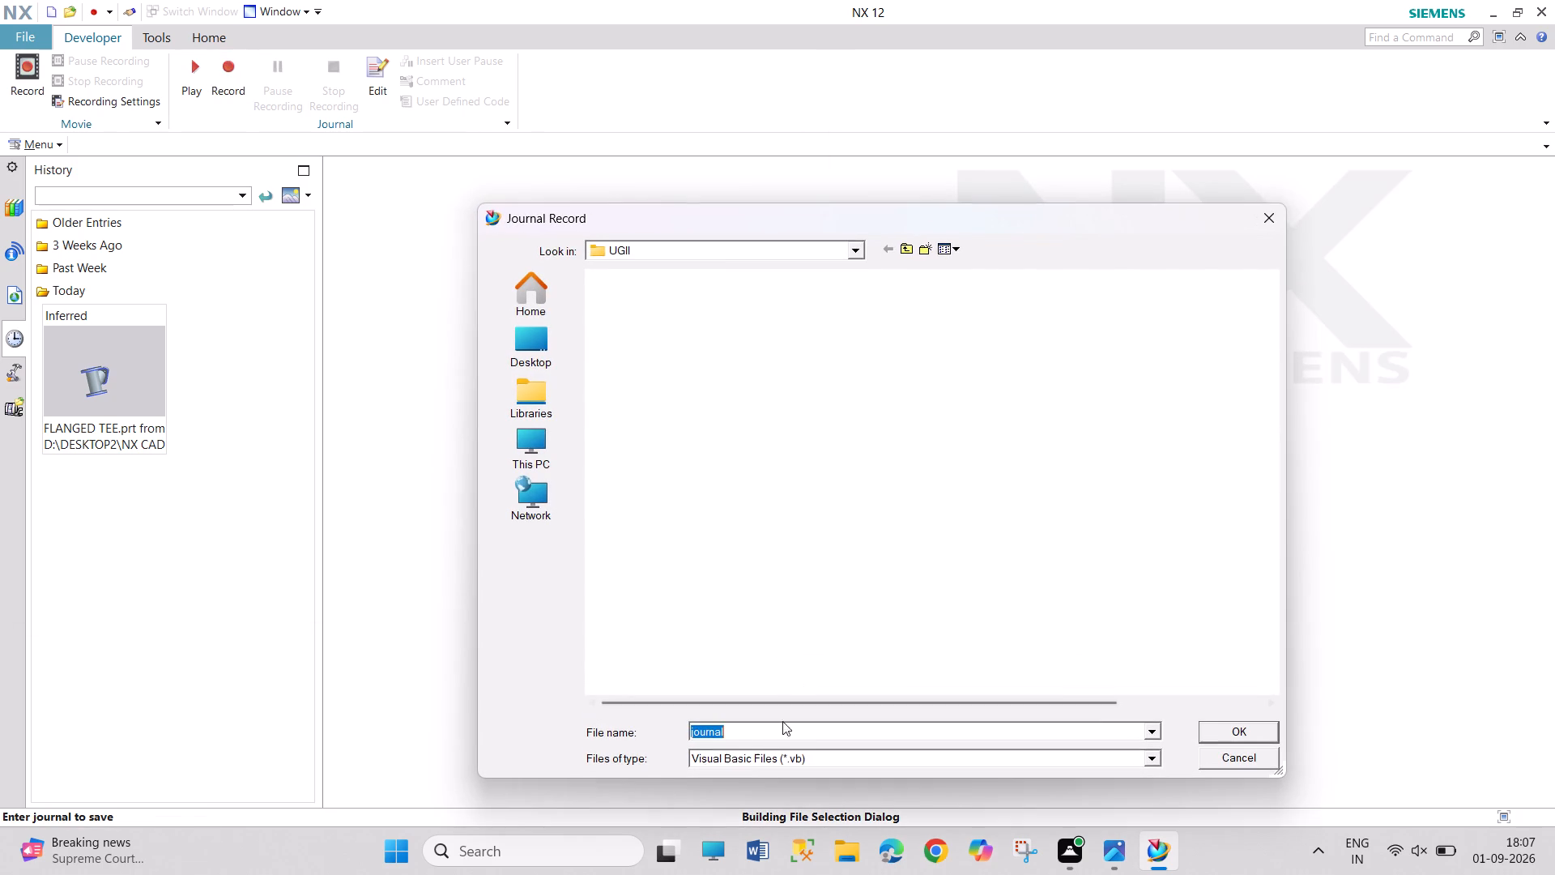
{"action": "left_click", "coordinate": [519, 441]}
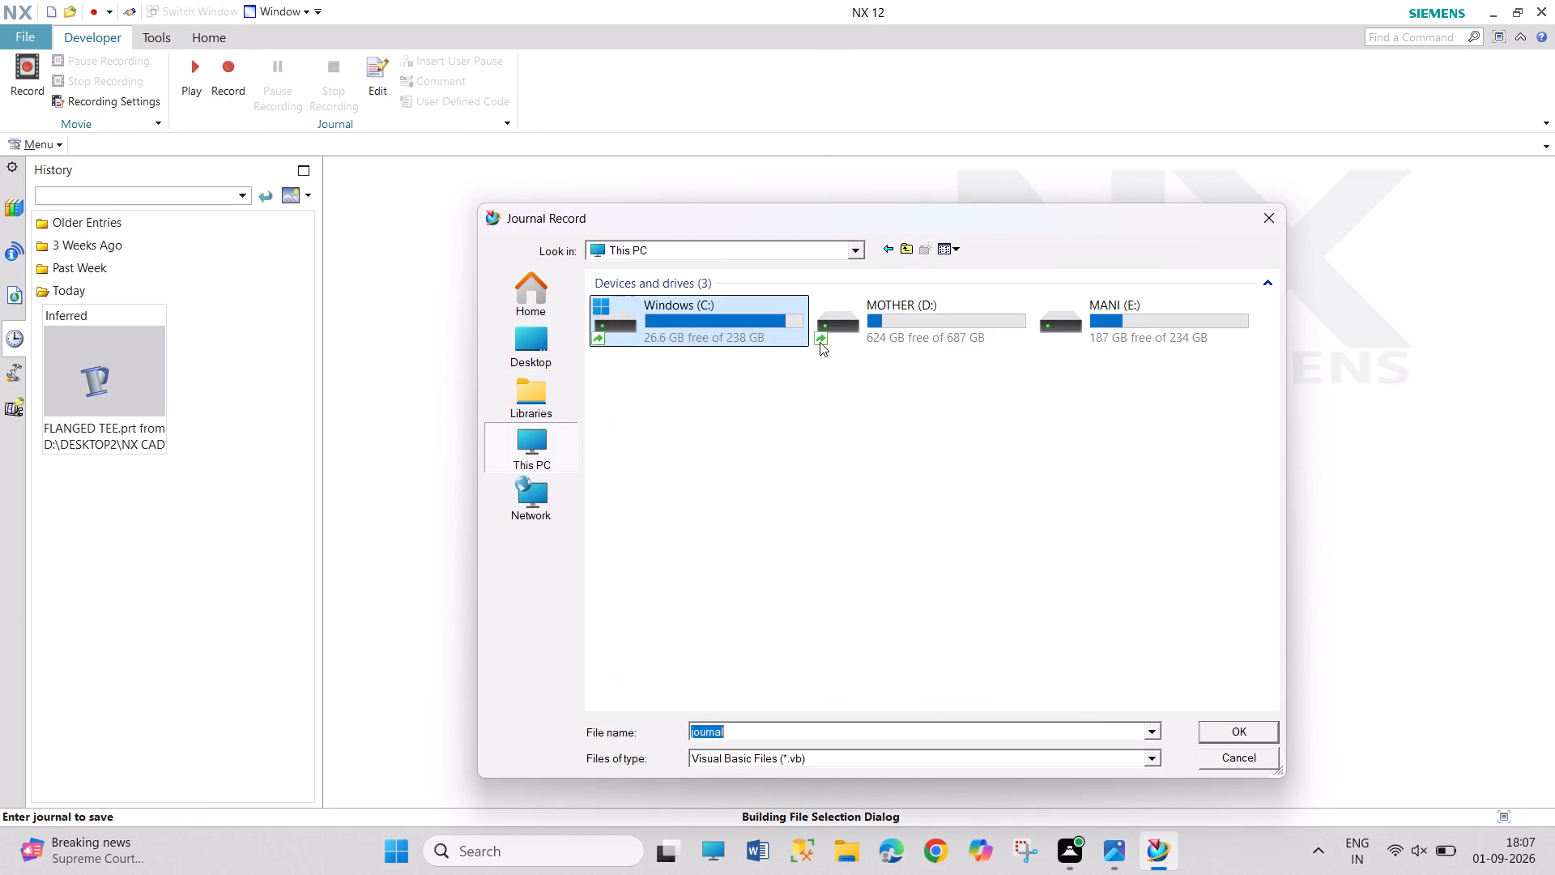
{"action": "left_click", "coordinate": [880, 341]}
{"action": "double_click", "coordinate": [880, 341]}
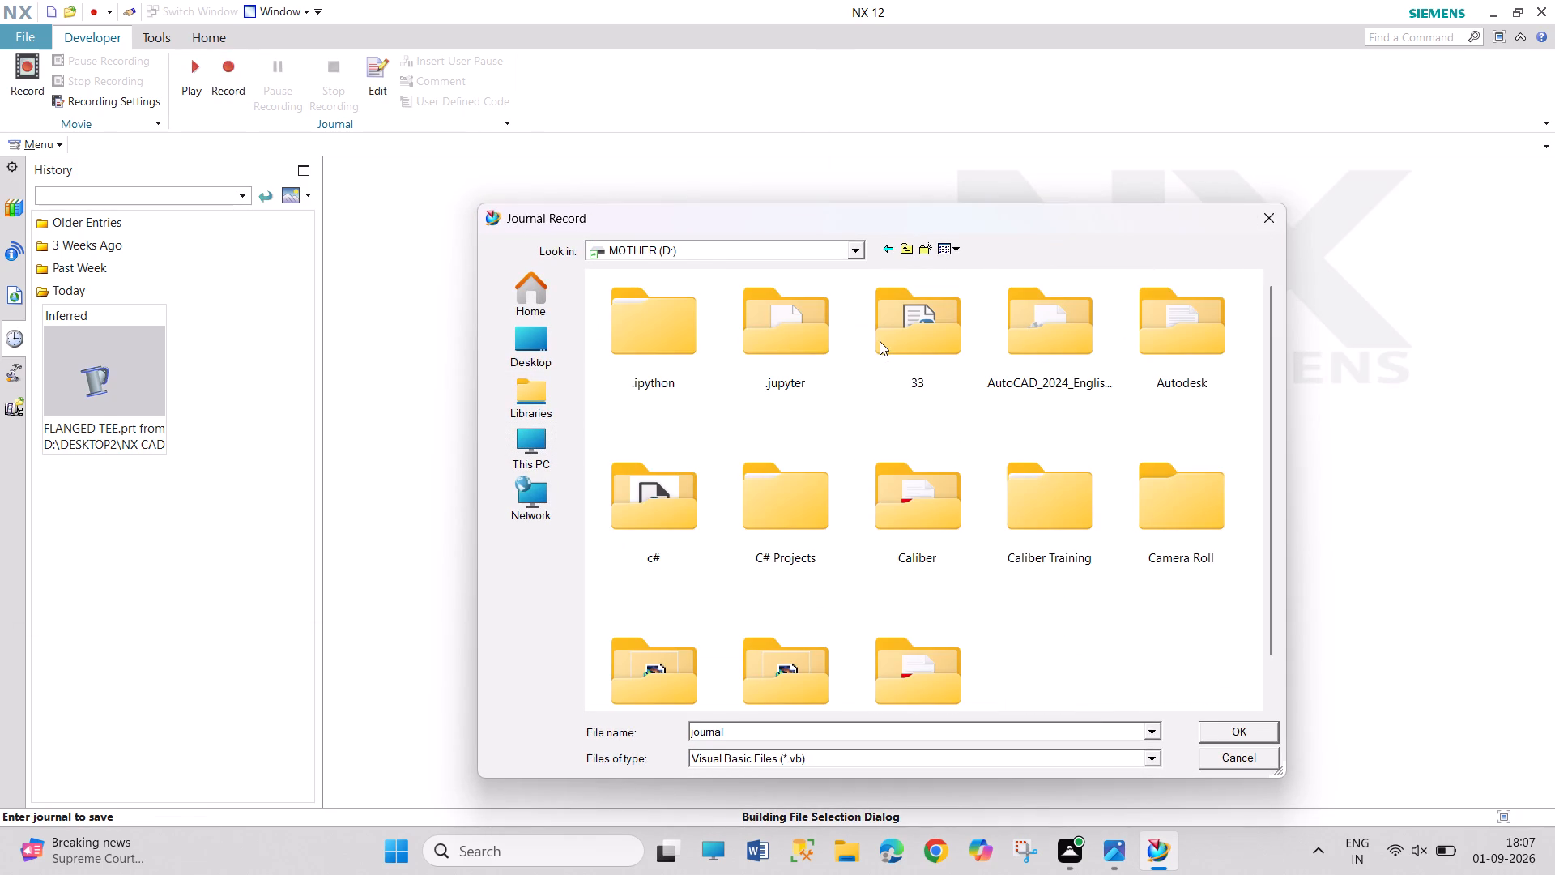
{"action": "double_click", "coordinate": [1178, 662]}
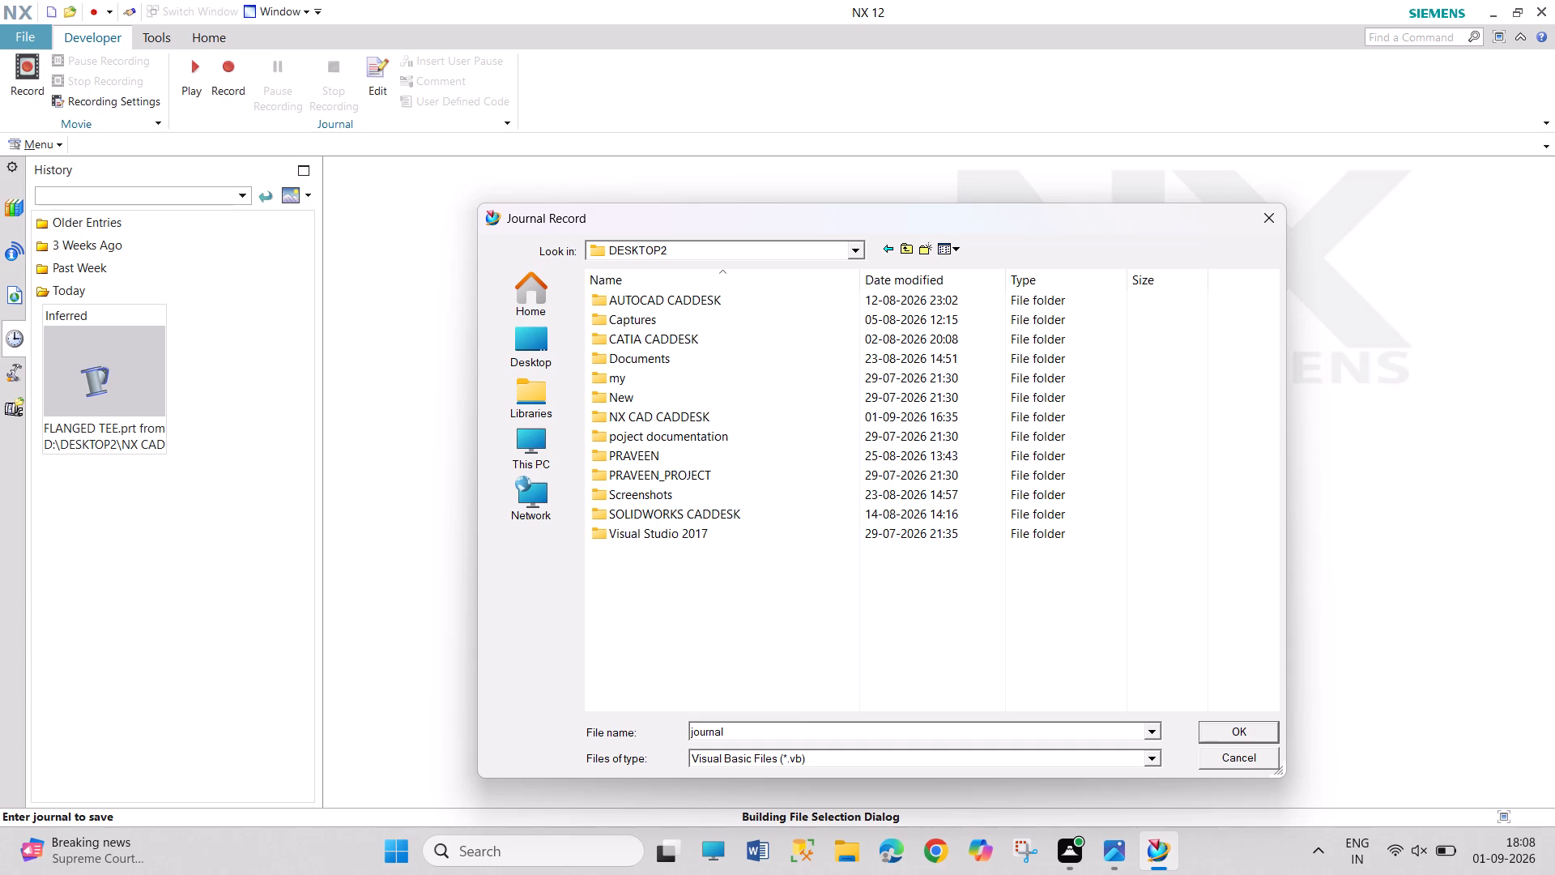
{"action": "double_click", "coordinate": [791, 734]}
{"action": "double_click", "coordinate": [757, 417]}
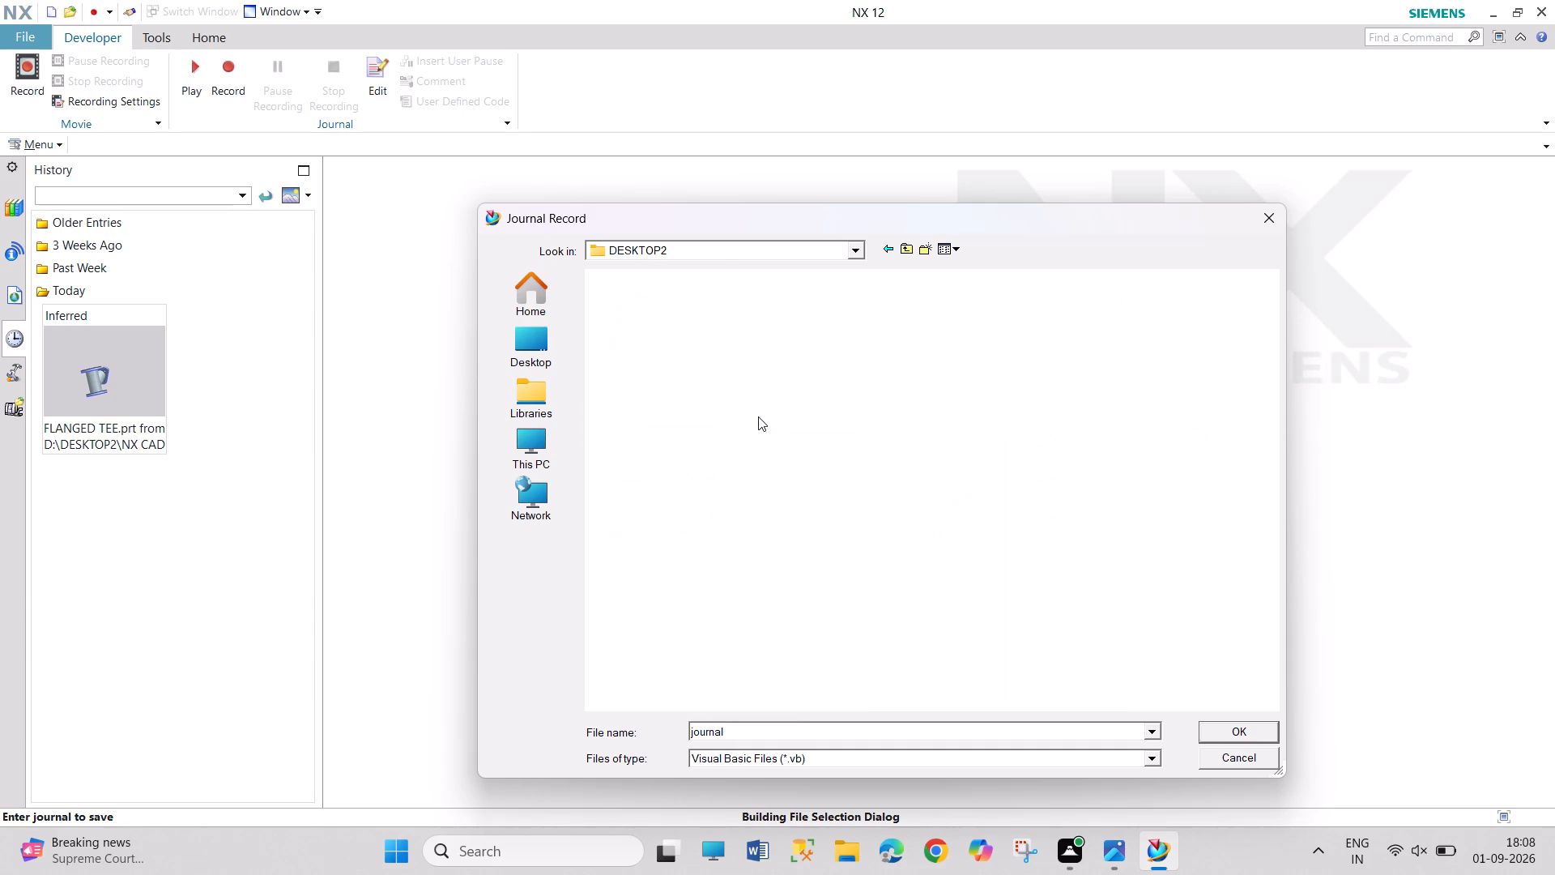
{"action": "double_click", "coordinate": [762, 731]}
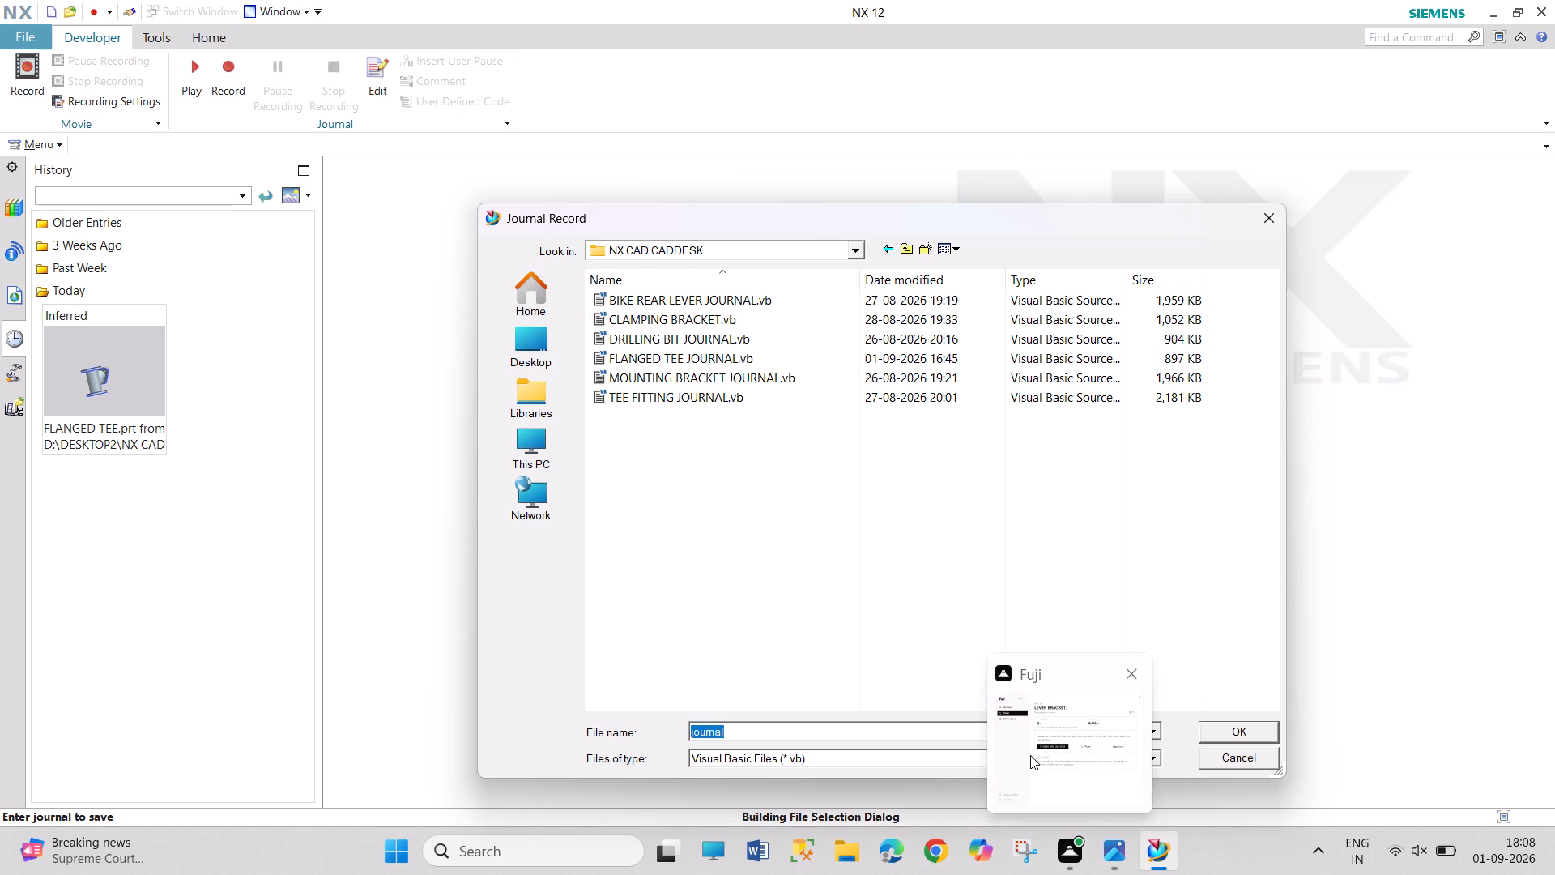
{"action": "type", "text": "LEVER BRACKE"}
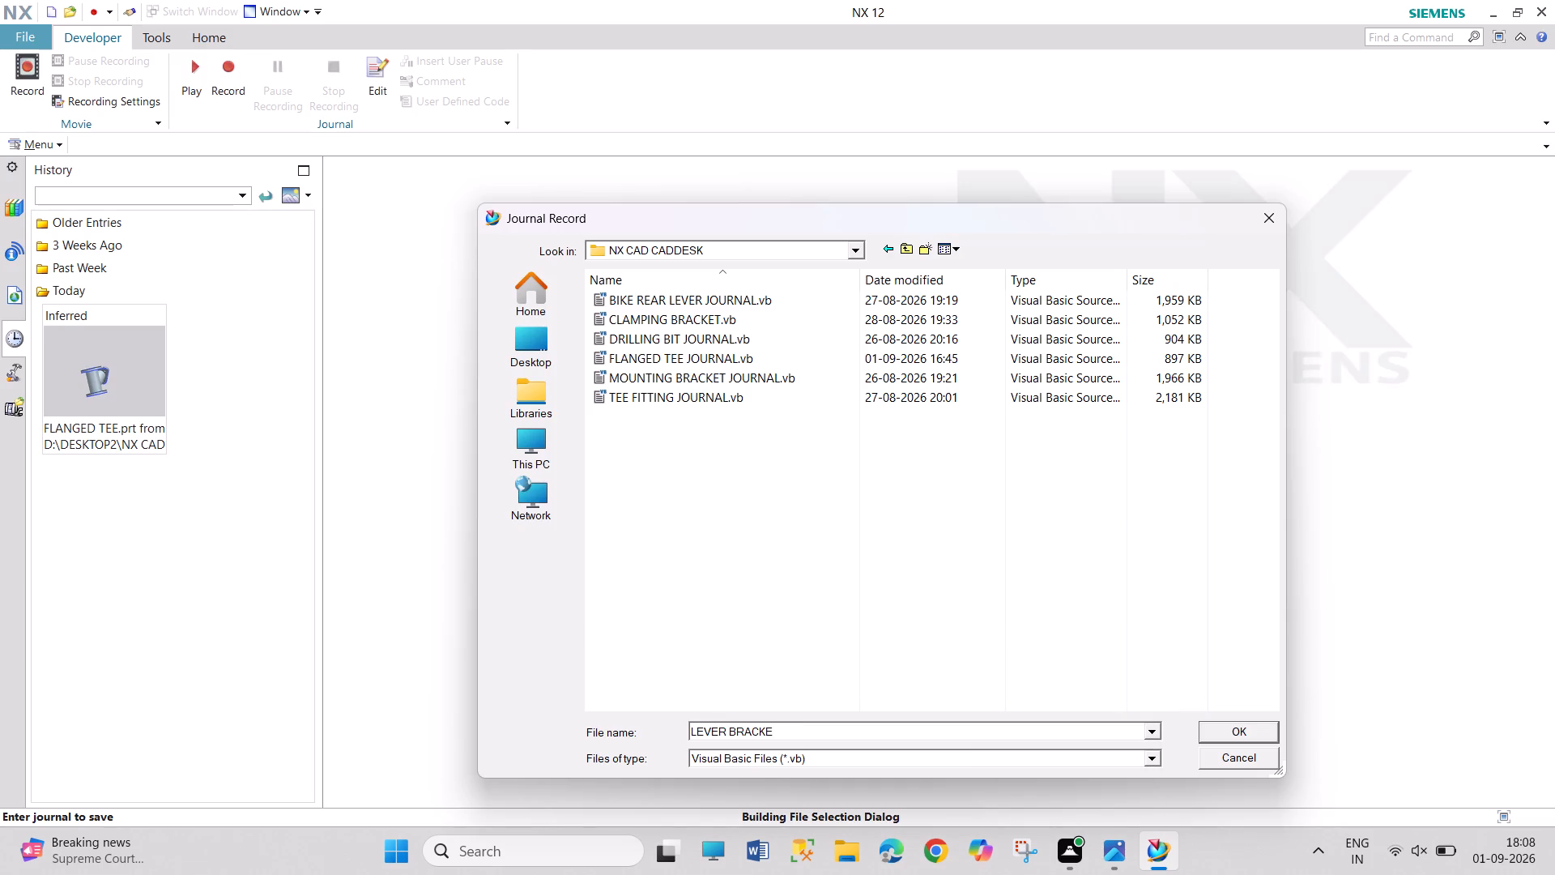
{"action": "key", "text": "t"}
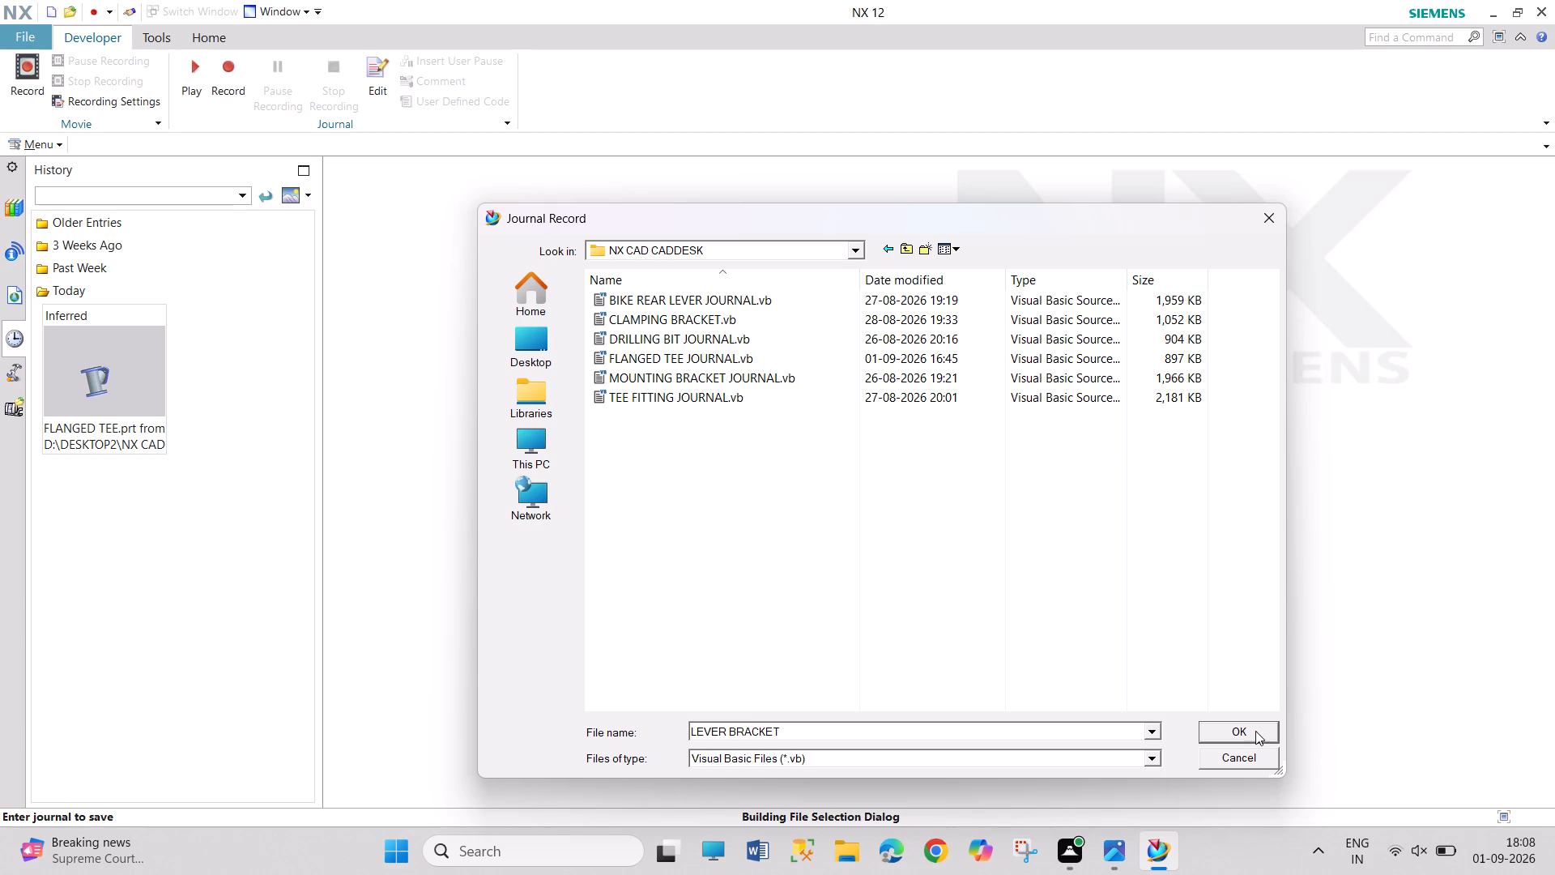
{"action": "left_click", "coordinate": [1255, 731]}
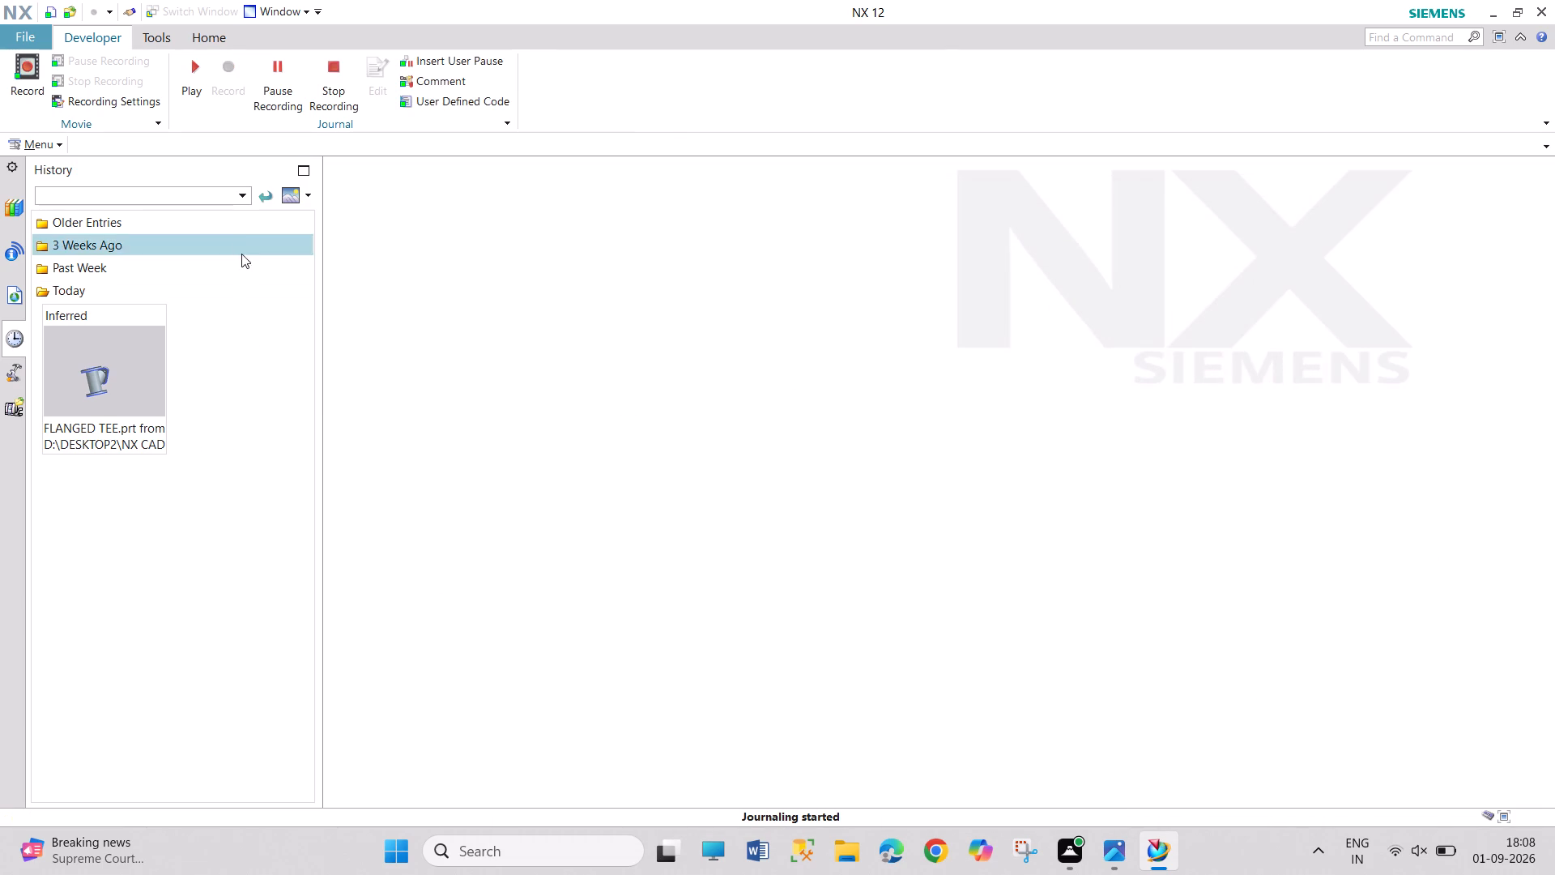
Create a new millimetre Model part named LEVER BRACKET in the folder D:\DESKTOP2\NX CAD CADDESK.
{"action": "left_click", "coordinate": [211, 41]}
{"action": "left_click", "coordinate": [23, 75]}
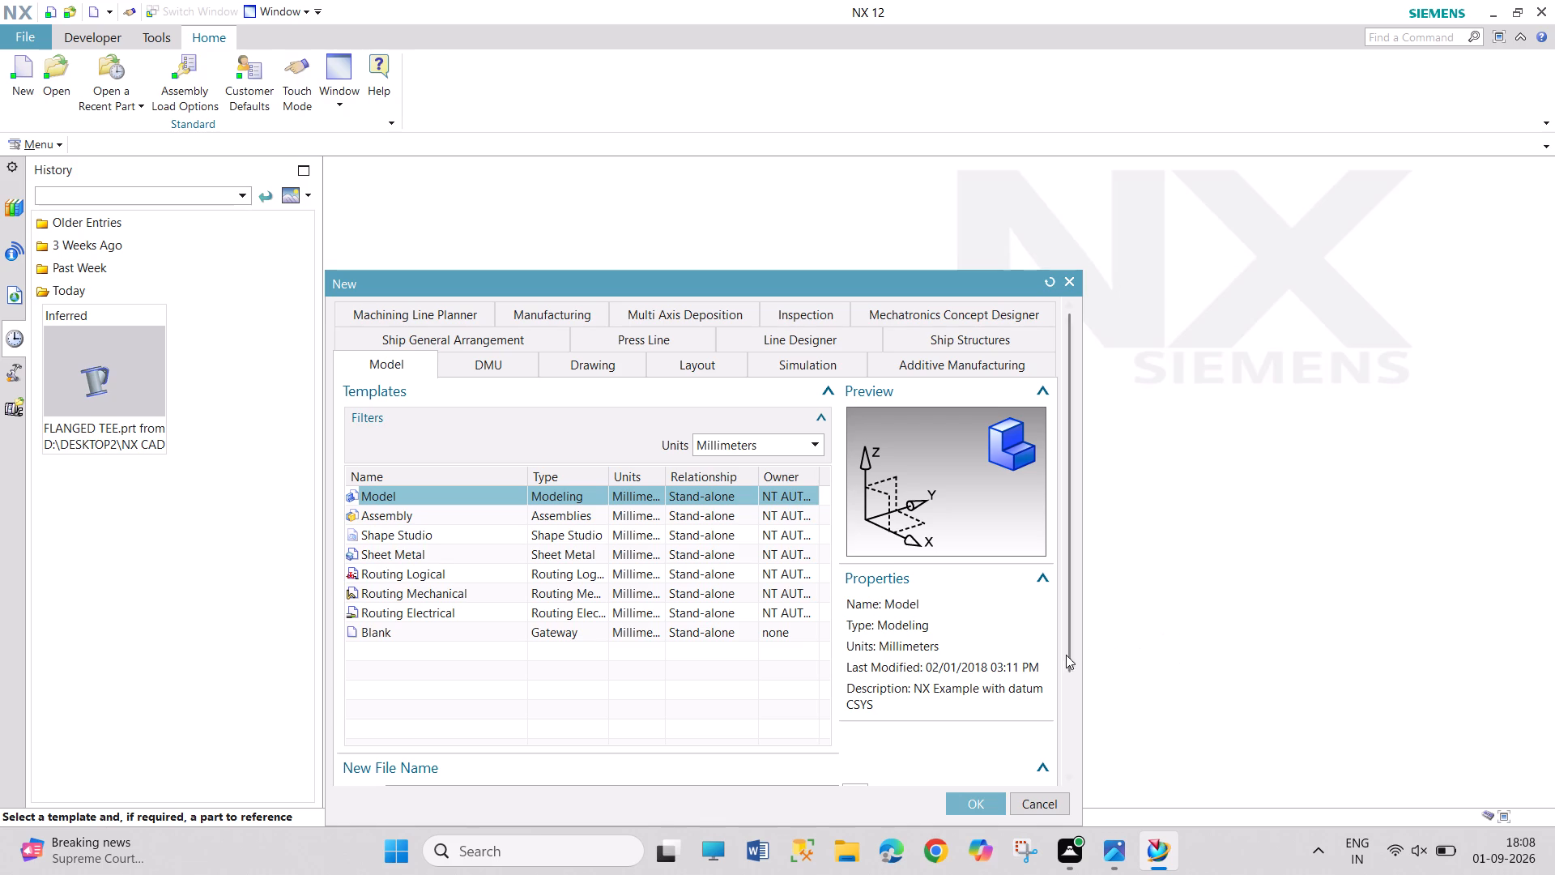
{"action": "left_click_drag", "start_coordinate": [1063, 655], "coordinate": [1049, 767]}
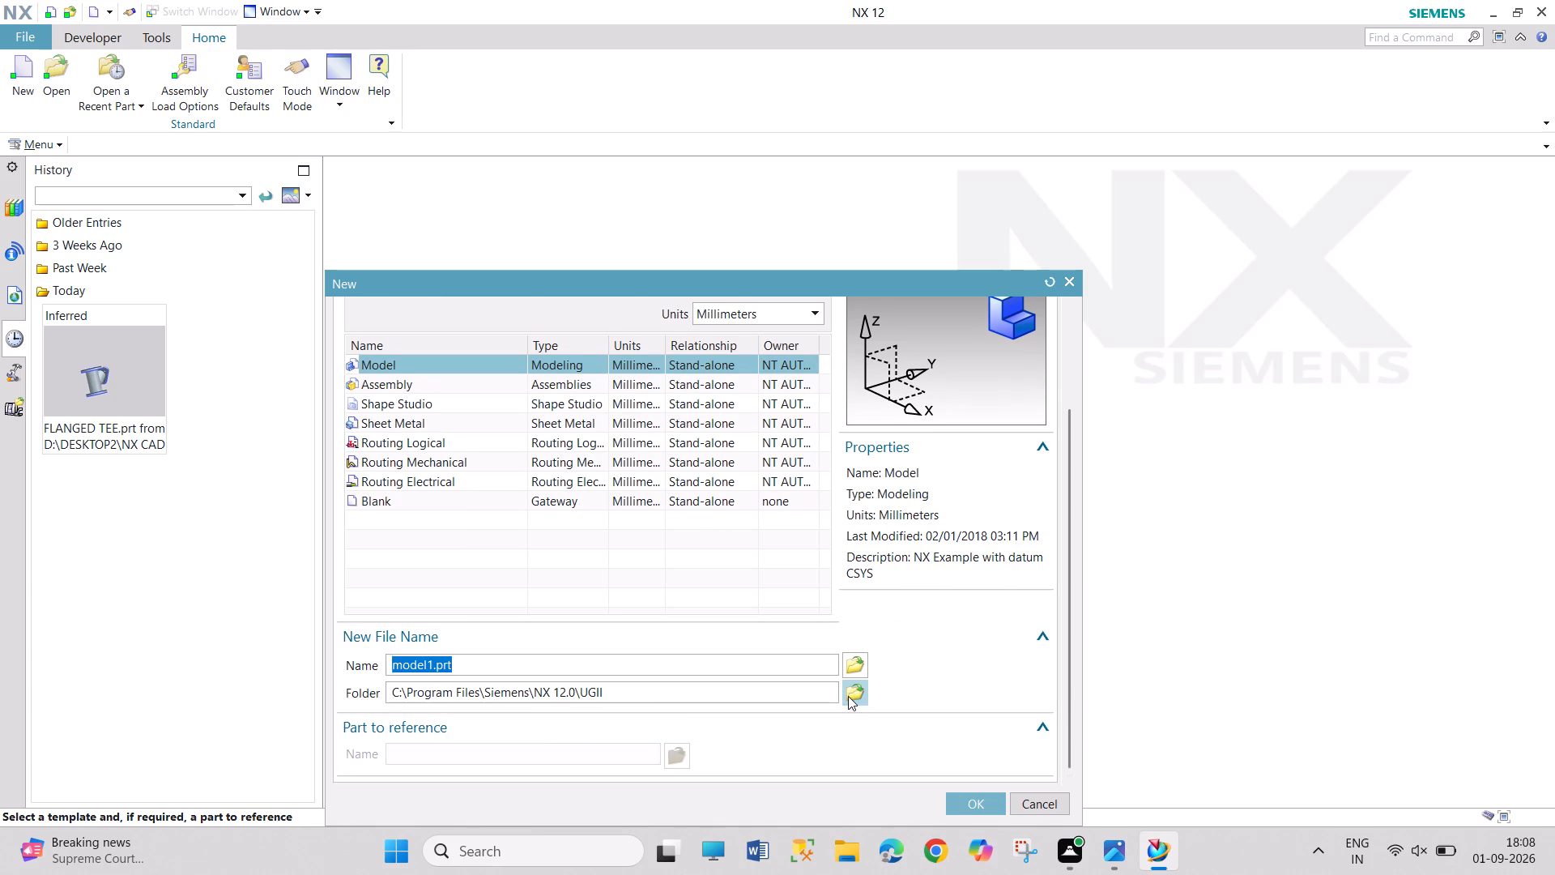
{"action": "left_click", "coordinate": [848, 696]}
{"action": "left_click", "coordinate": [807, 509]}
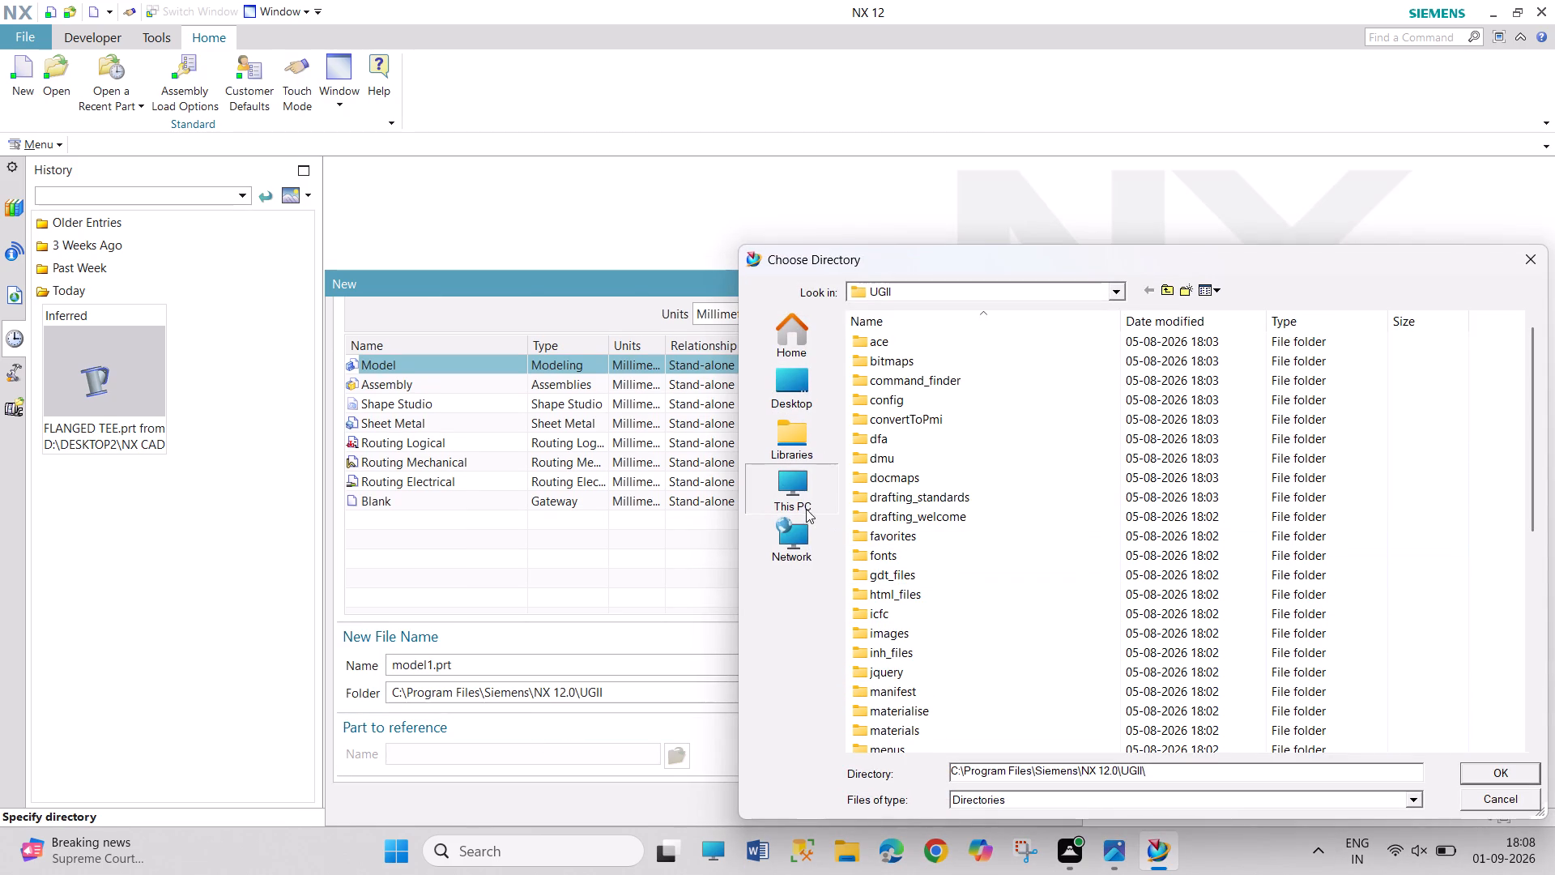
{"action": "double_click", "coordinate": [1105, 360]}
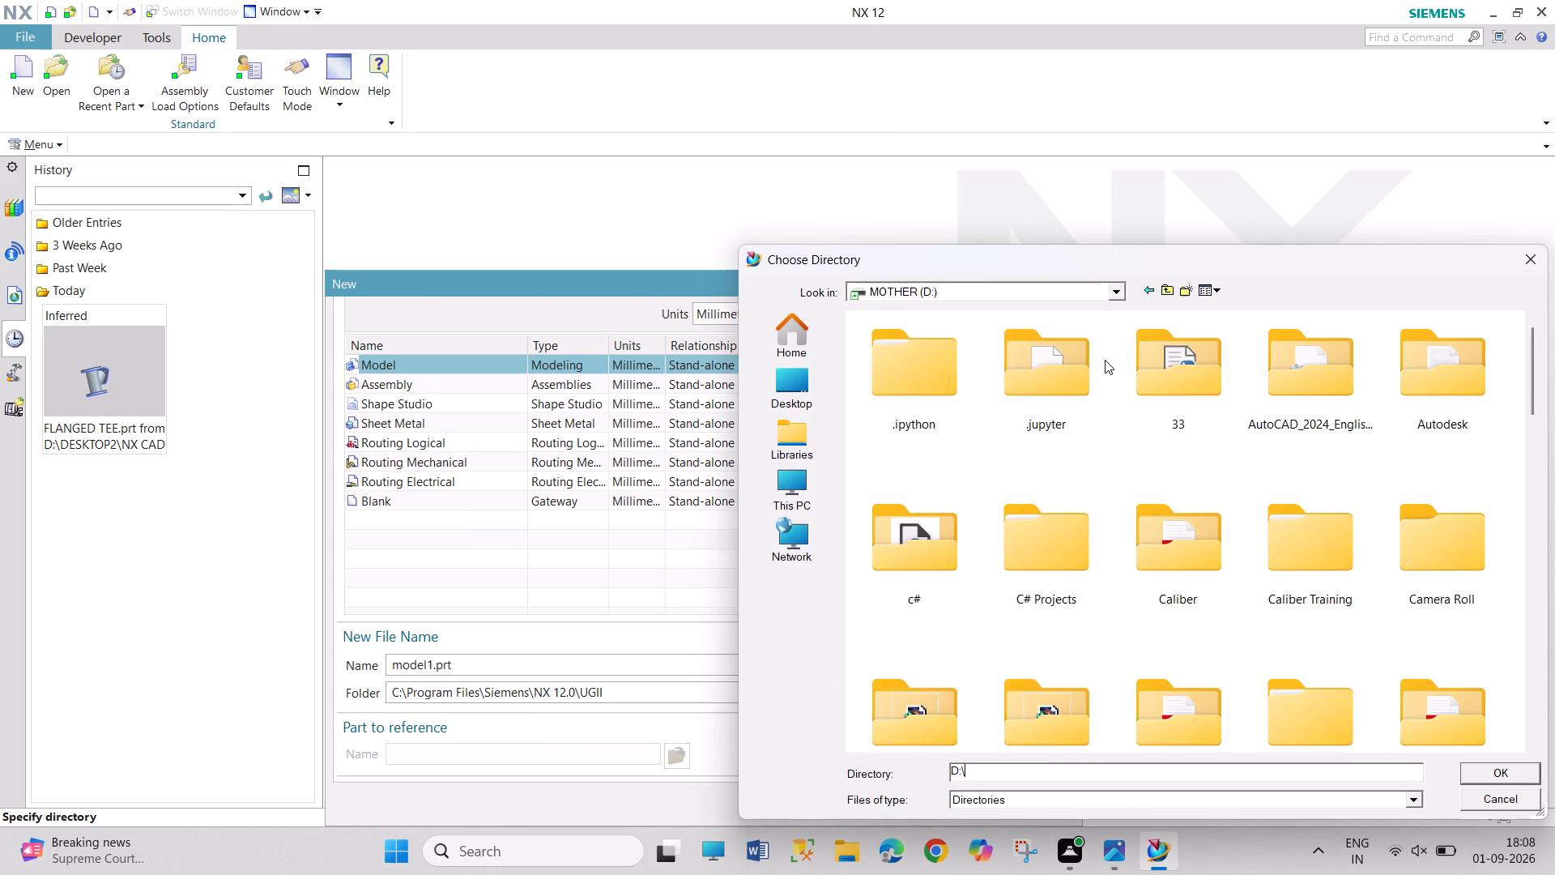
{"action": "double_click", "coordinate": [1438, 714]}
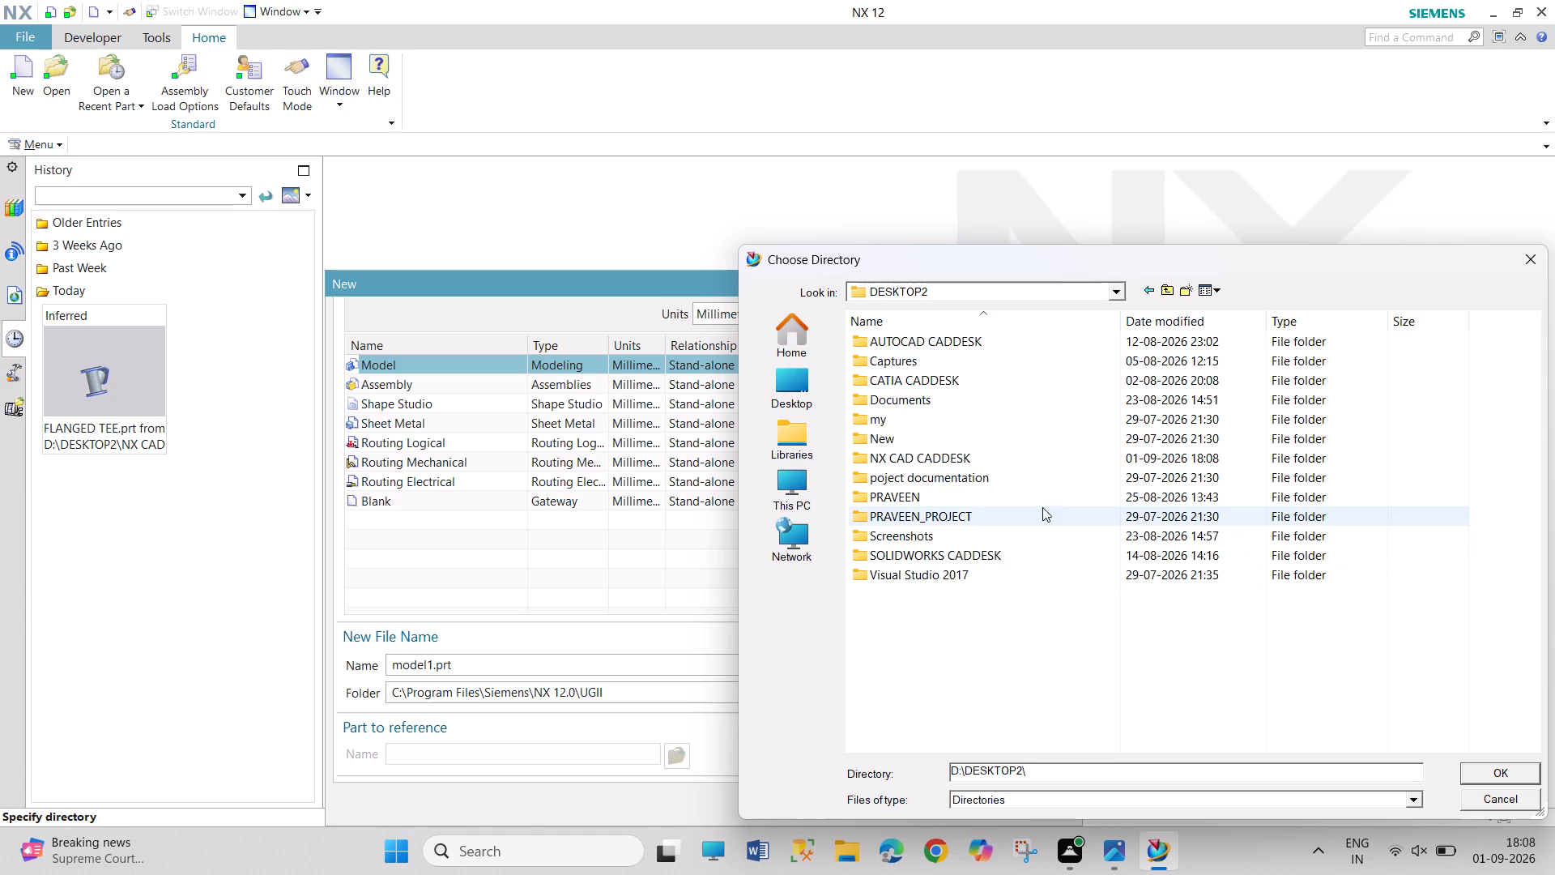
{"action": "double_click", "coordinate": [1001, 457]}
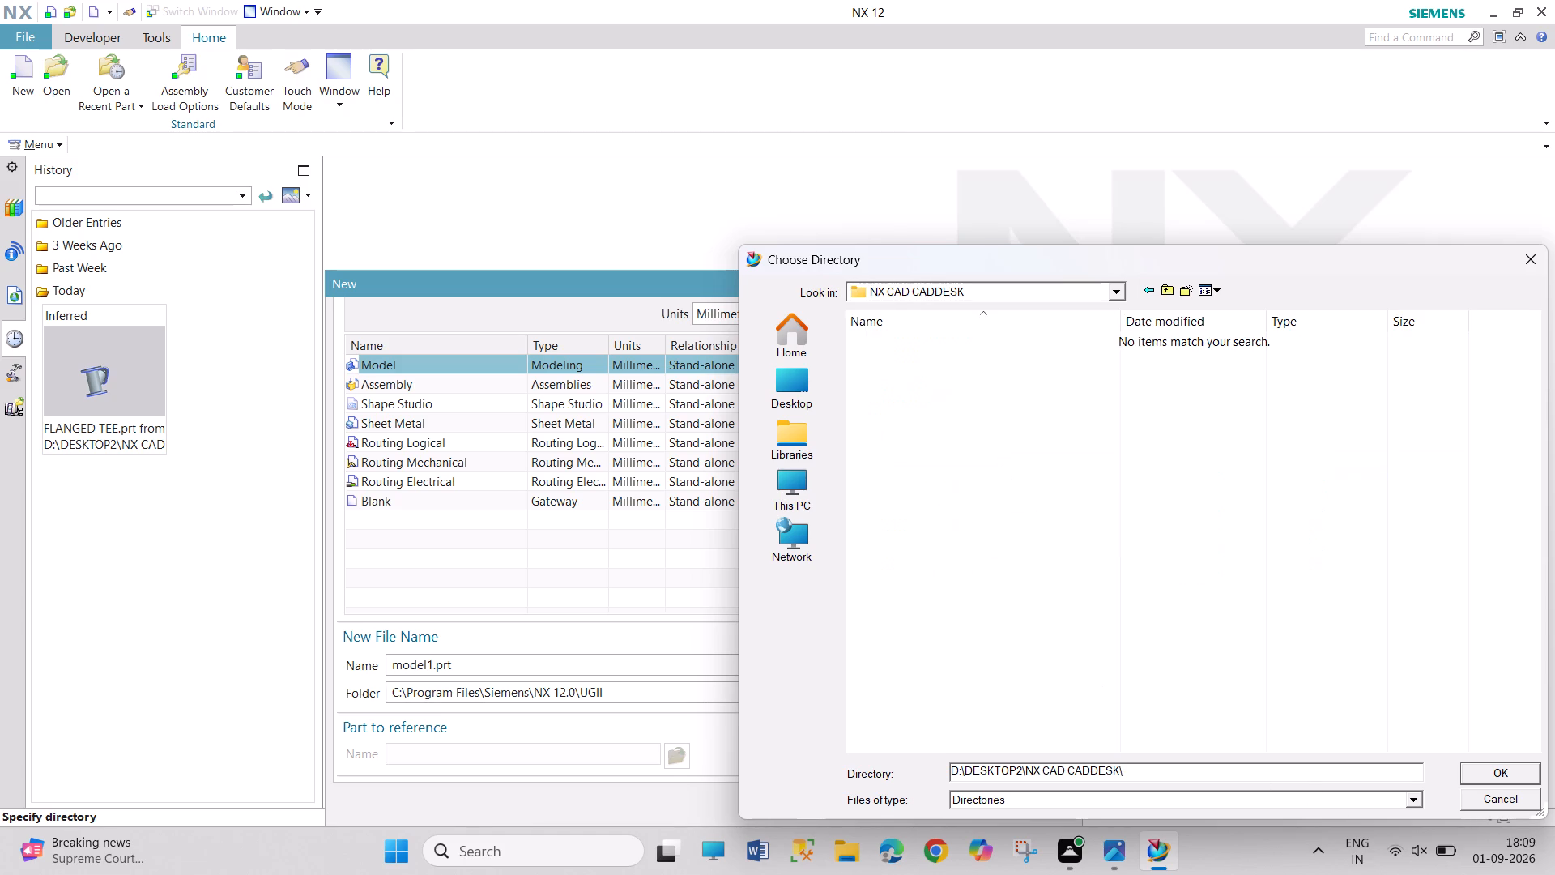
{"action": "left_click", "coordinate": [1484, 770]}
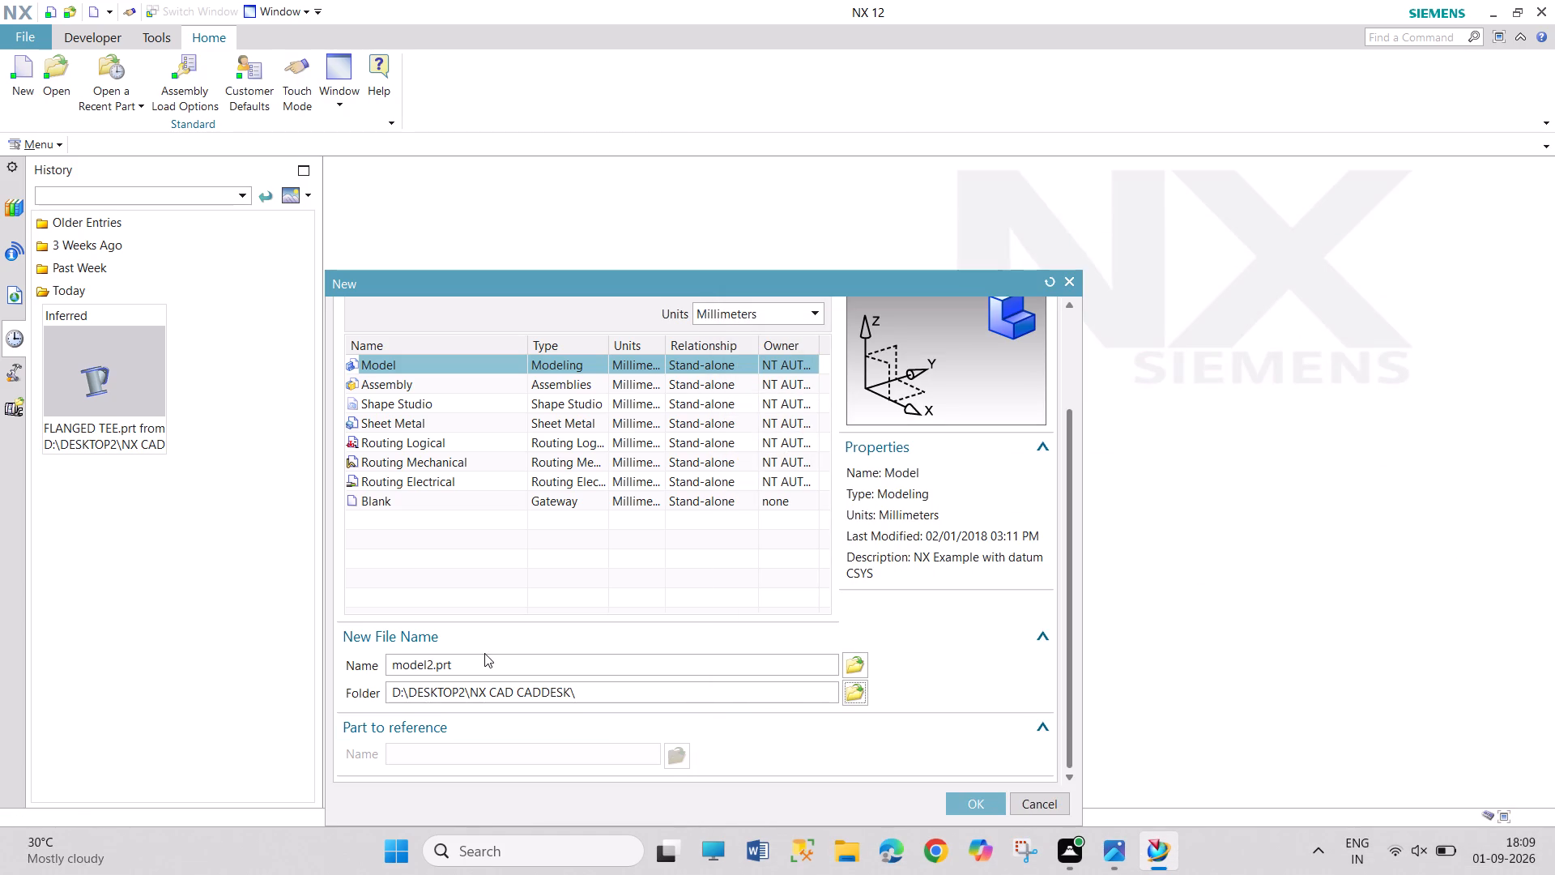
{"action": "double_click", "coordinate": [489, 662]}
{"action": "type", "text": "LEVER BRACKET"}
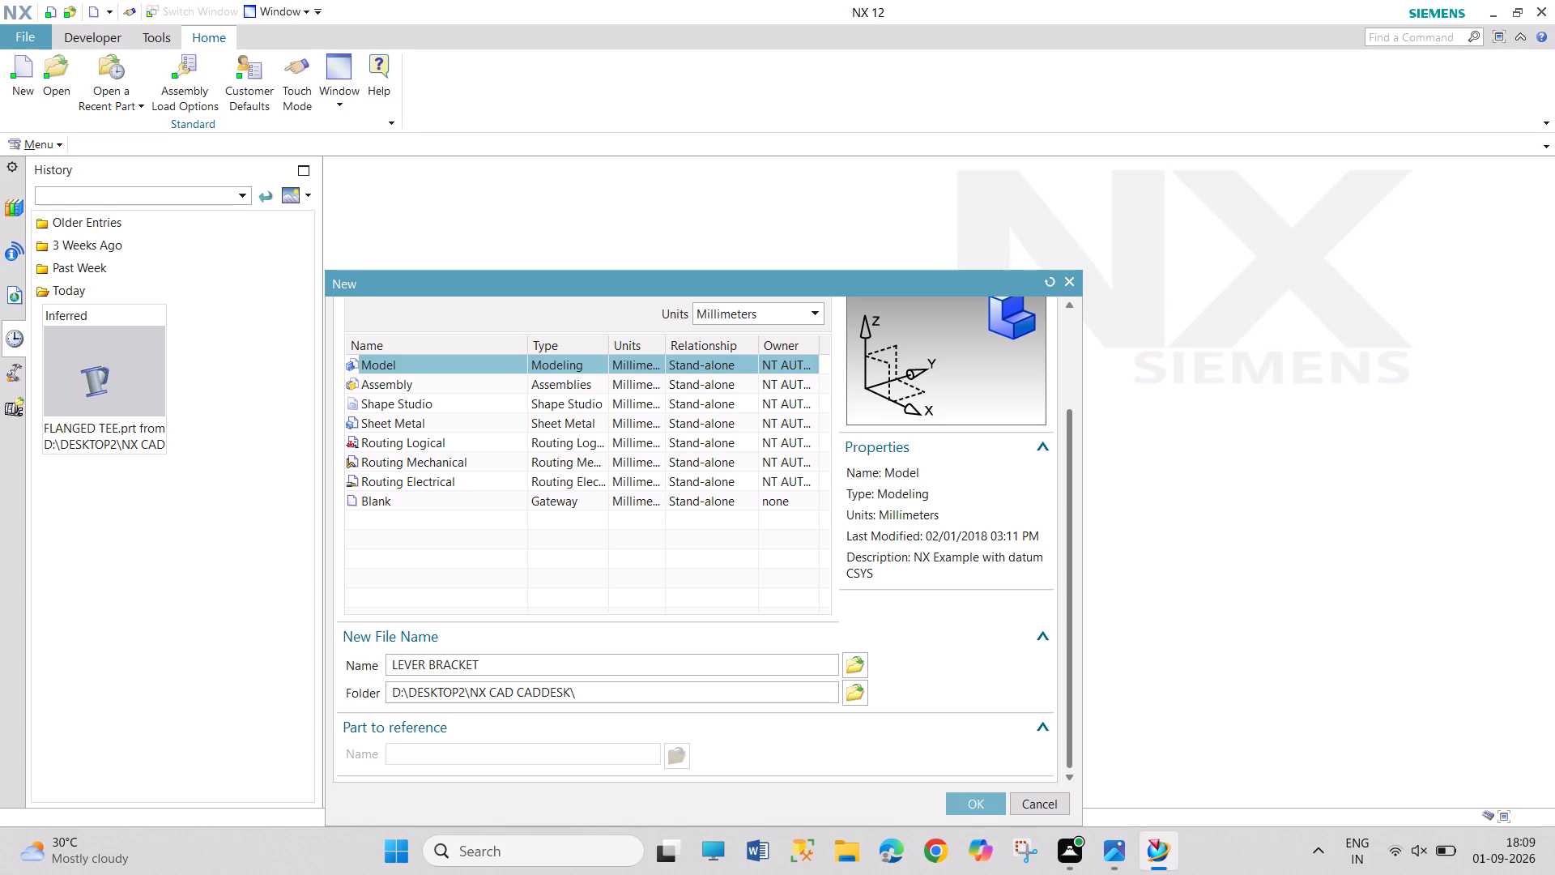
{"action": "left_click", "coordinate": [963, 800]}
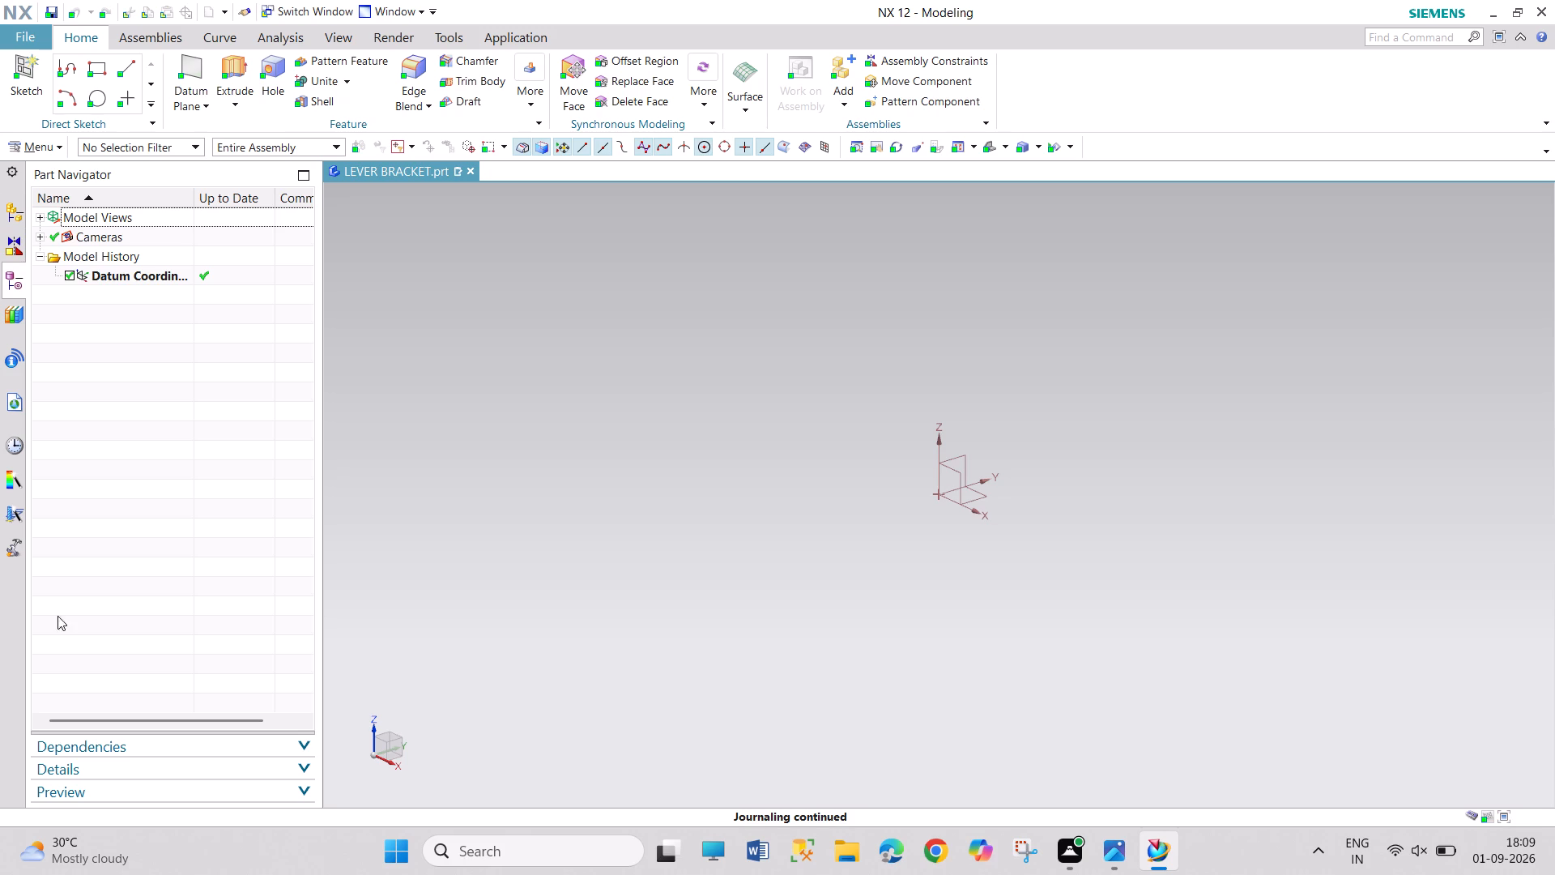
Create an On Plane sketch in the task environment on the XY plane of the datum coordinate system.
{"action": "left_click", "coordinate": [52, 149]}
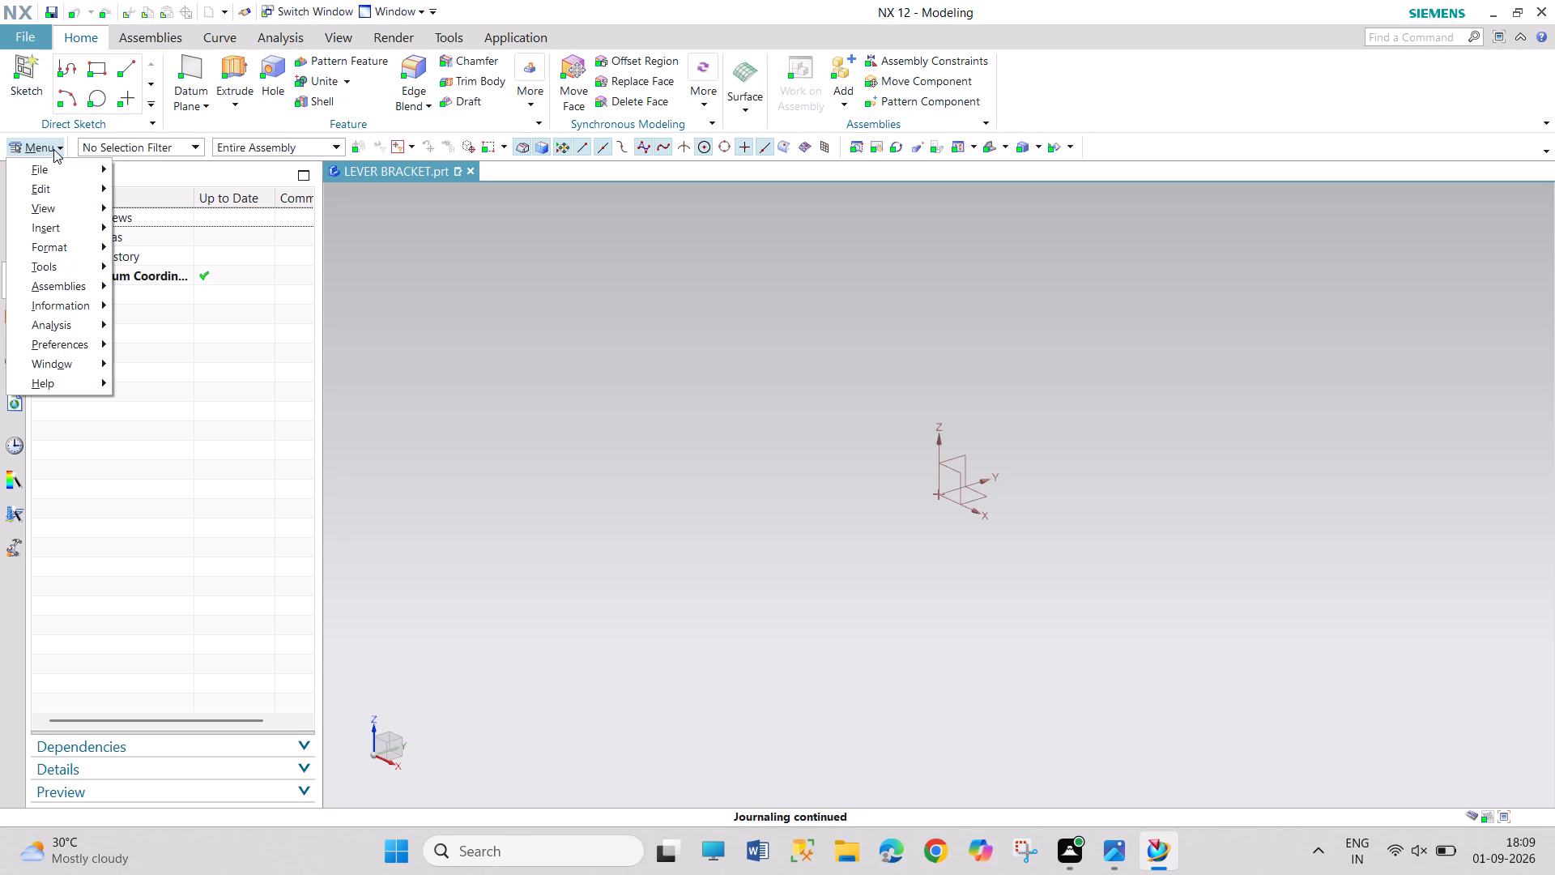
{"action": "left_click", "coordinate": [76, 225]}
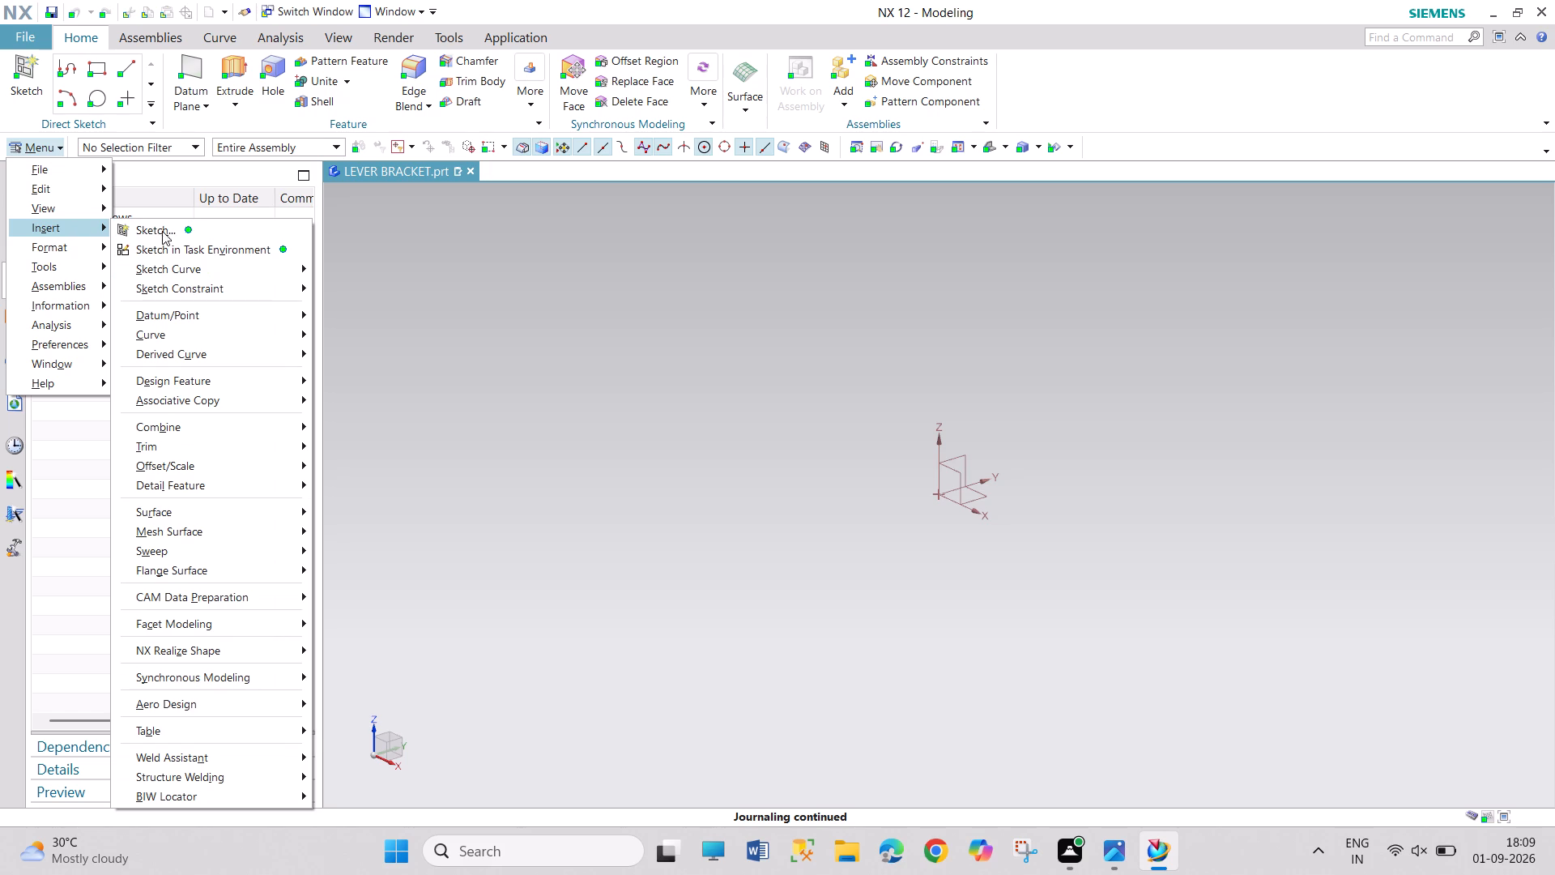
{"action": "left_click", "coordinate": [186, 250]}
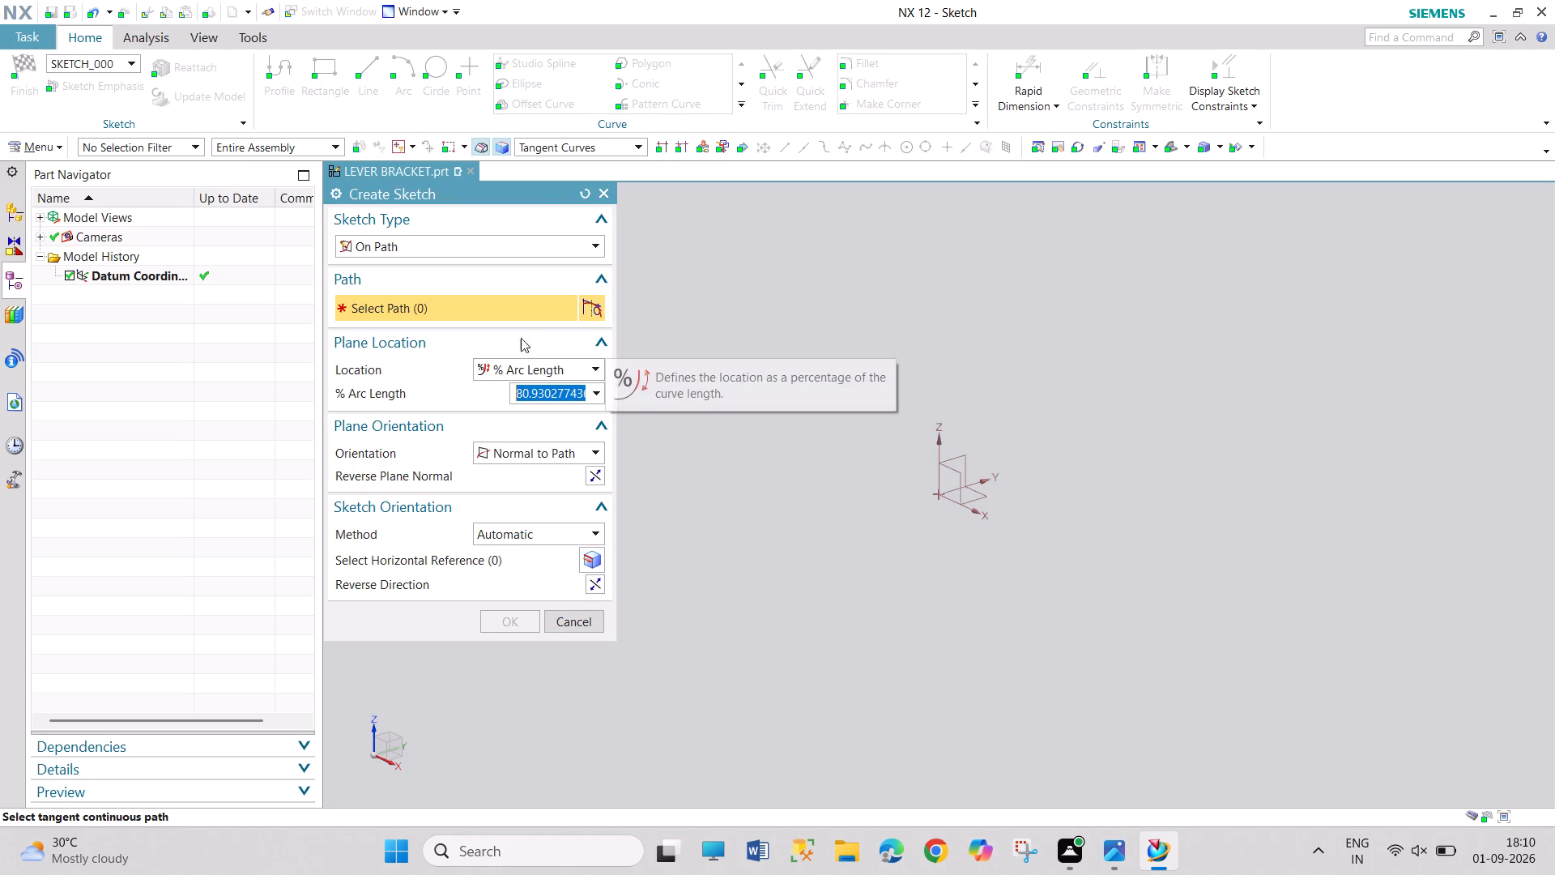
{"action": "left_click", "coordinate": [570, 245]}
{"action": "left_click", "coordinate": [554, 262]}
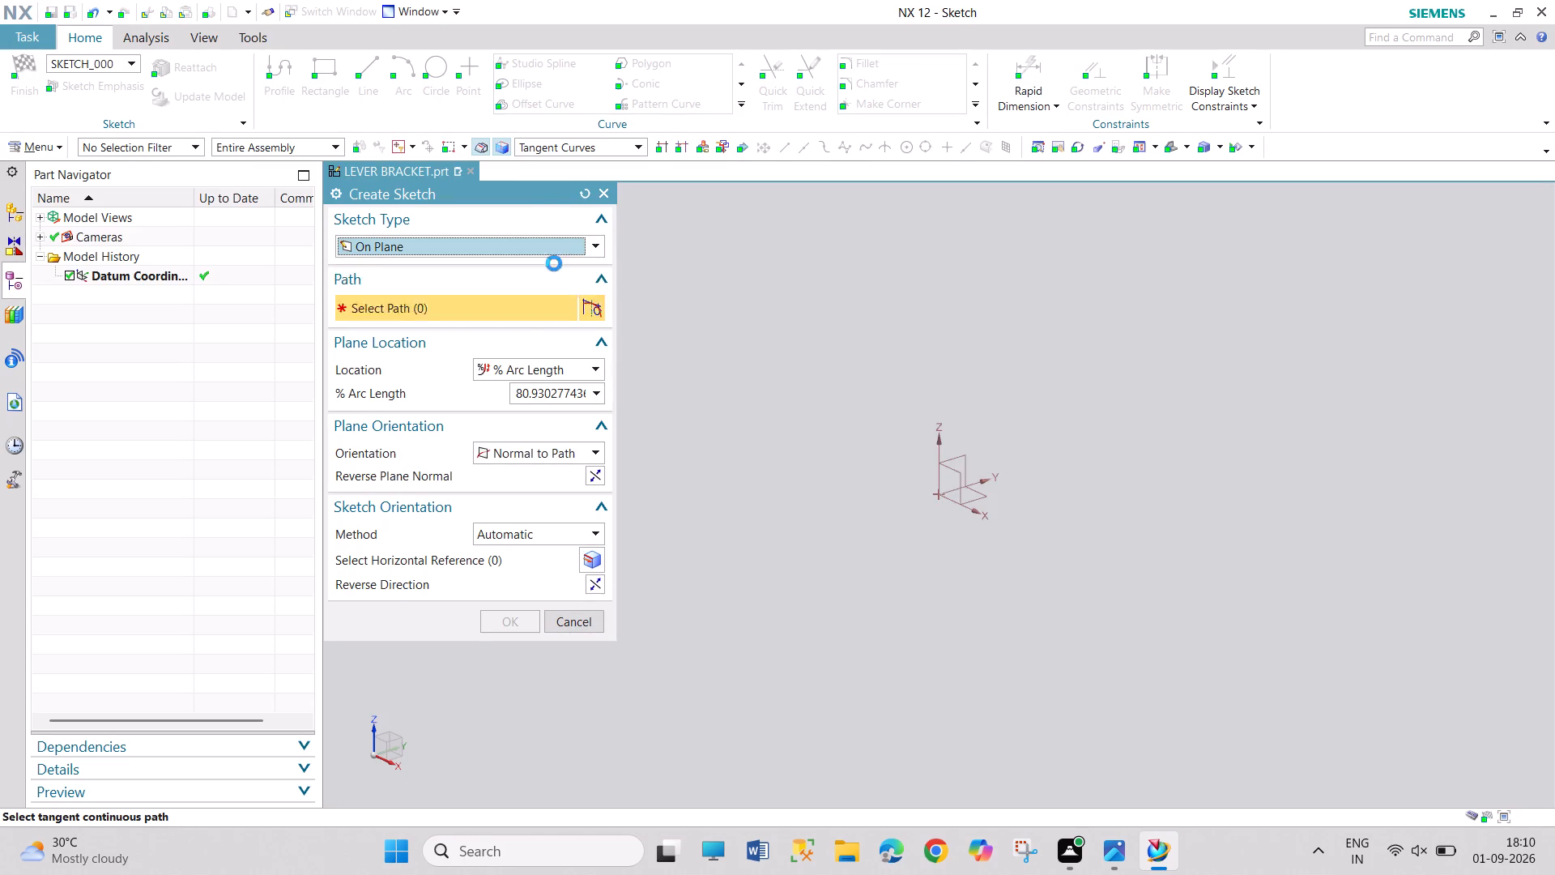
{"action": "left_click", "coordinate": [982, 486]}
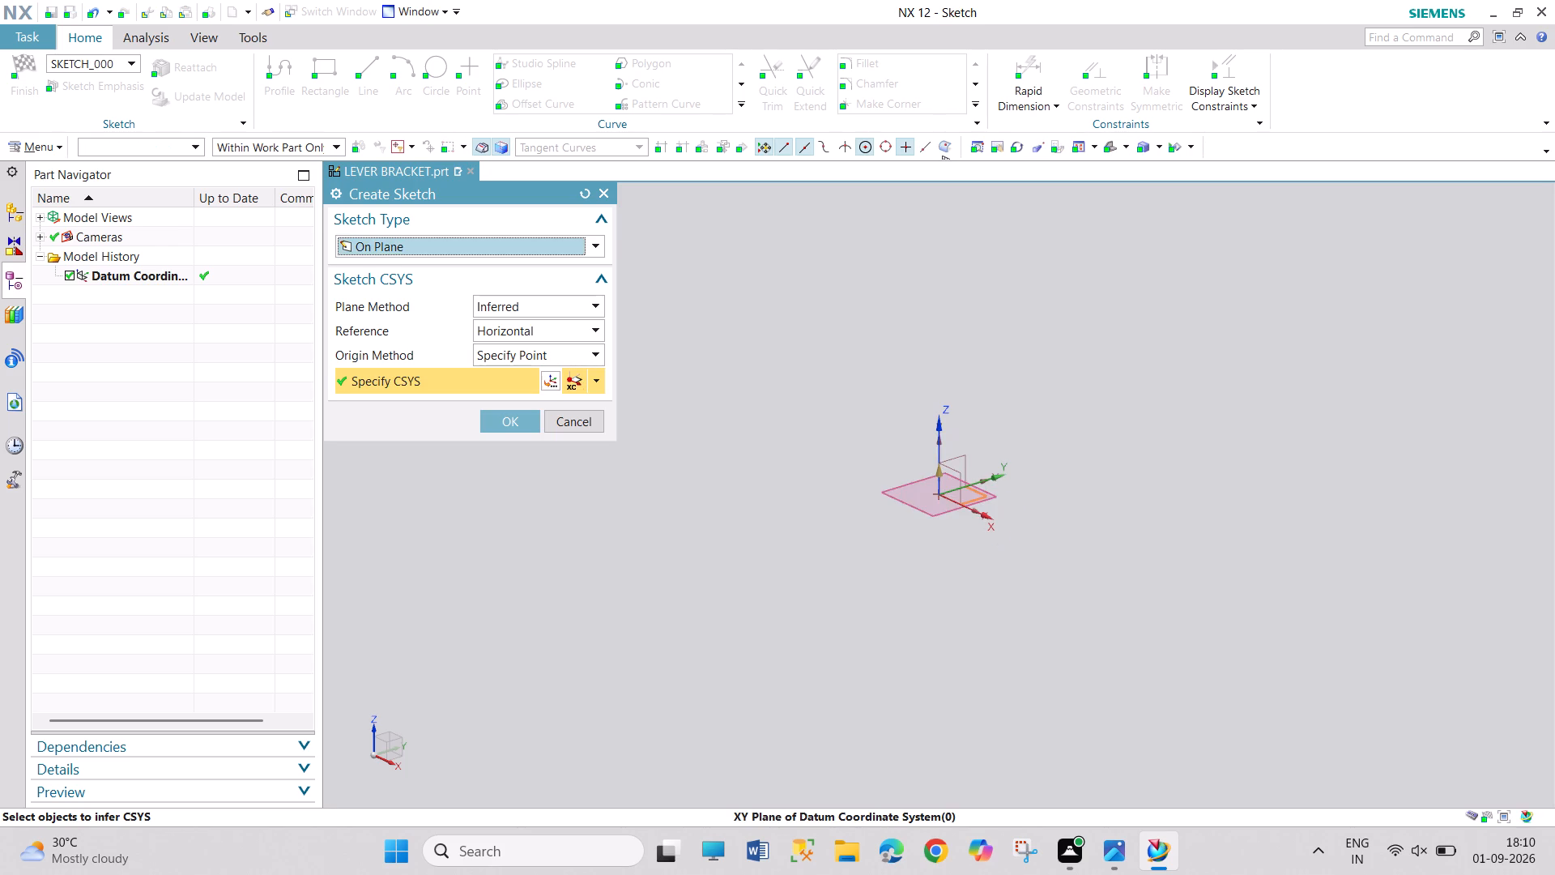
{"action": "left_click", "coordinate": [519, 425]}
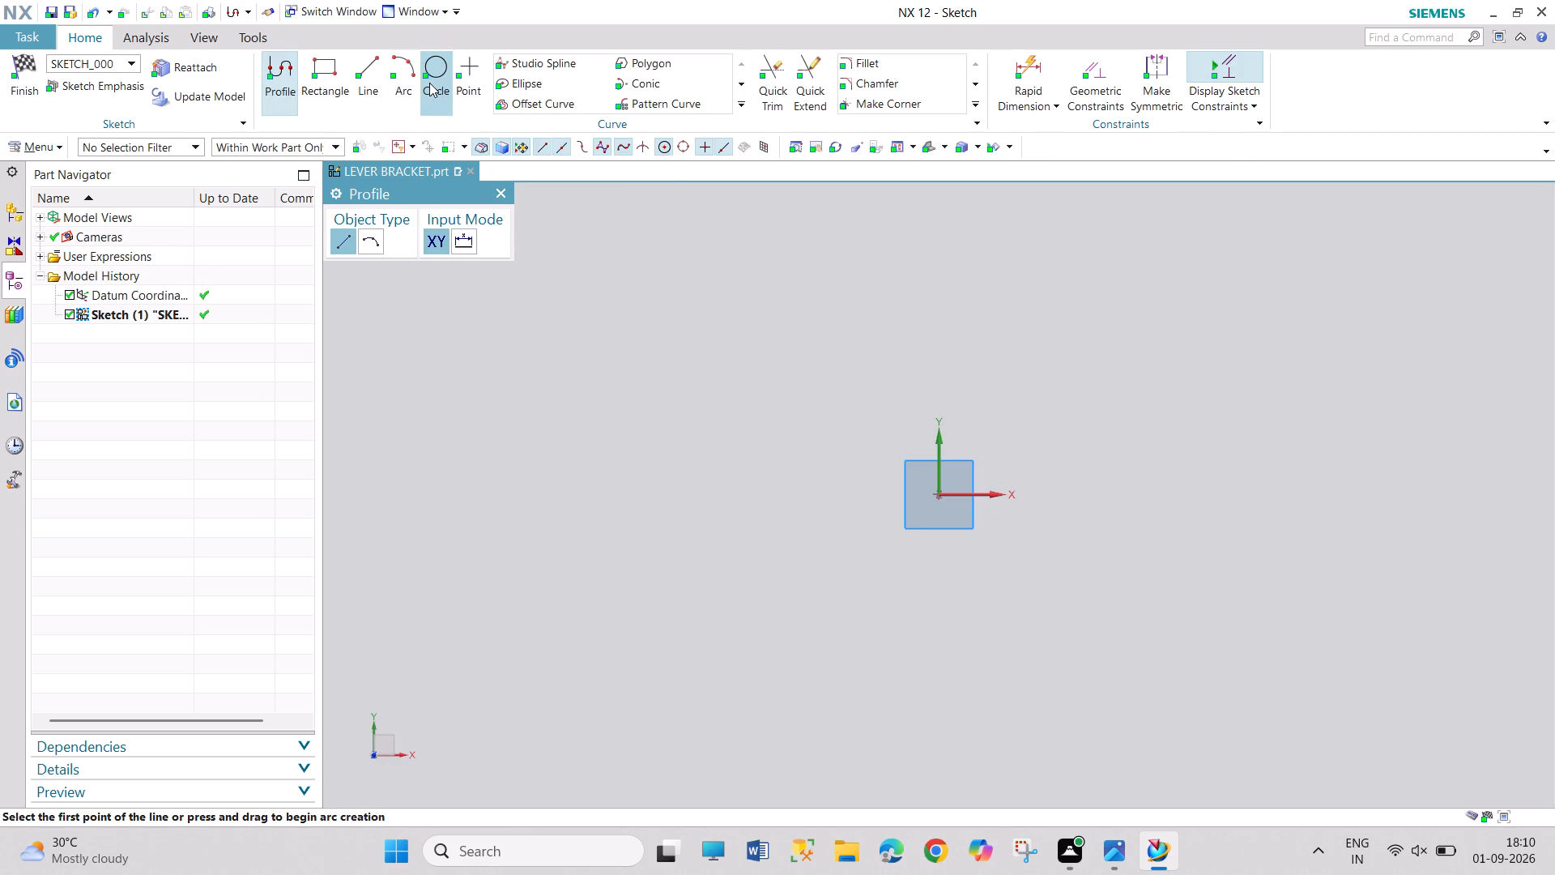
Draw two concentric circles of 36 mm and 18 mm diameter at the sketch origin and finish the sketch.
{"action": "left_click", "coordinate": [430, 83]}
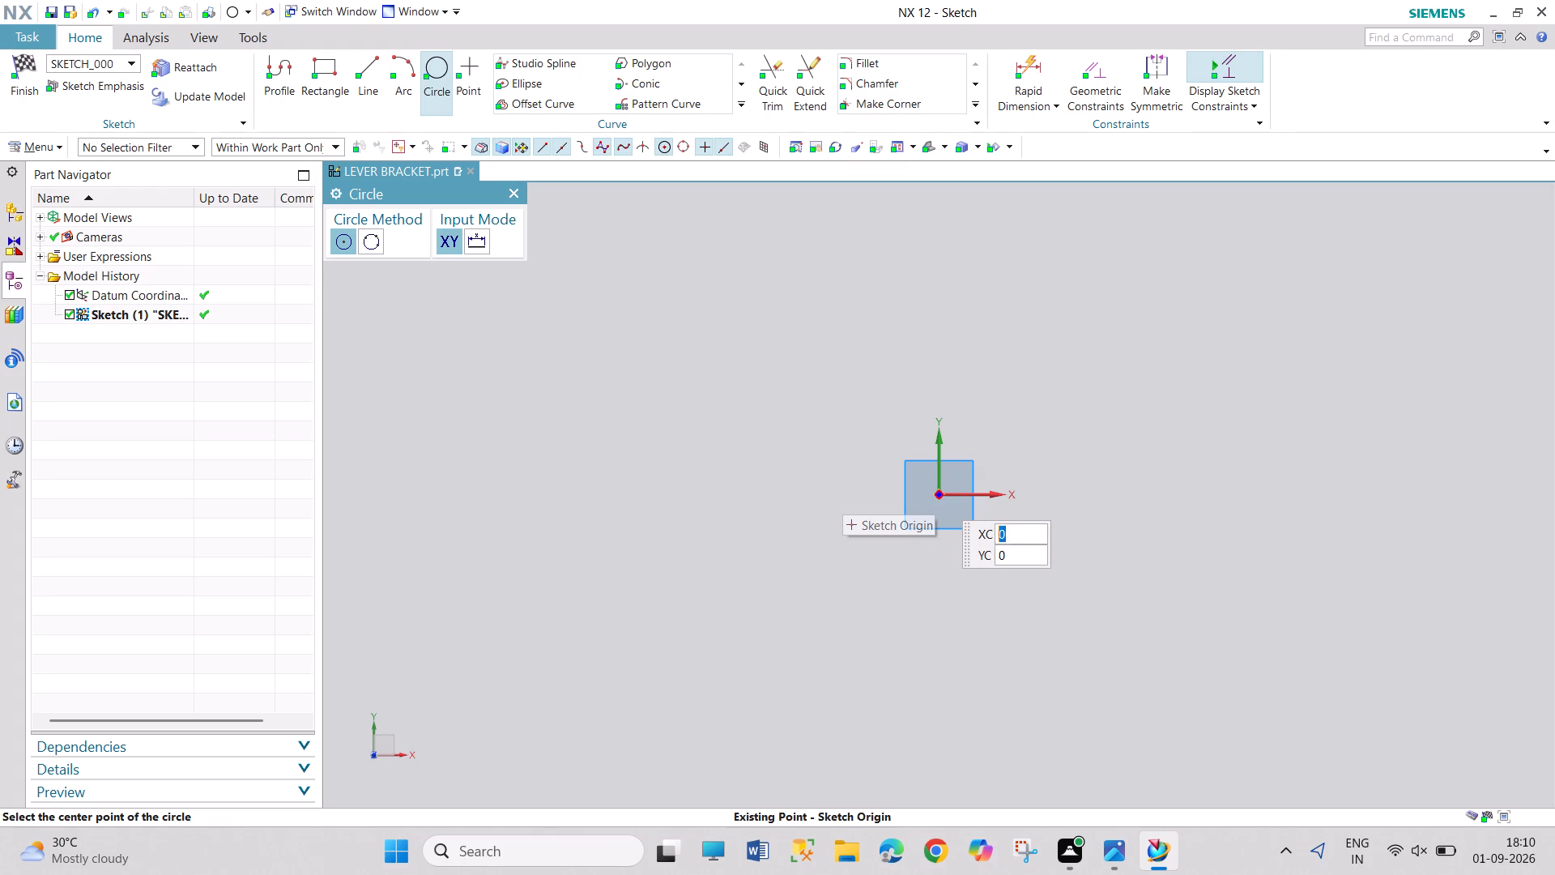
{"action": "left_click", "coordinate": [940, 493]}
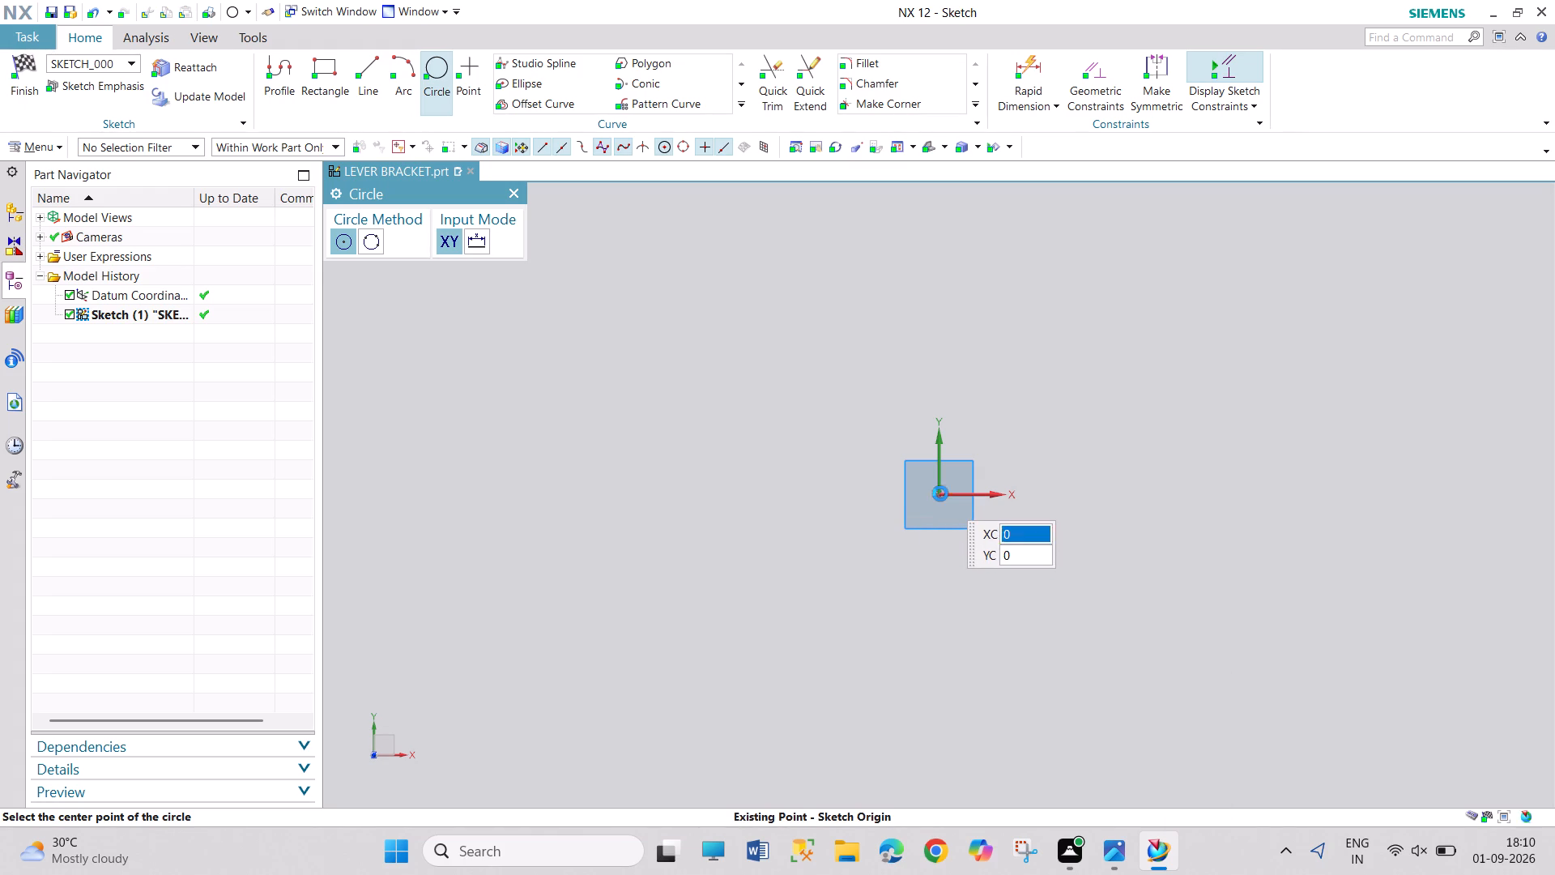
{"action": "type", "text": "36"}
{"action": "key", "text": "Return"}
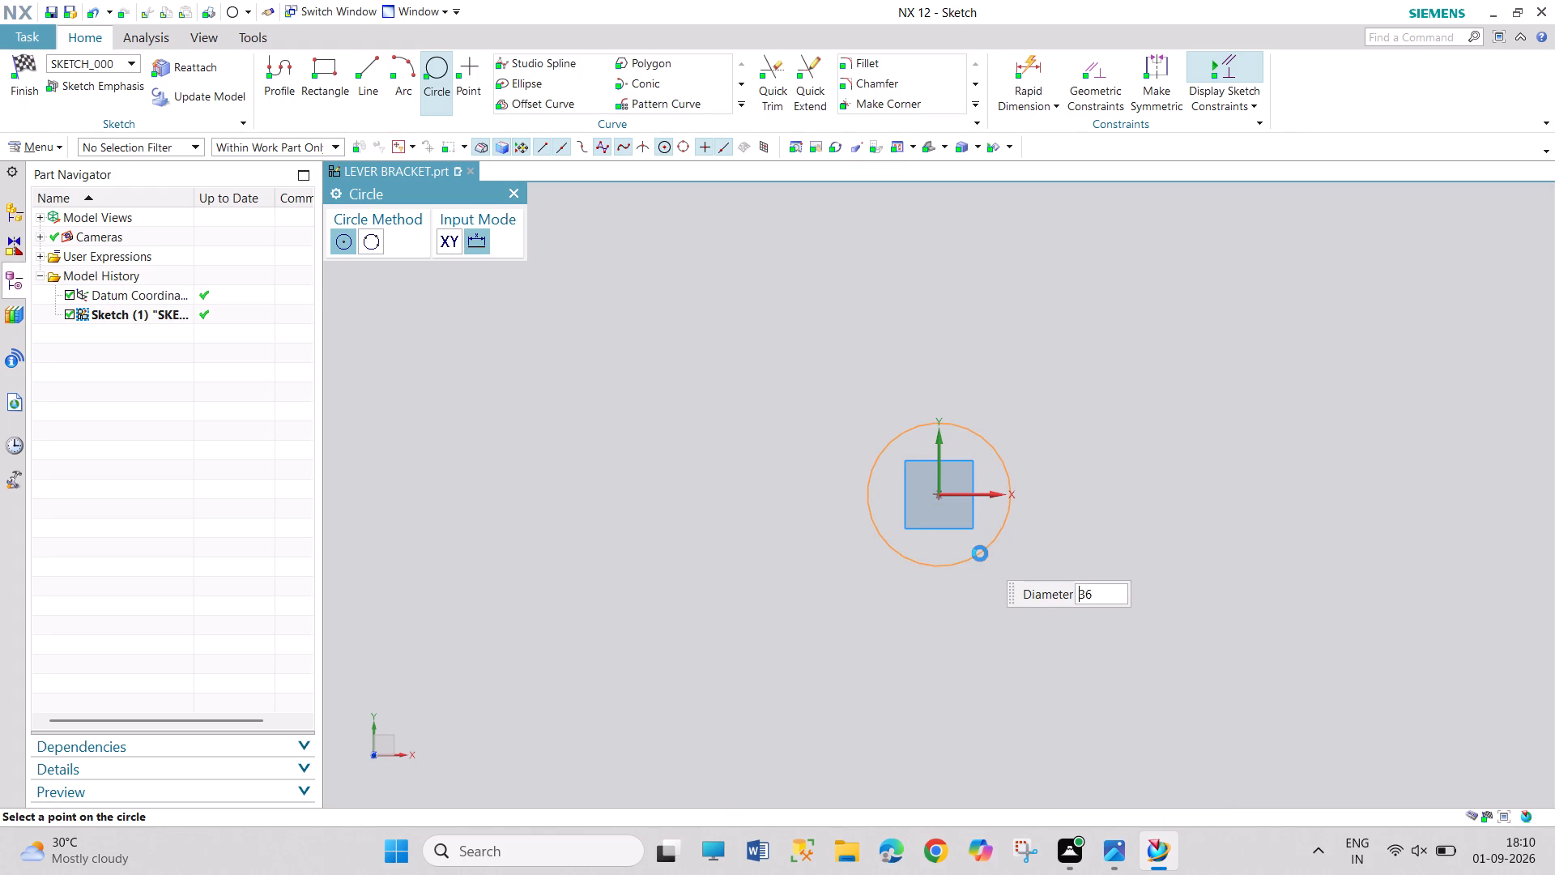
{"action": "type", "text": "18"}
{"action": "key", "text": "Return"}
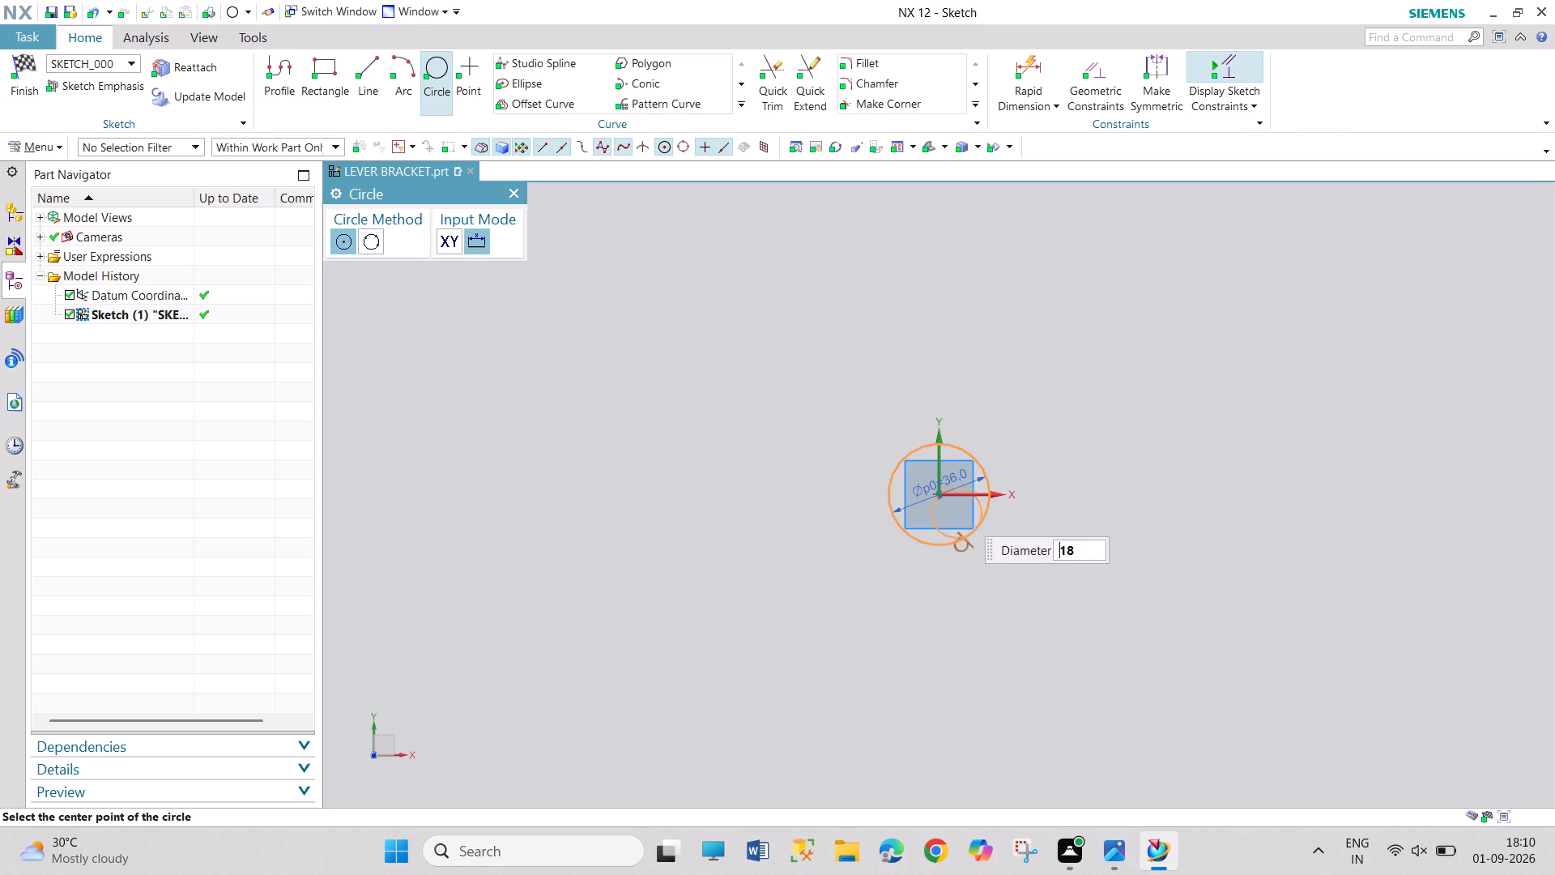
{"action": "left_click", "coordinate": [942, 496]}
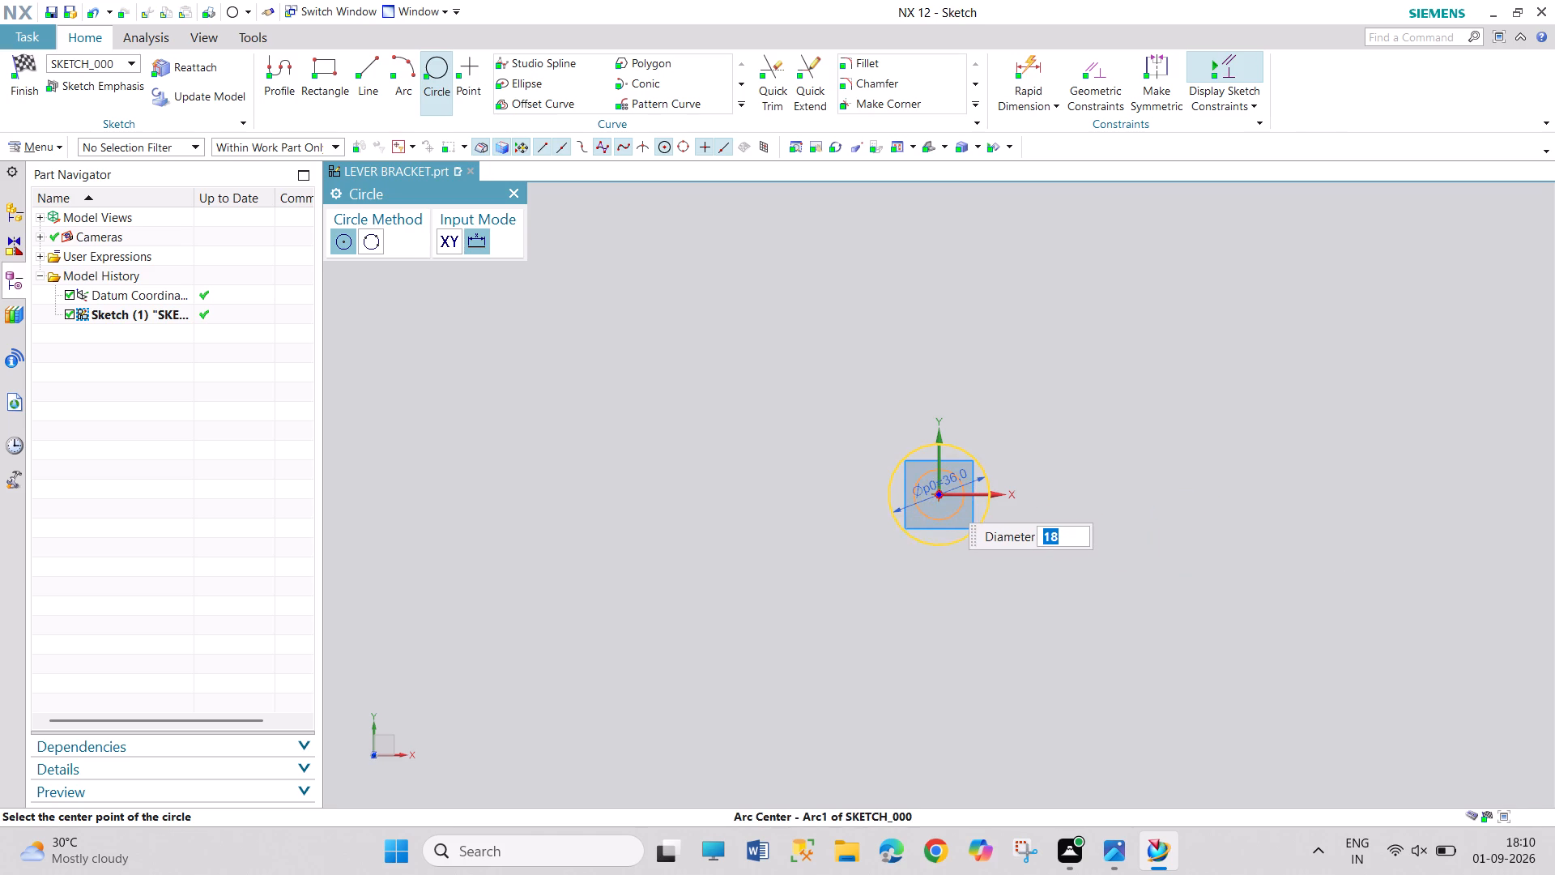
{"action": "left_click", "coordinate": [505, 194]}
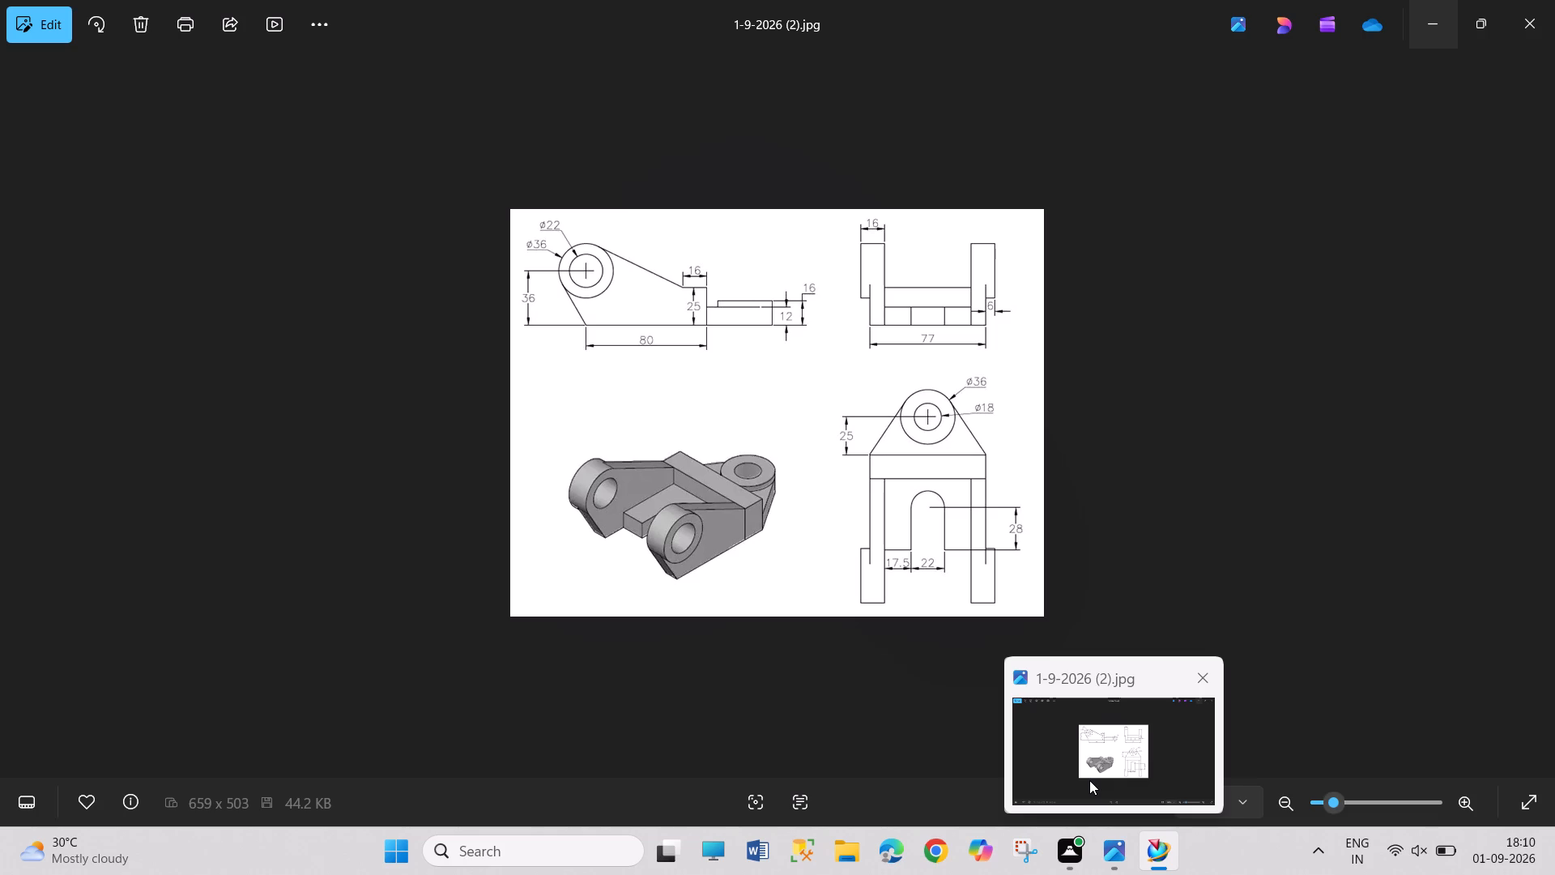
{"action": "left_click", "coordinate": [30, 93]}
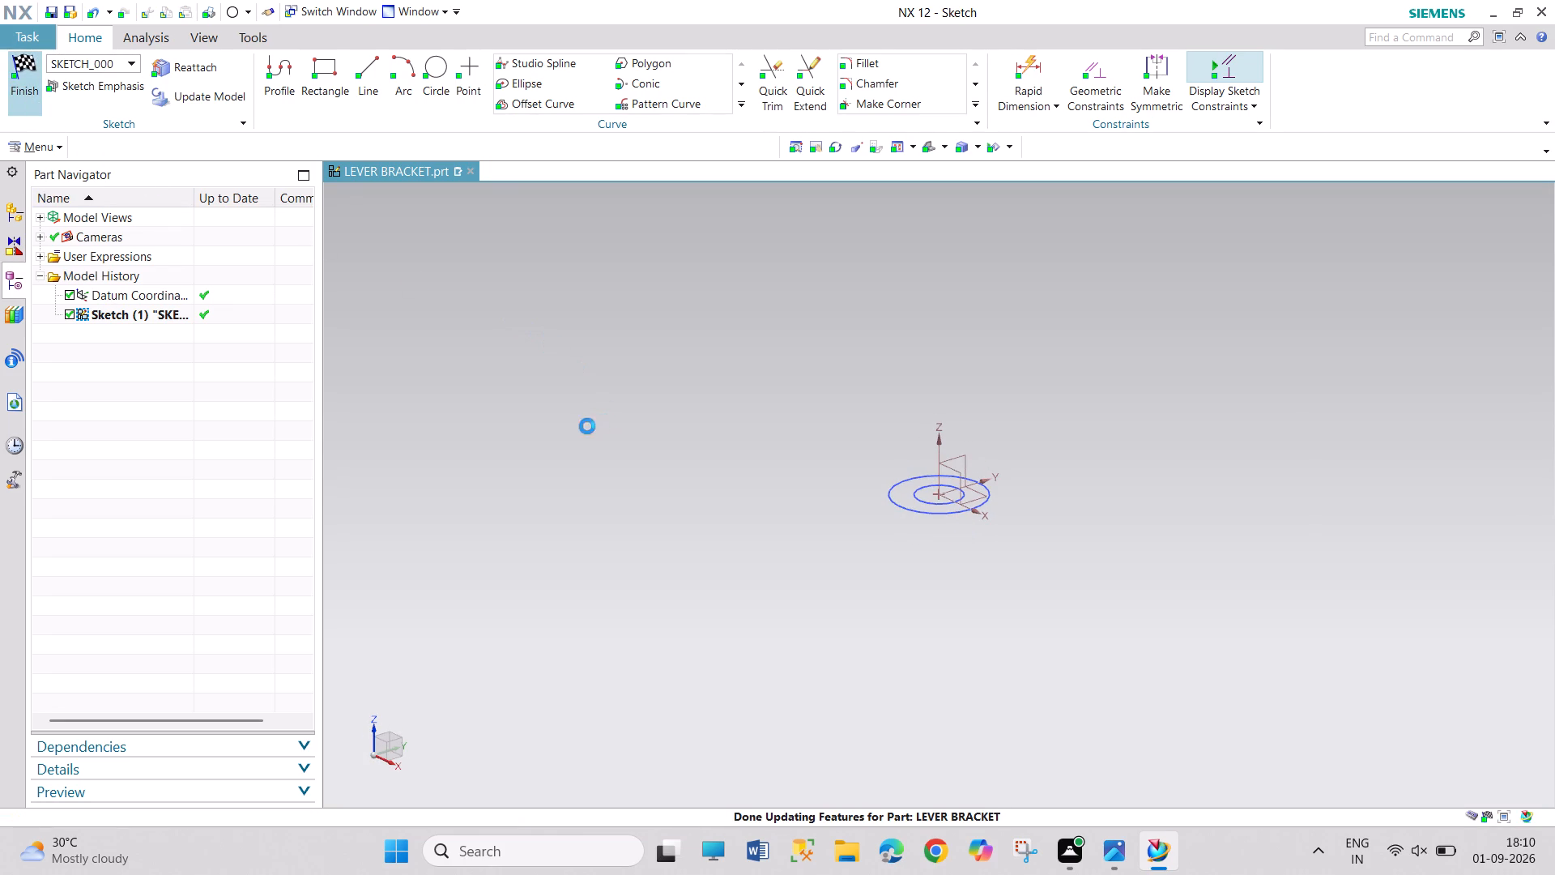
Extrude the two concentric circles symmetrically with a distance of 12.5 mm to form the boss.
{"action": "left_click", "coordinate": [241, 71]}
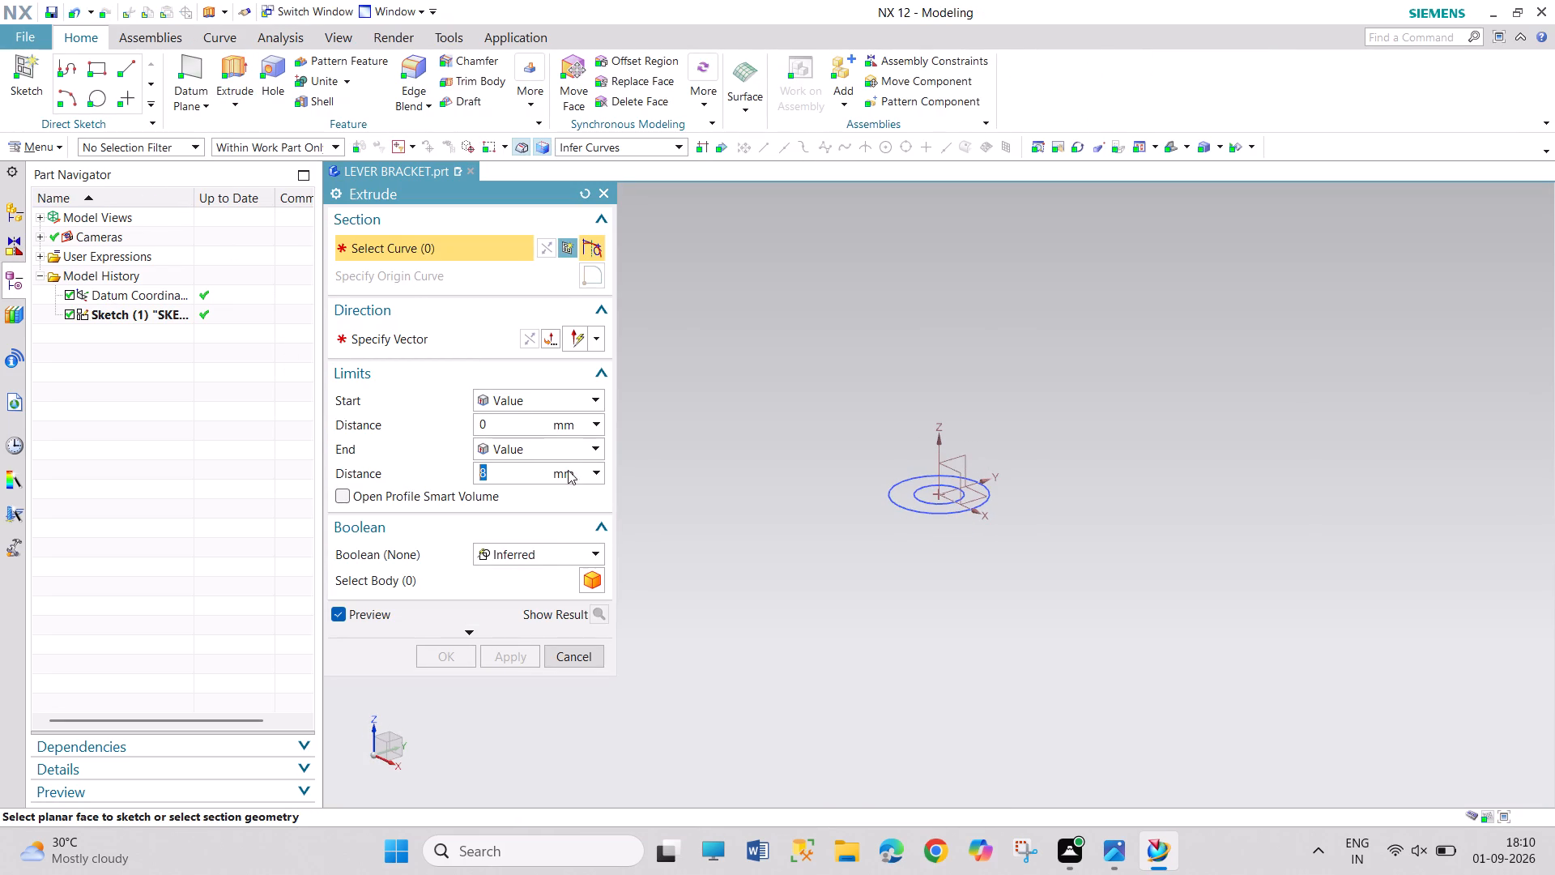
{"action": "left_click", "coordinate": [556, 393]}
{"action": "left_click", "coordinate": [550, 444]}
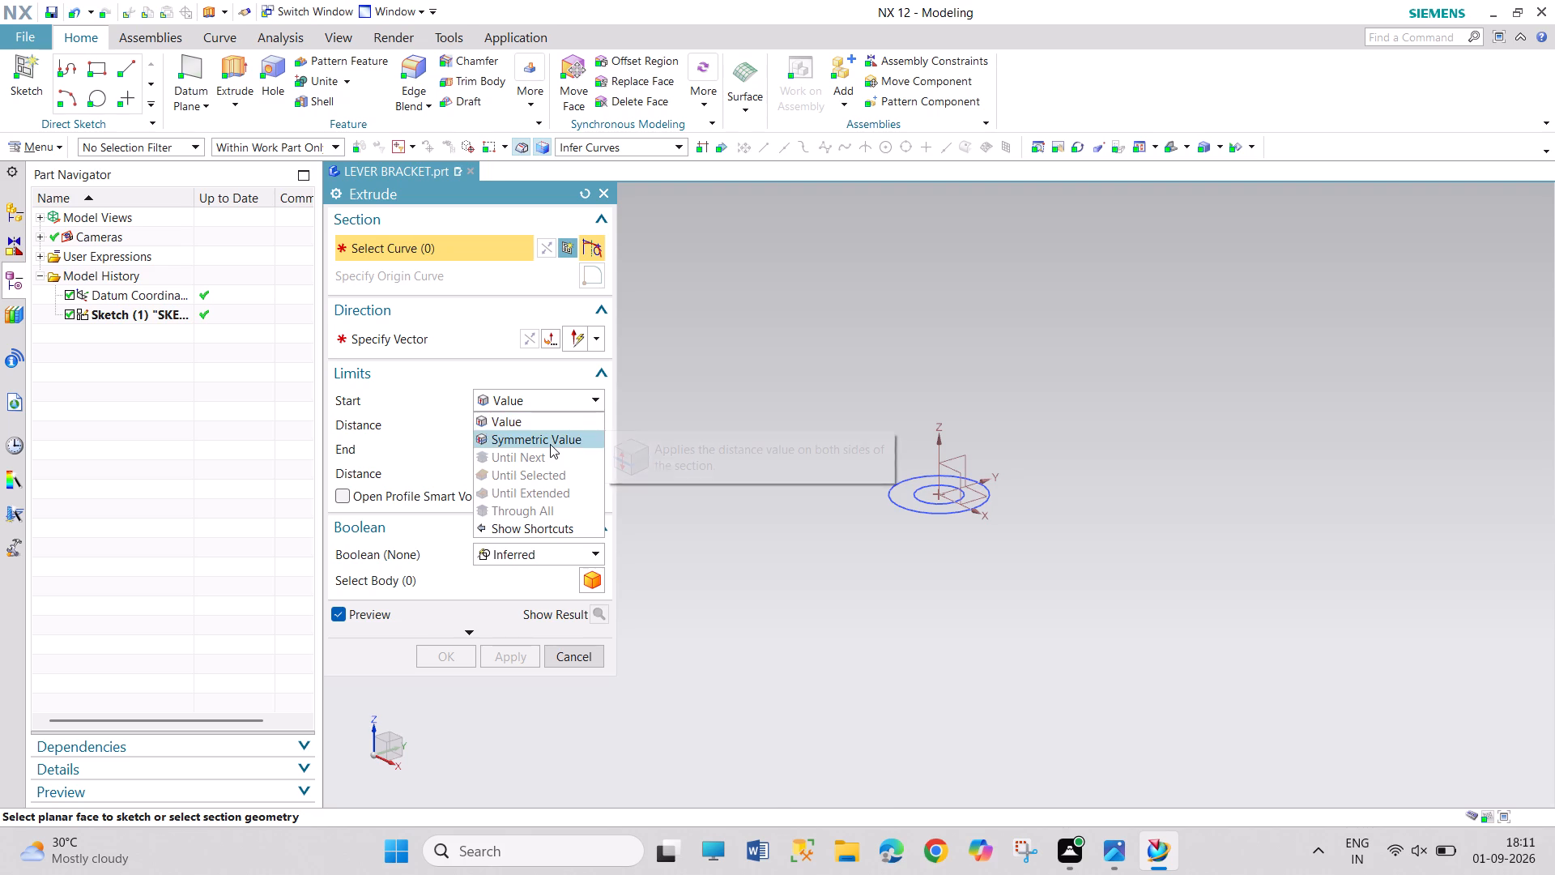
{"action": "left_click", "coordinate": [922, 516]}
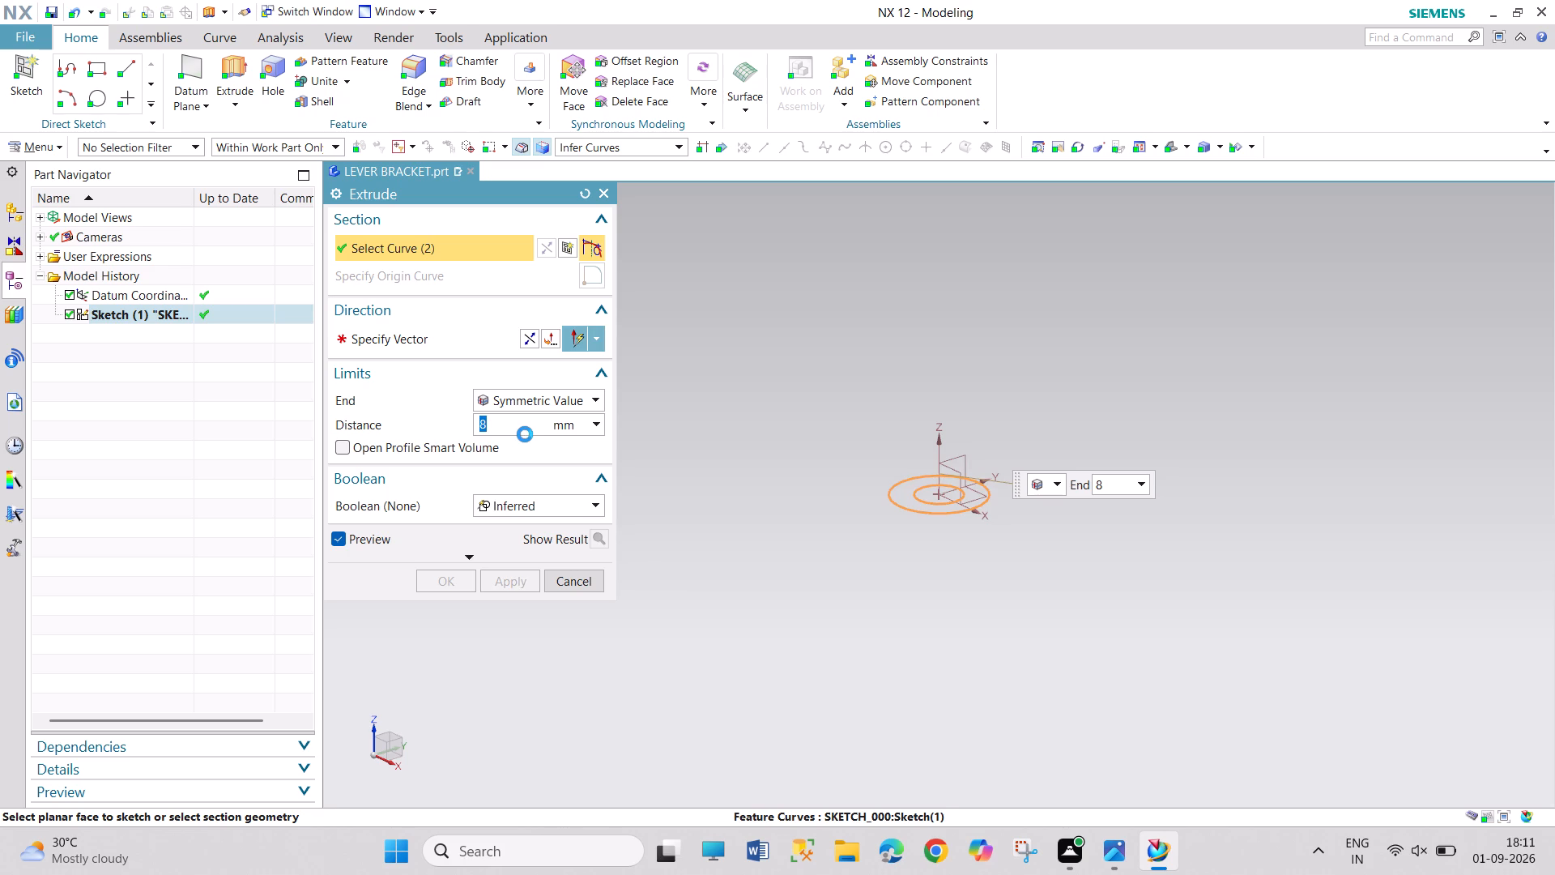
{"action": "type", "text": "12"}
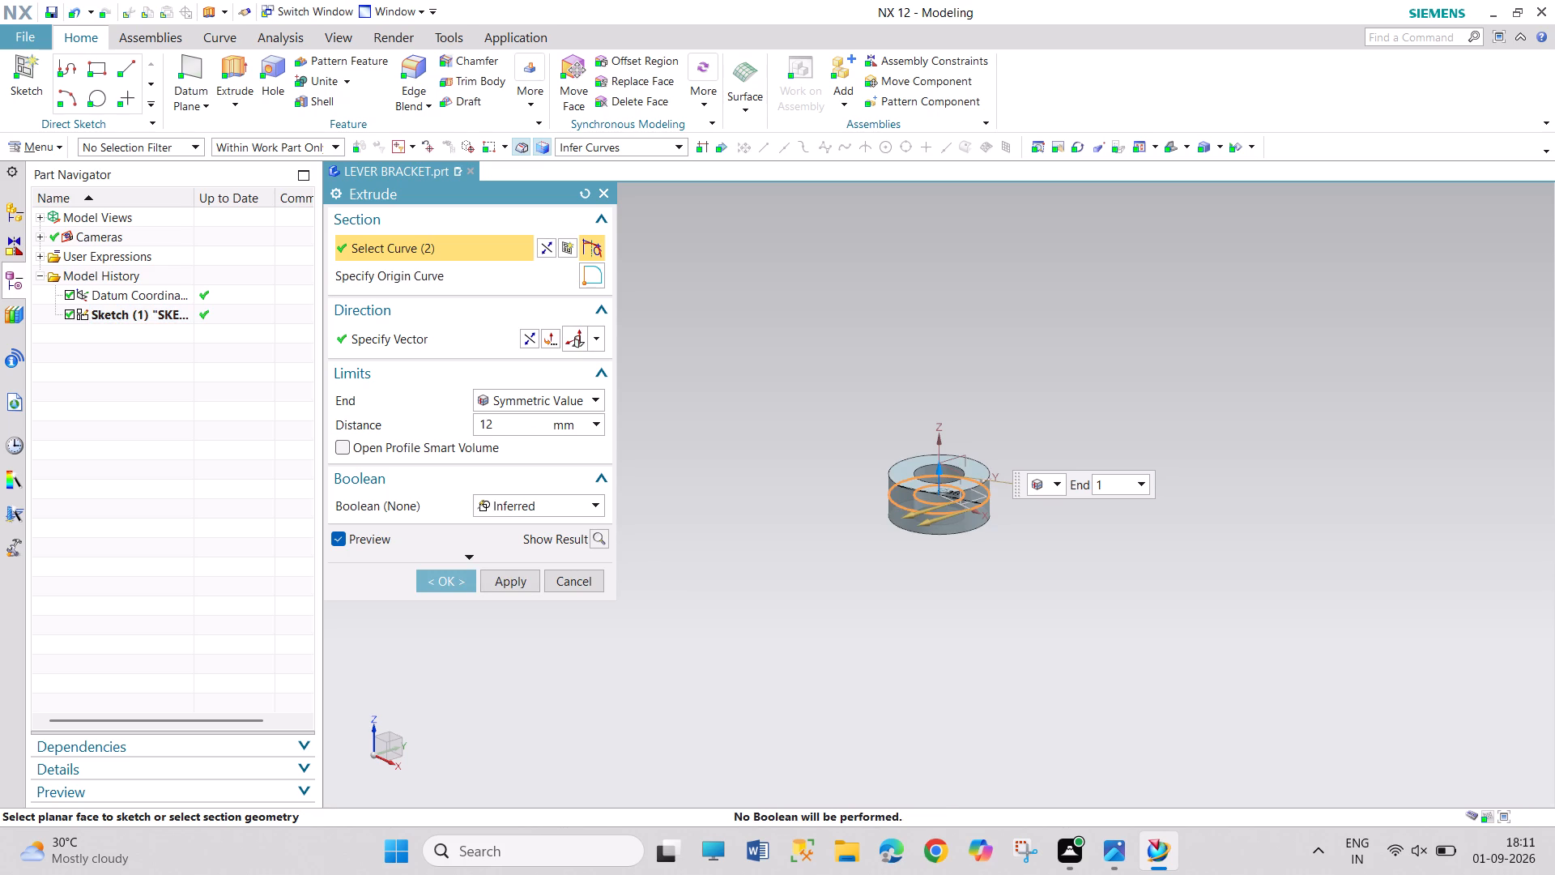
{"action": "key", "text": "5"}
{"action": "key", "text": "BackSpace"}
{"action": "type", "text": ".5"}
{"action": "key", "text": "Return"}
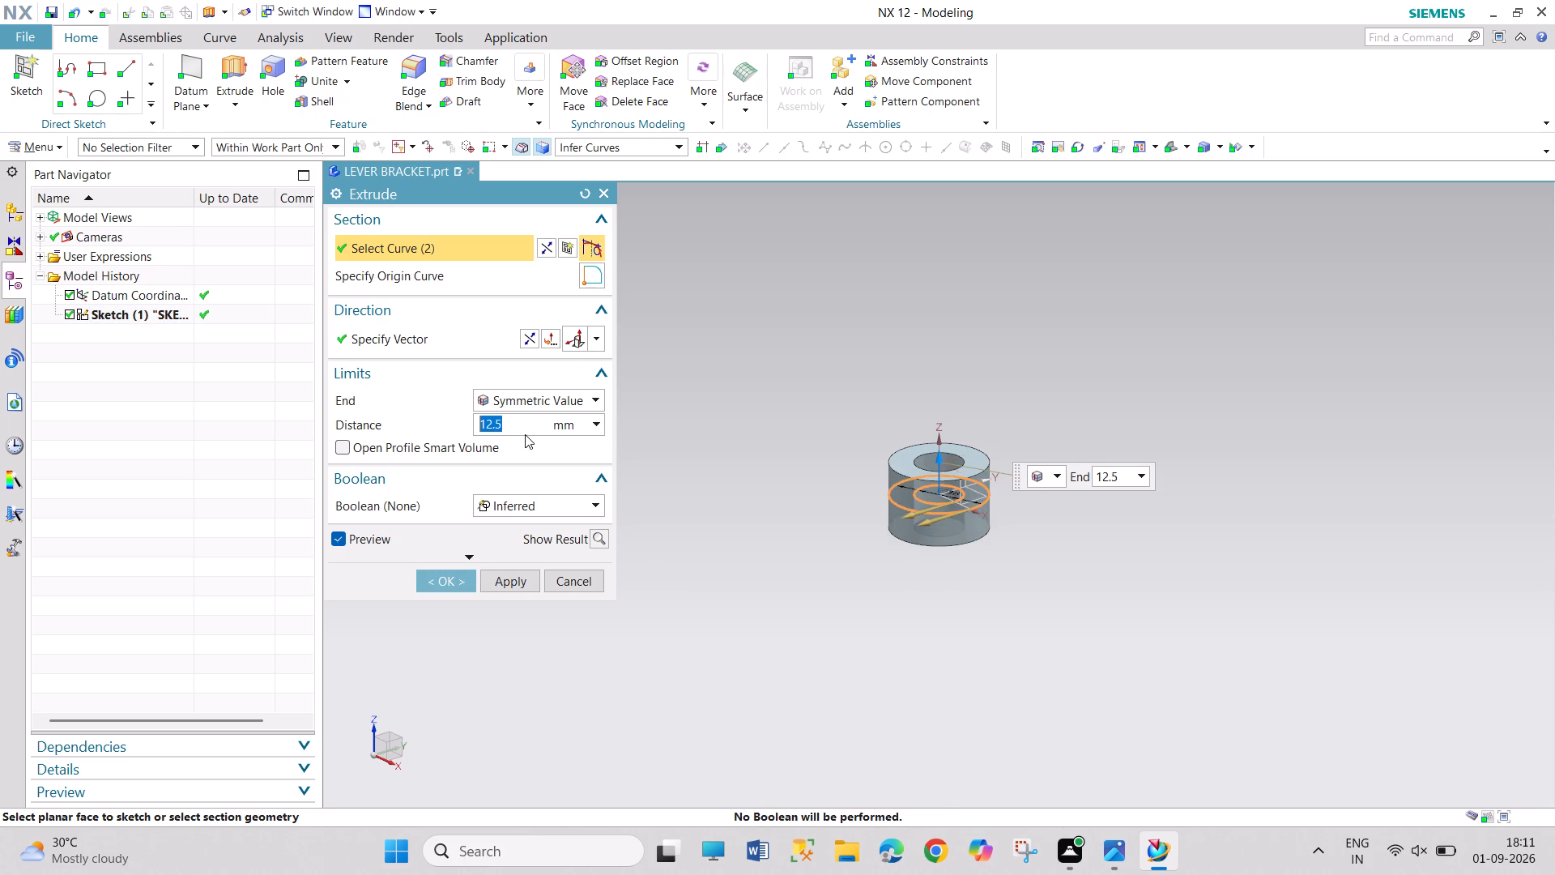
{"action": "left_click", "coordinate": [456, 577]}
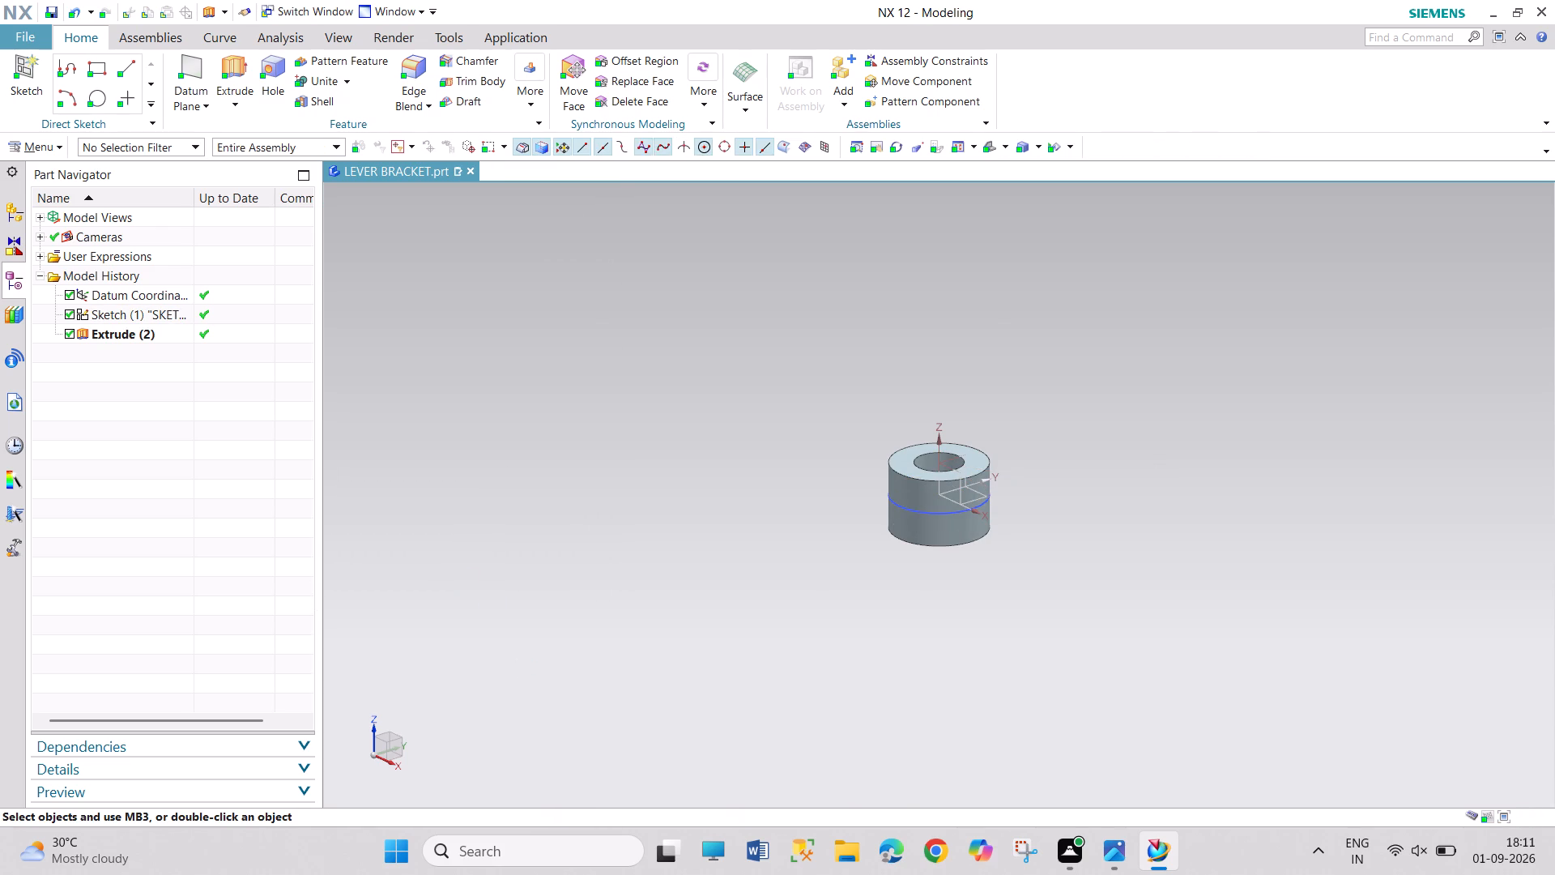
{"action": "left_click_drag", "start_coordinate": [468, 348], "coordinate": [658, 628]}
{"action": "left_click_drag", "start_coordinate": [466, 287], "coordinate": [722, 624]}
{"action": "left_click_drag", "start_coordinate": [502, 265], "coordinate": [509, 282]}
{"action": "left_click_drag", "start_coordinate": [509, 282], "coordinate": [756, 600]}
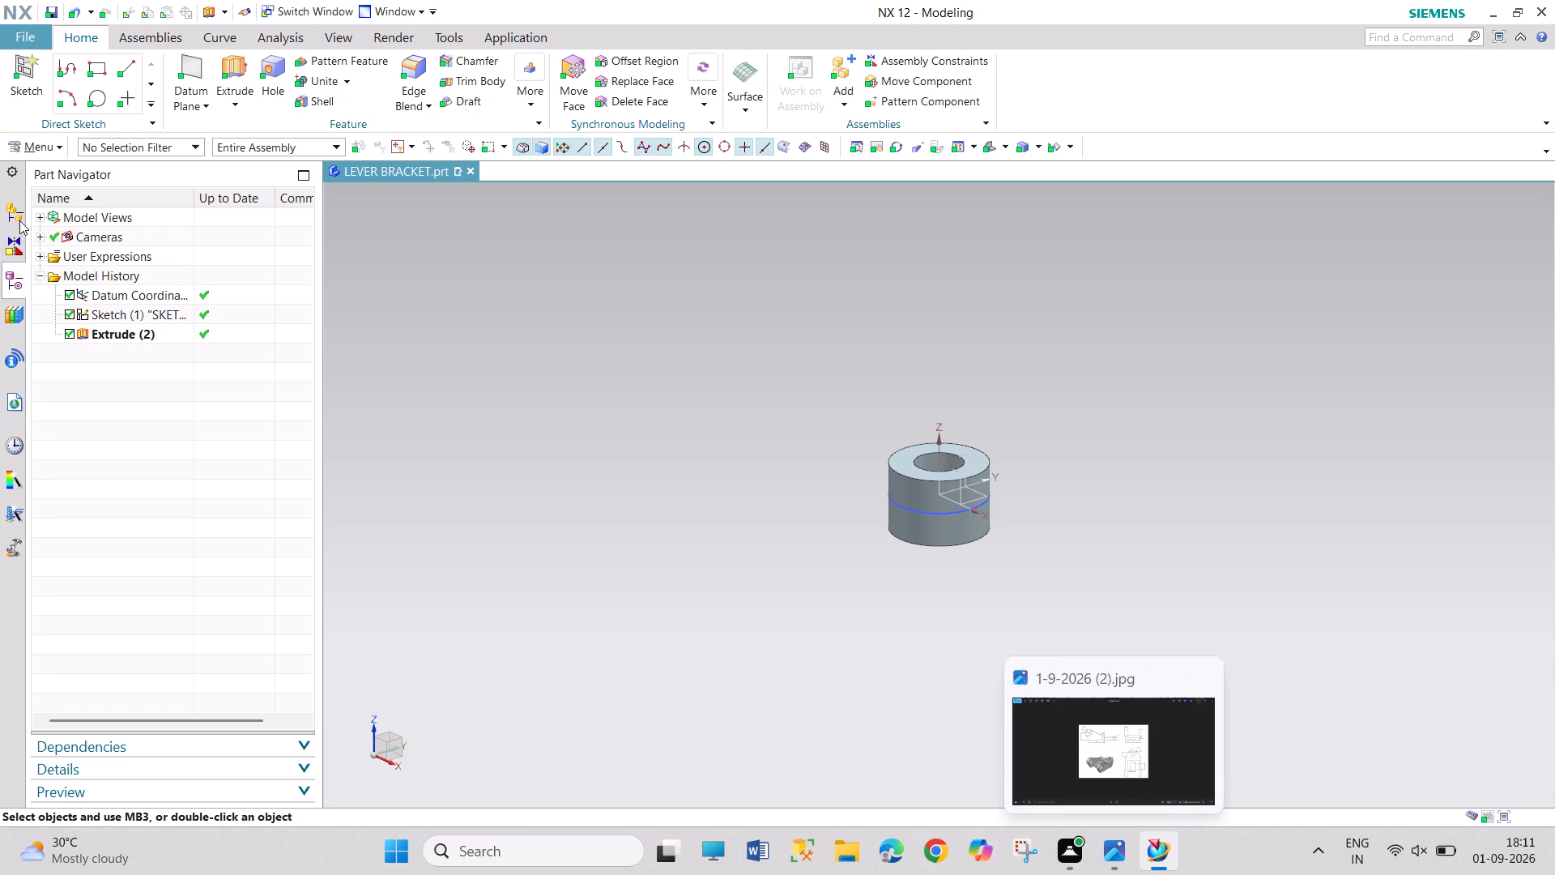
Create a new On Plane sketch in the task environment on the inferred XY plane through the boss's mid-height.
{"action": "left_click", "coordinate": [53, 149]}
{"action": "left_click", "coordinate": [69, 224]}
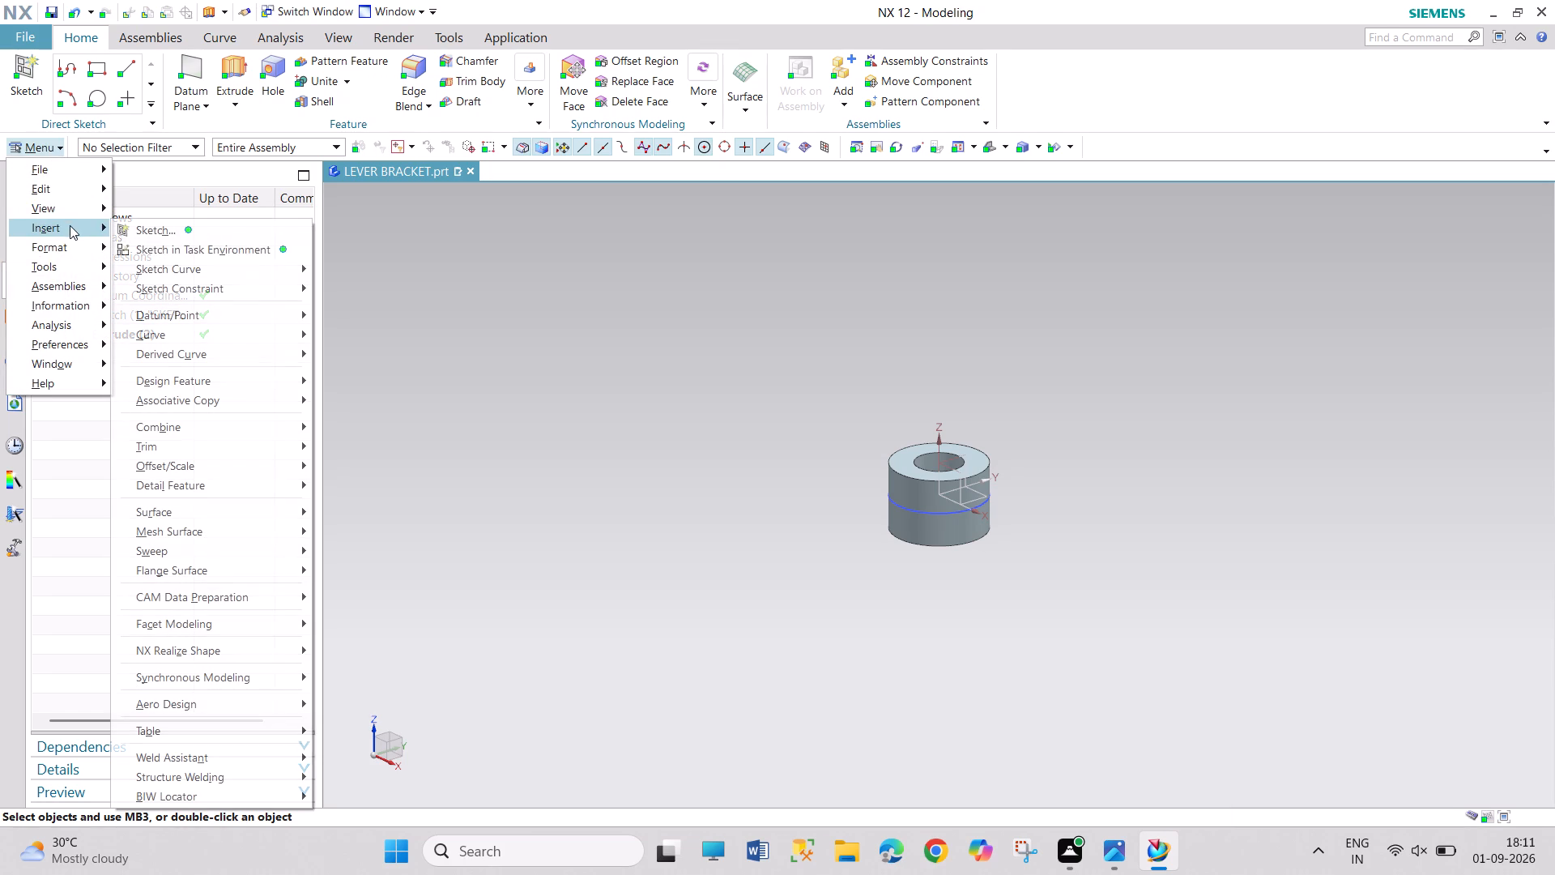
{"action": "left_click", "coordinate": [168, 253]}
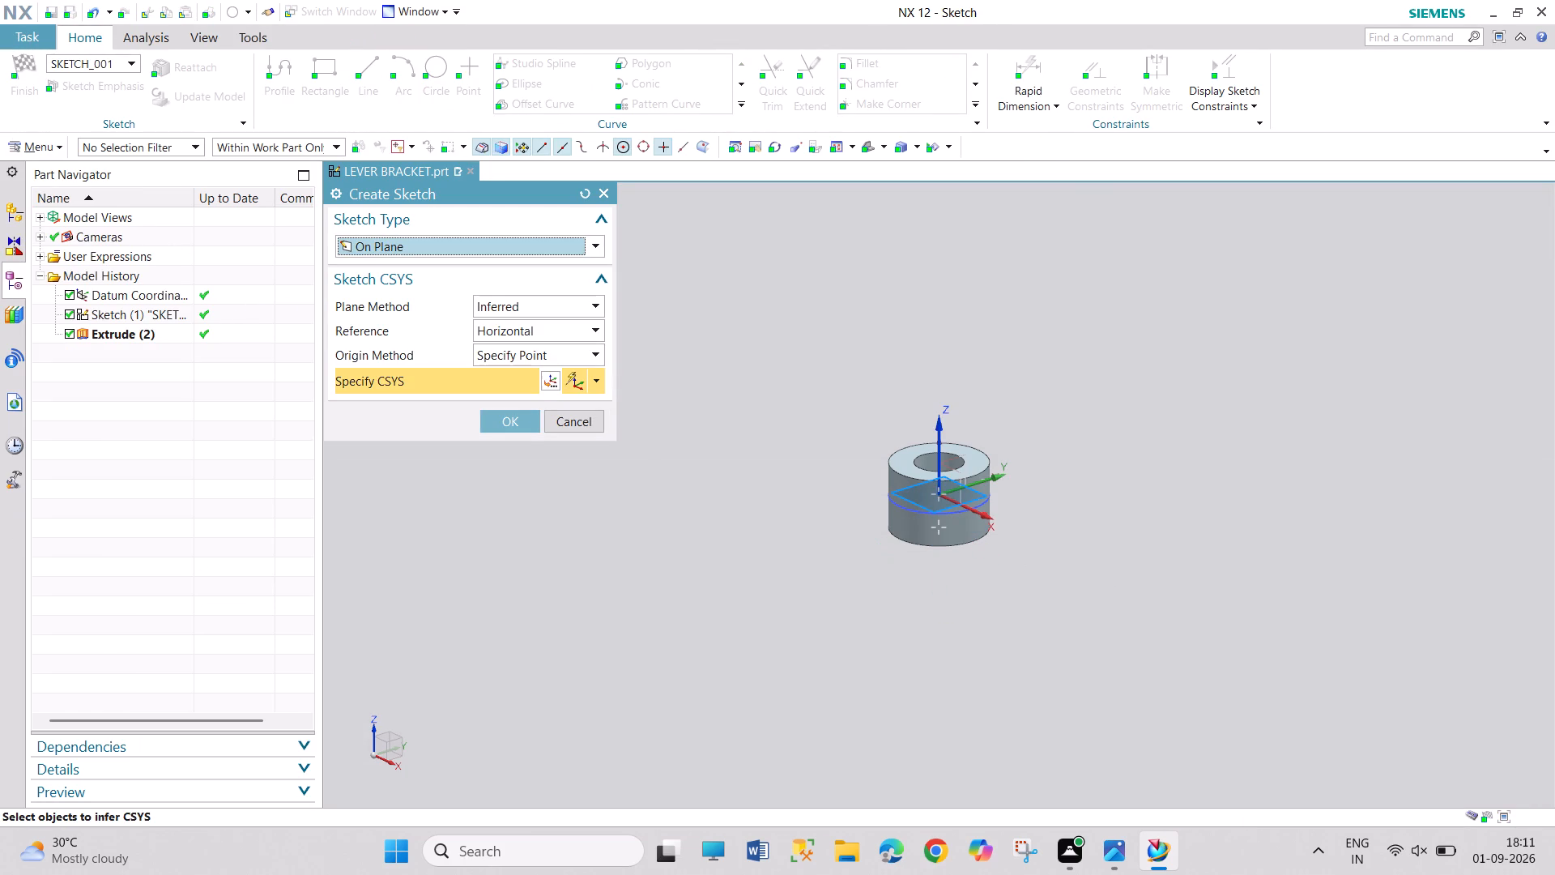
{"action": "left_click", "coordinate": [521, 421]}
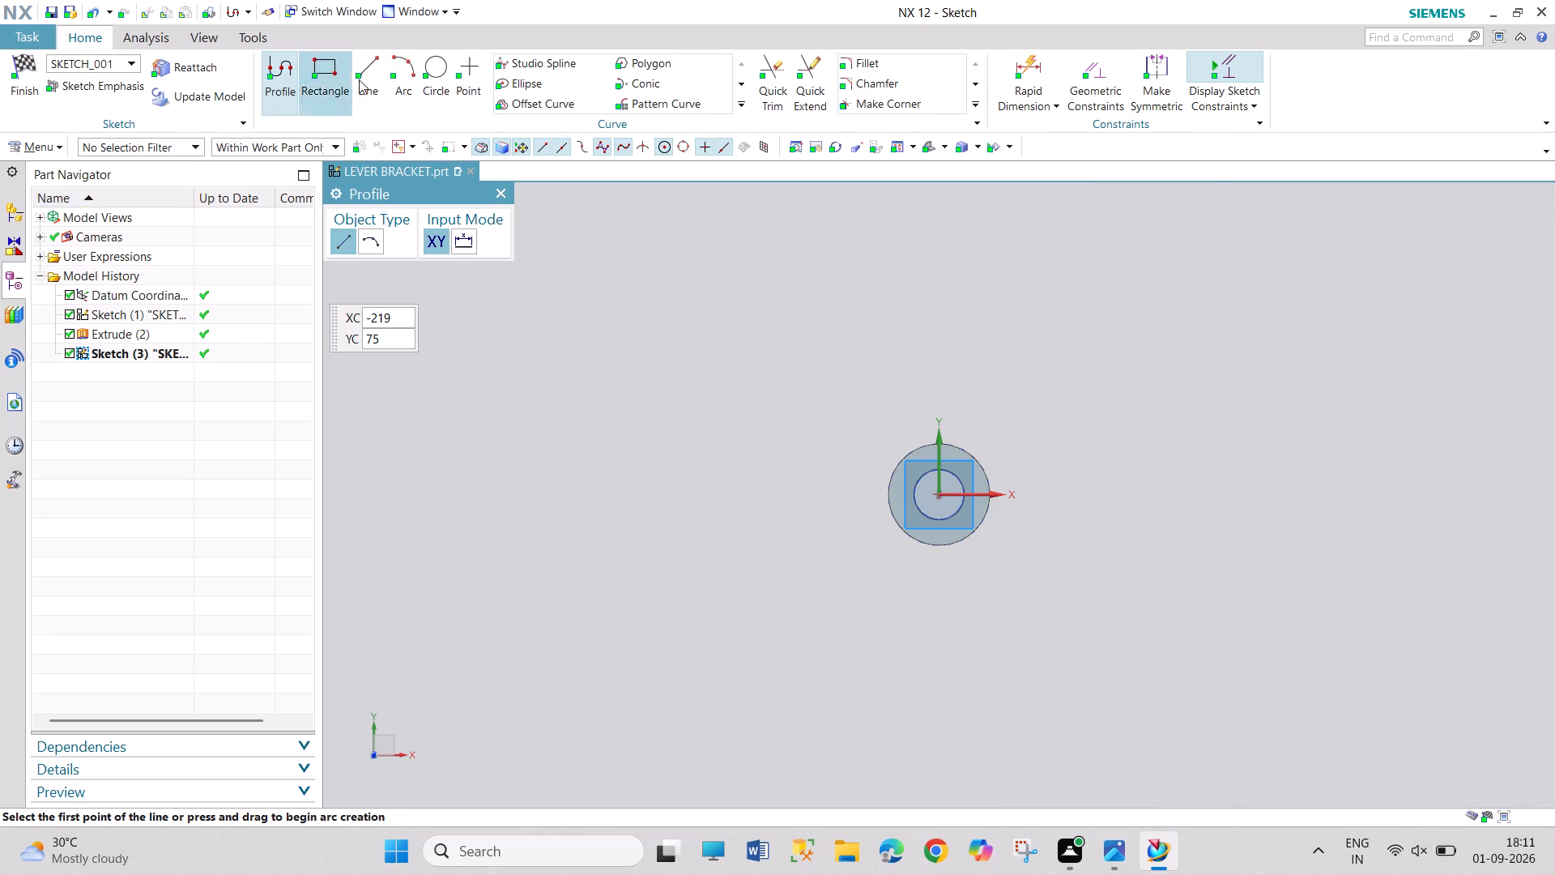
Sketch a horizontal line about 74 mm long, about 43 mm below the sketch origin.
{"action": "left_click", "coordinate": [365, 72]}
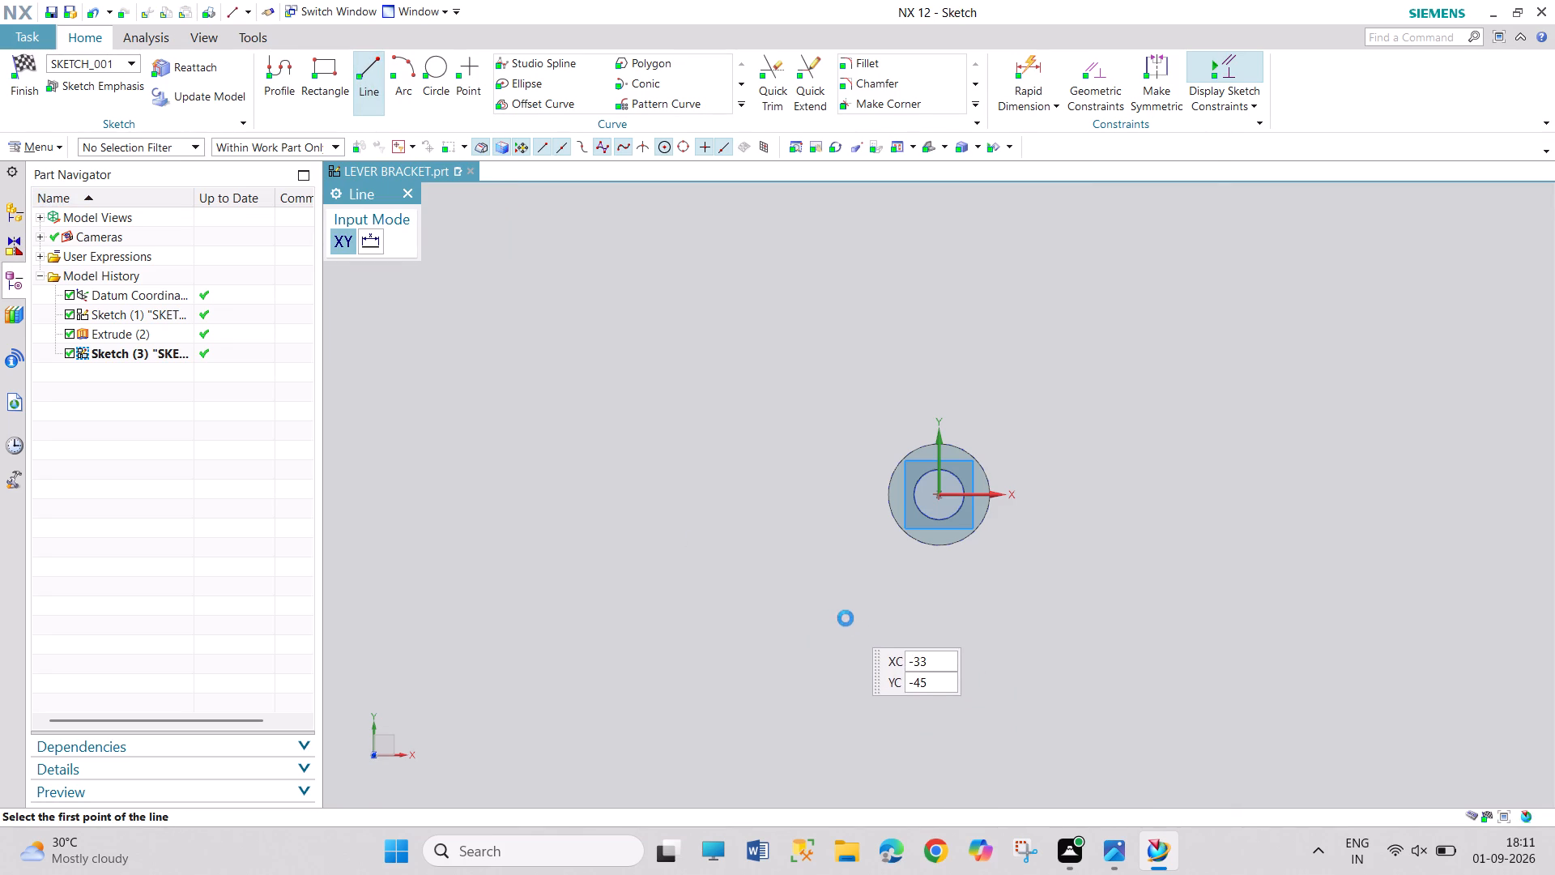
{"action": "left_click", "coordinate": [846, 616]}
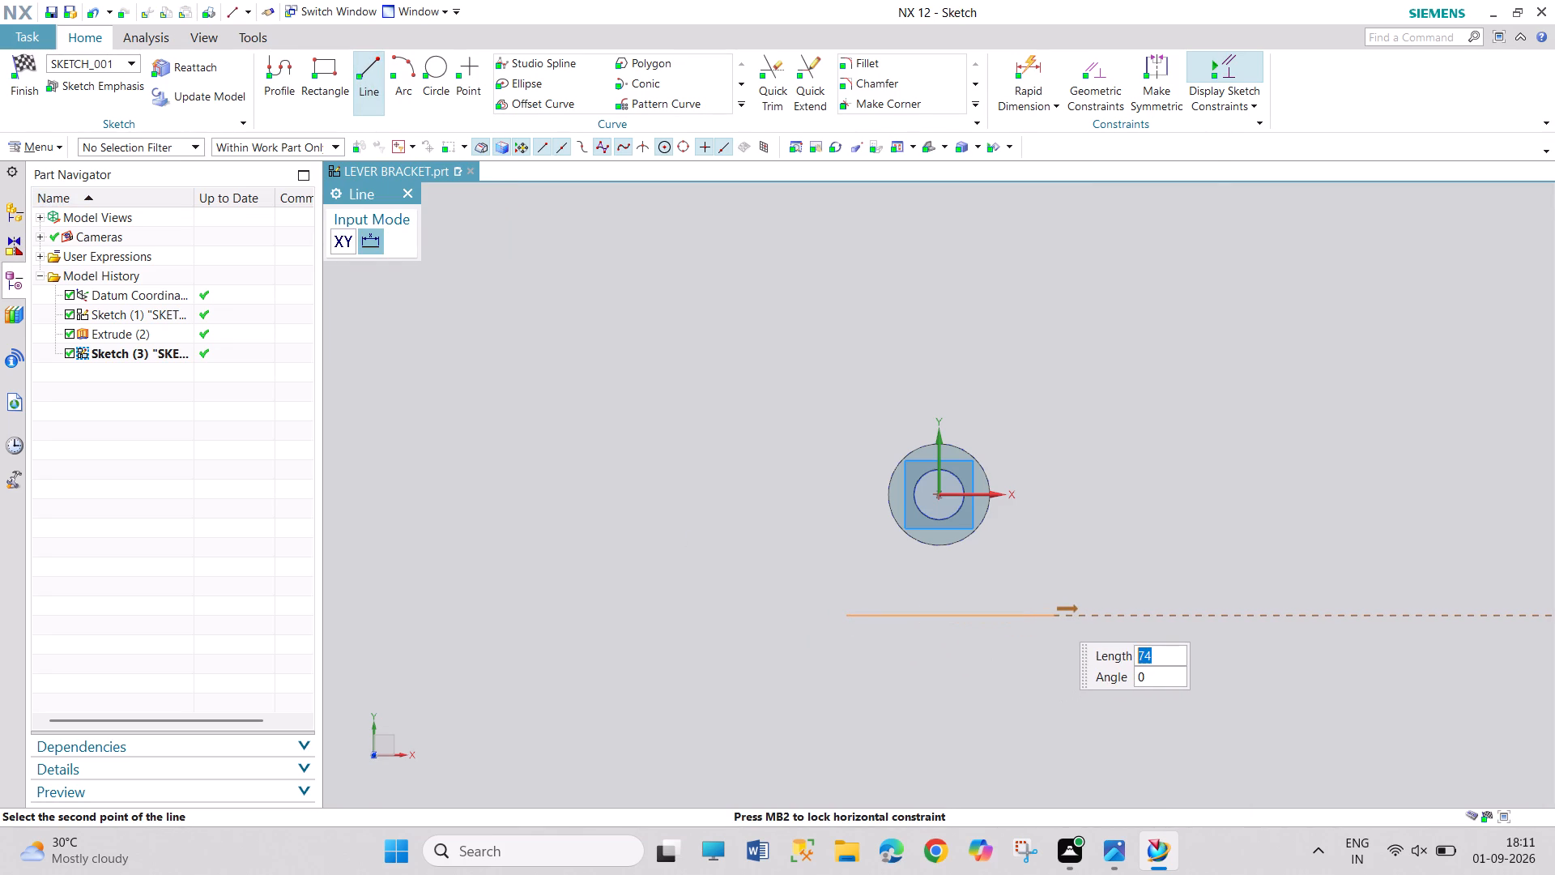
{"action": "left_click", "coordinate": [1053, 615]}
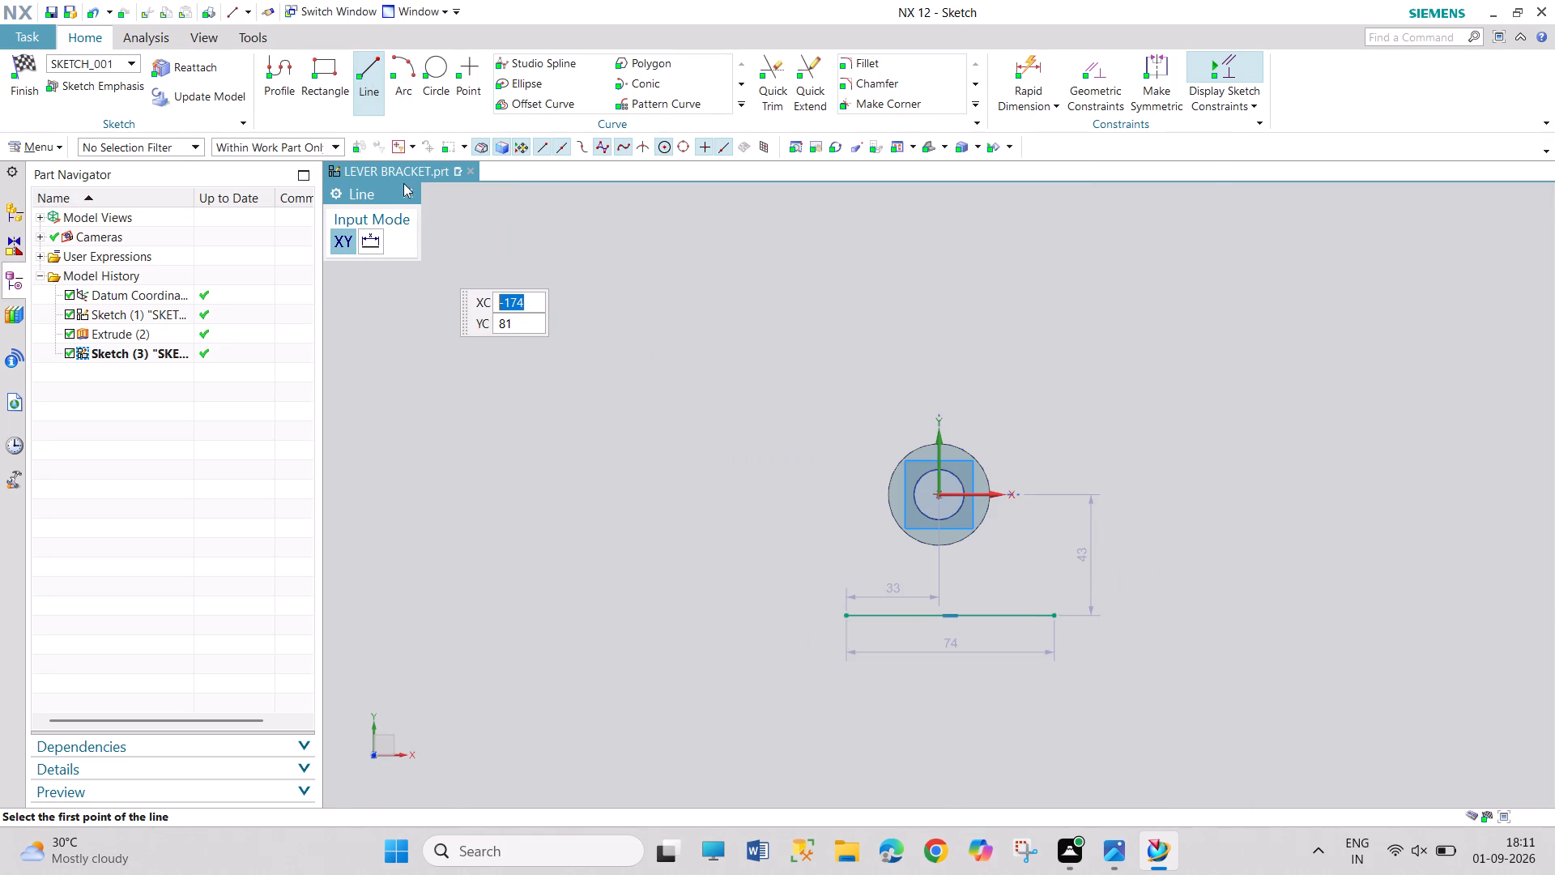
{"action": "left_click", "coordinate": [403, 190]}
Make the horizontal line's two endpoints symmetric about the sketch's Y axis.
{"action": "left_click", "coordinate": [1134, 78]}
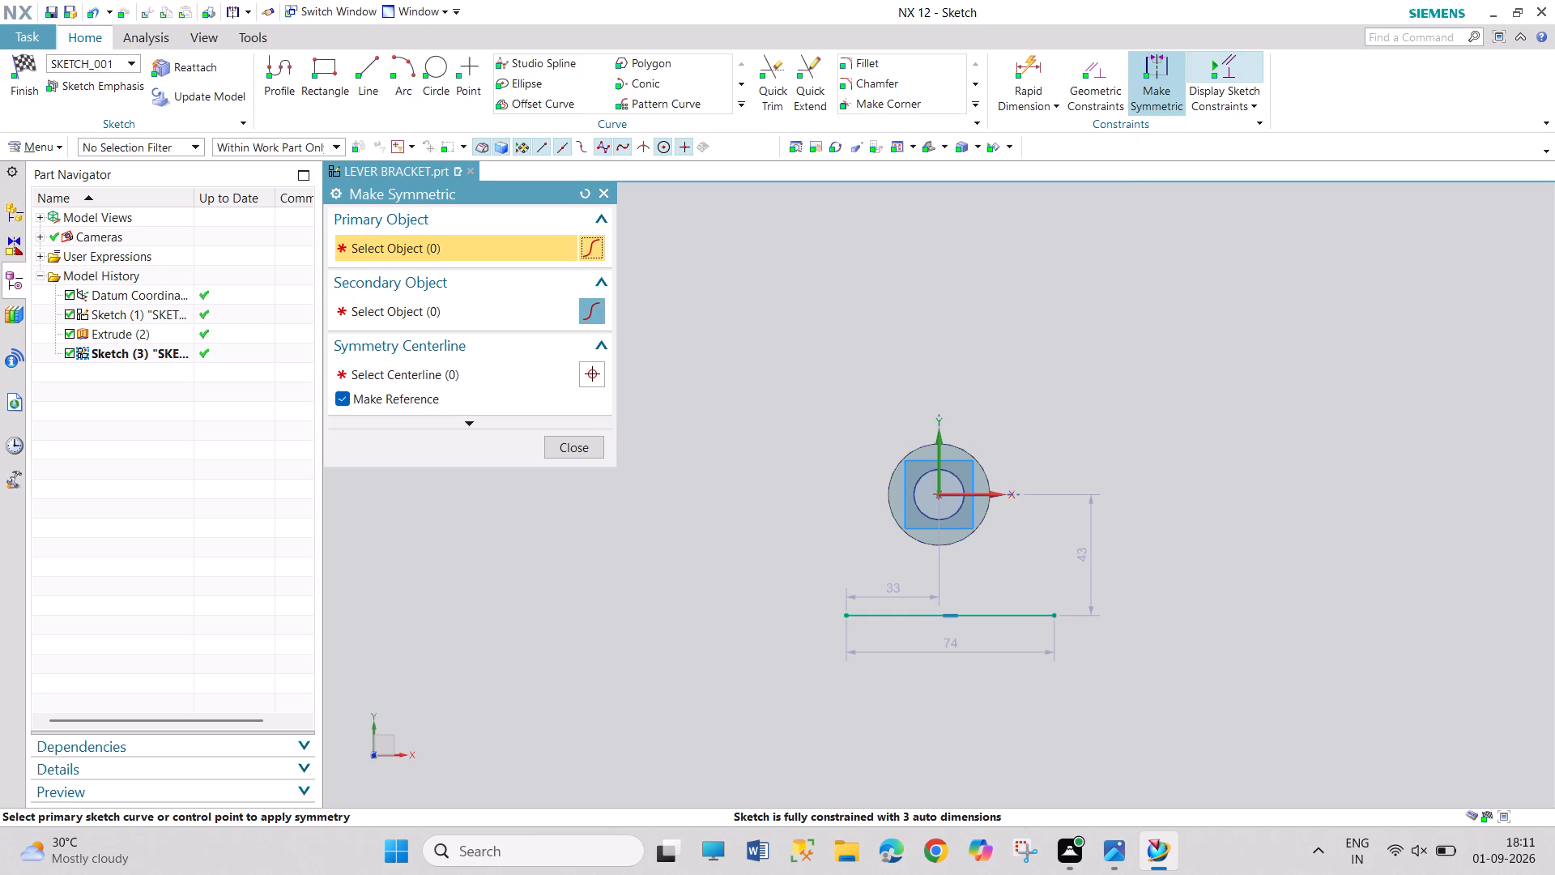
{"action": "left_click", "coordinate": [1056, 614]}
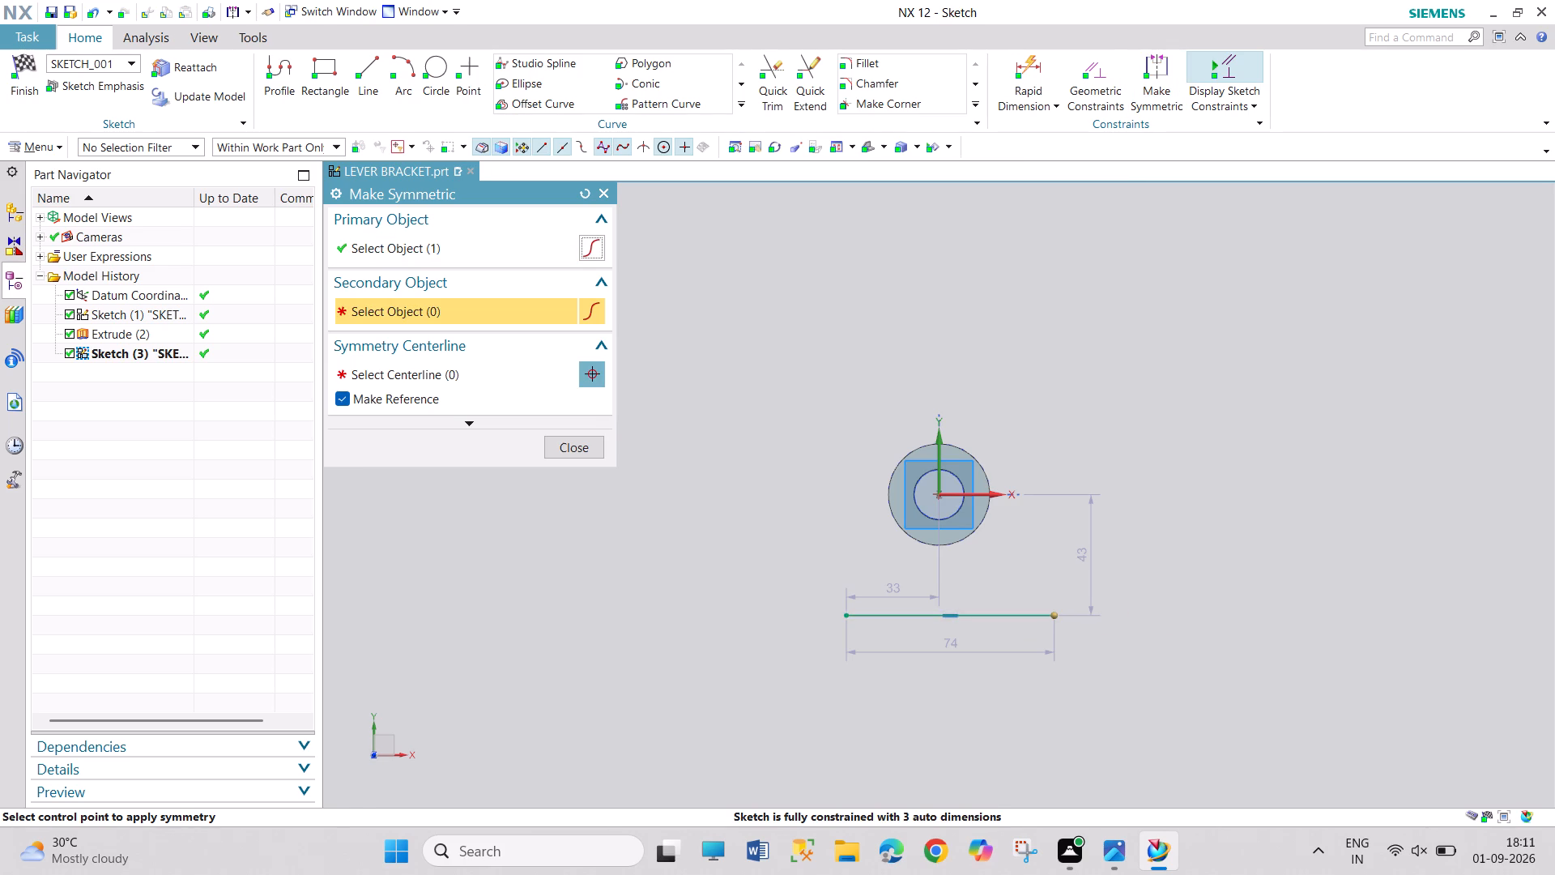
{"action": "left_click_drag", "start_coordinate": [847, 614], "coordinate": [858, 603]}
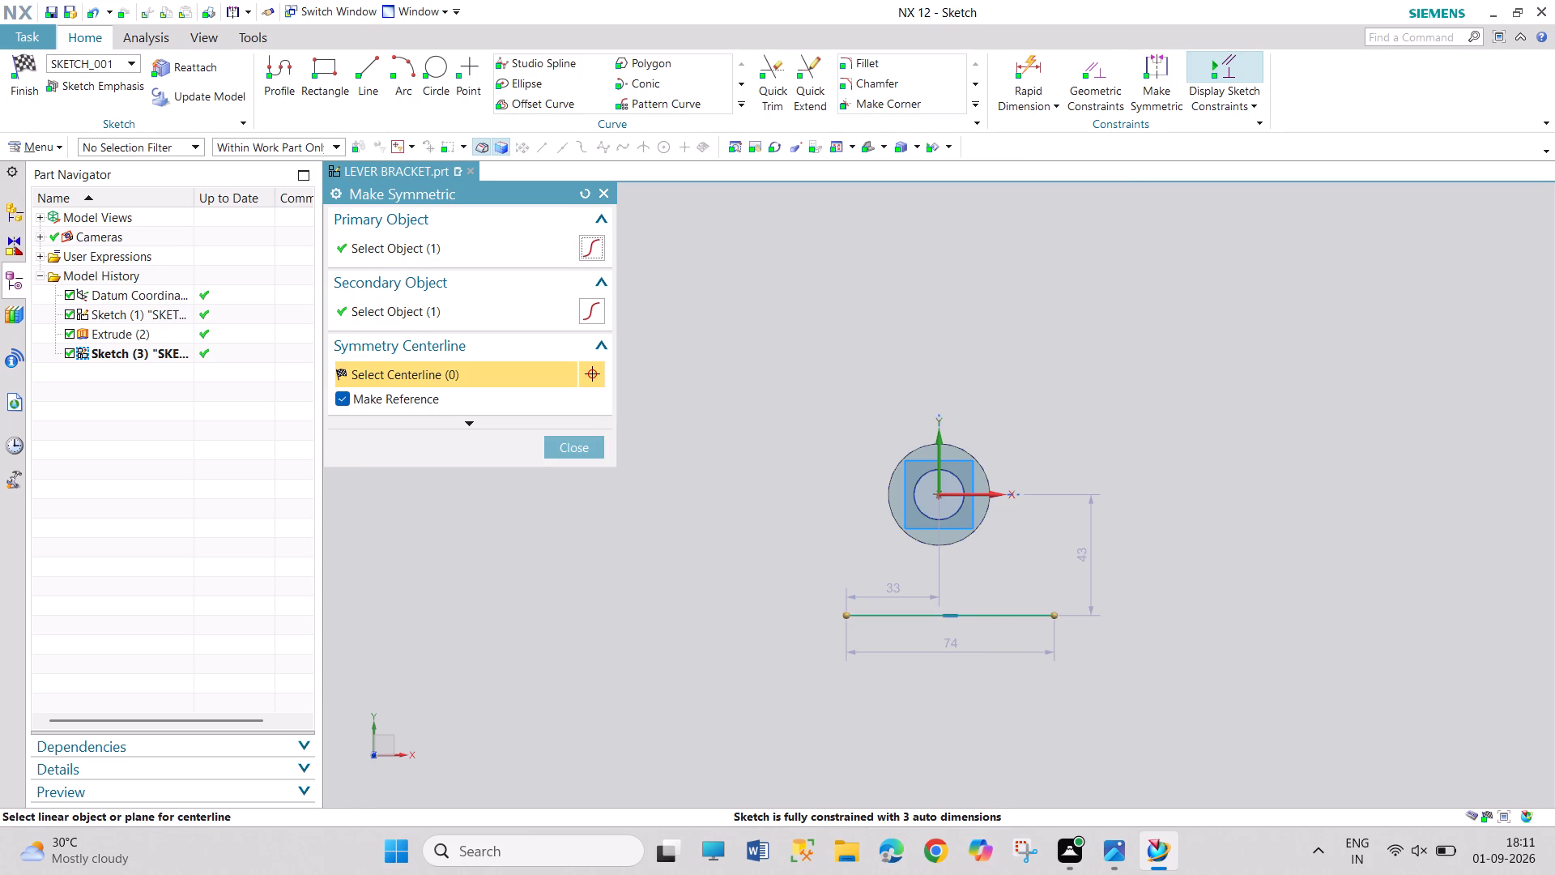
{"action": "left_click", "coordinate": [944, 439]}
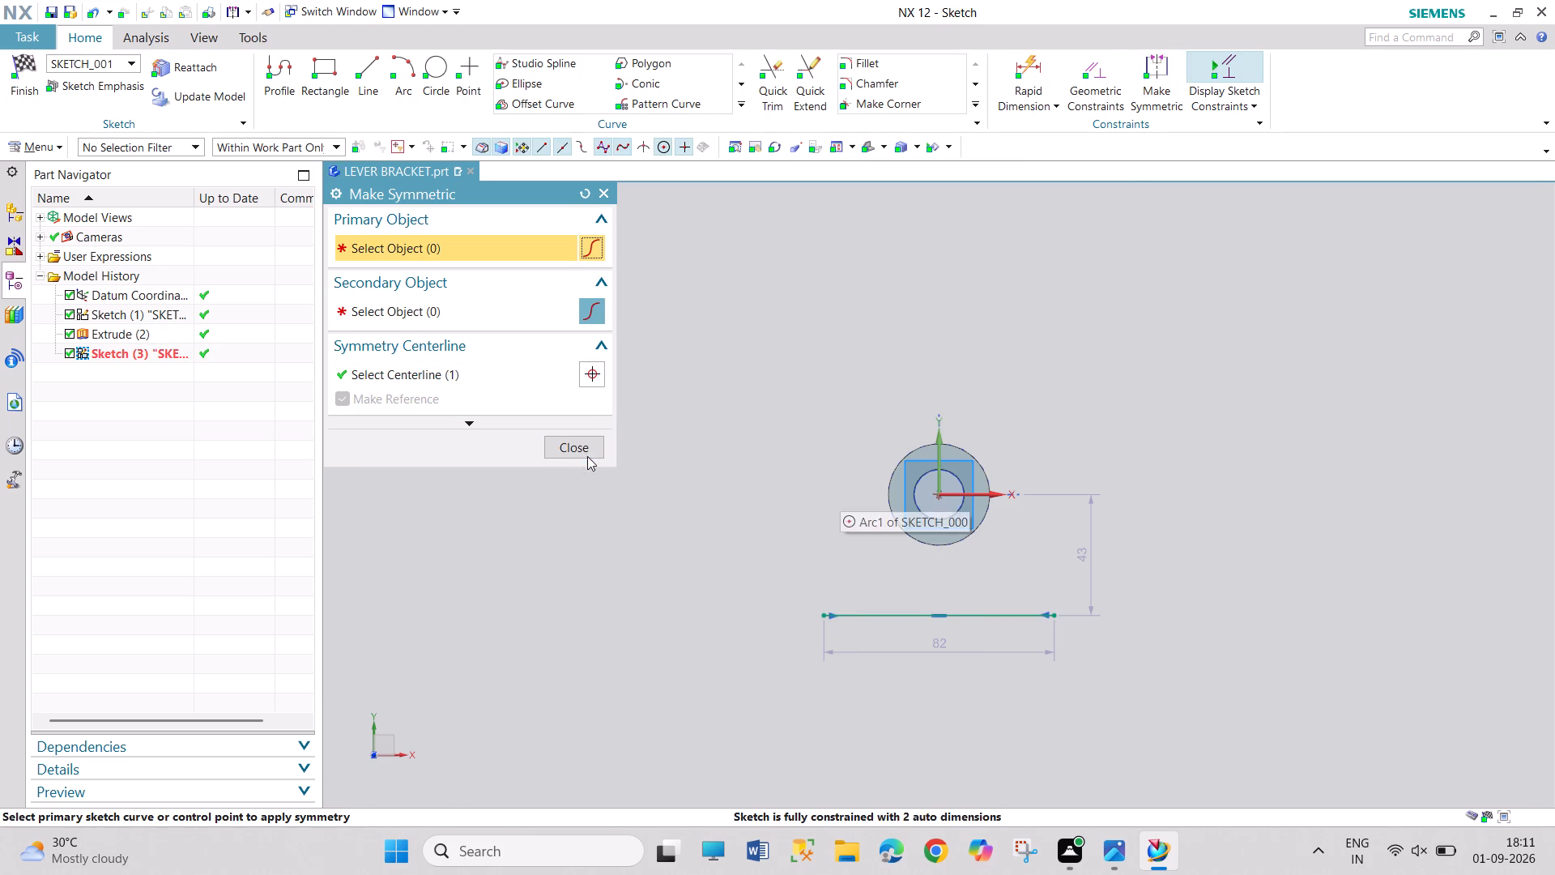
{"action": "left_click", "coordinate": [587, 450]}
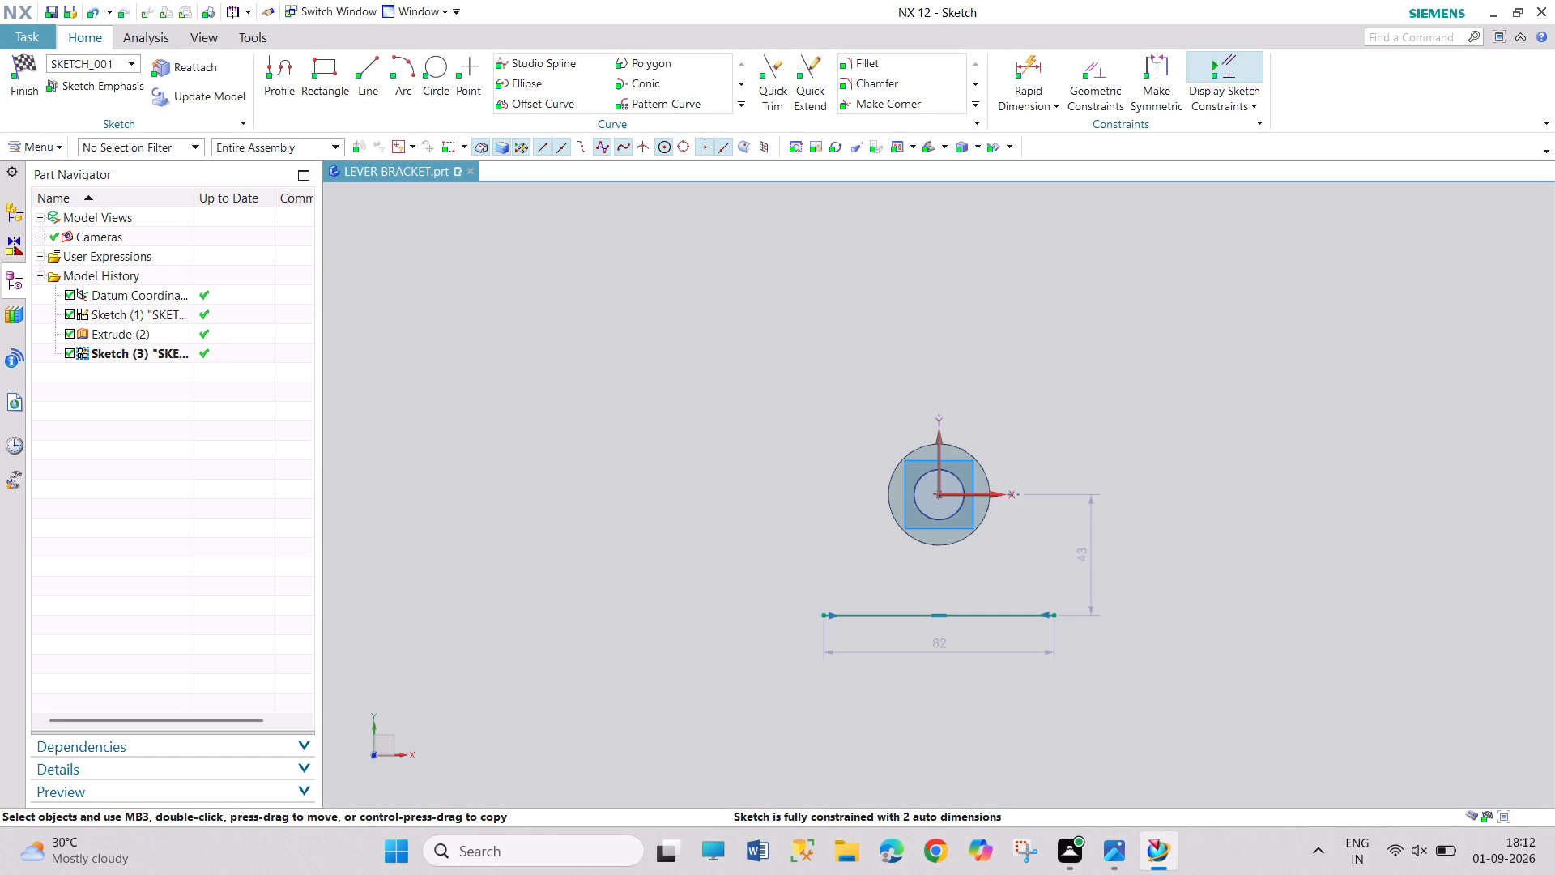
Set the line's distance from the X axis to 25 mm and its length to 77 mm.
{"action": "double_click", "coordinate": [1082, 556]}
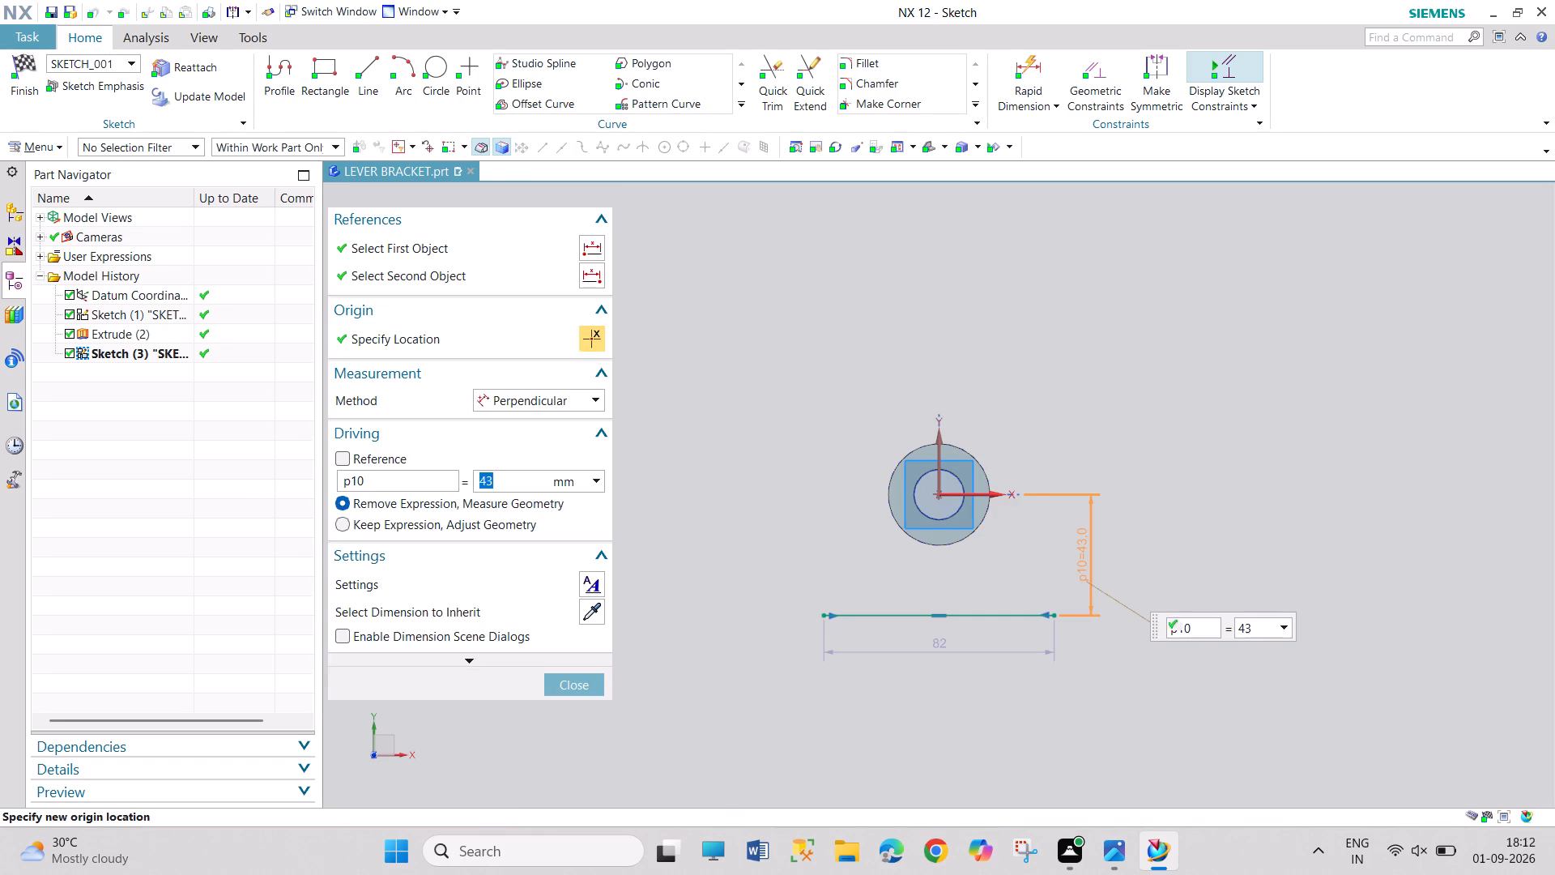
{"action": "type", "text": "25"}
{"action": "key", "text": "Return"}
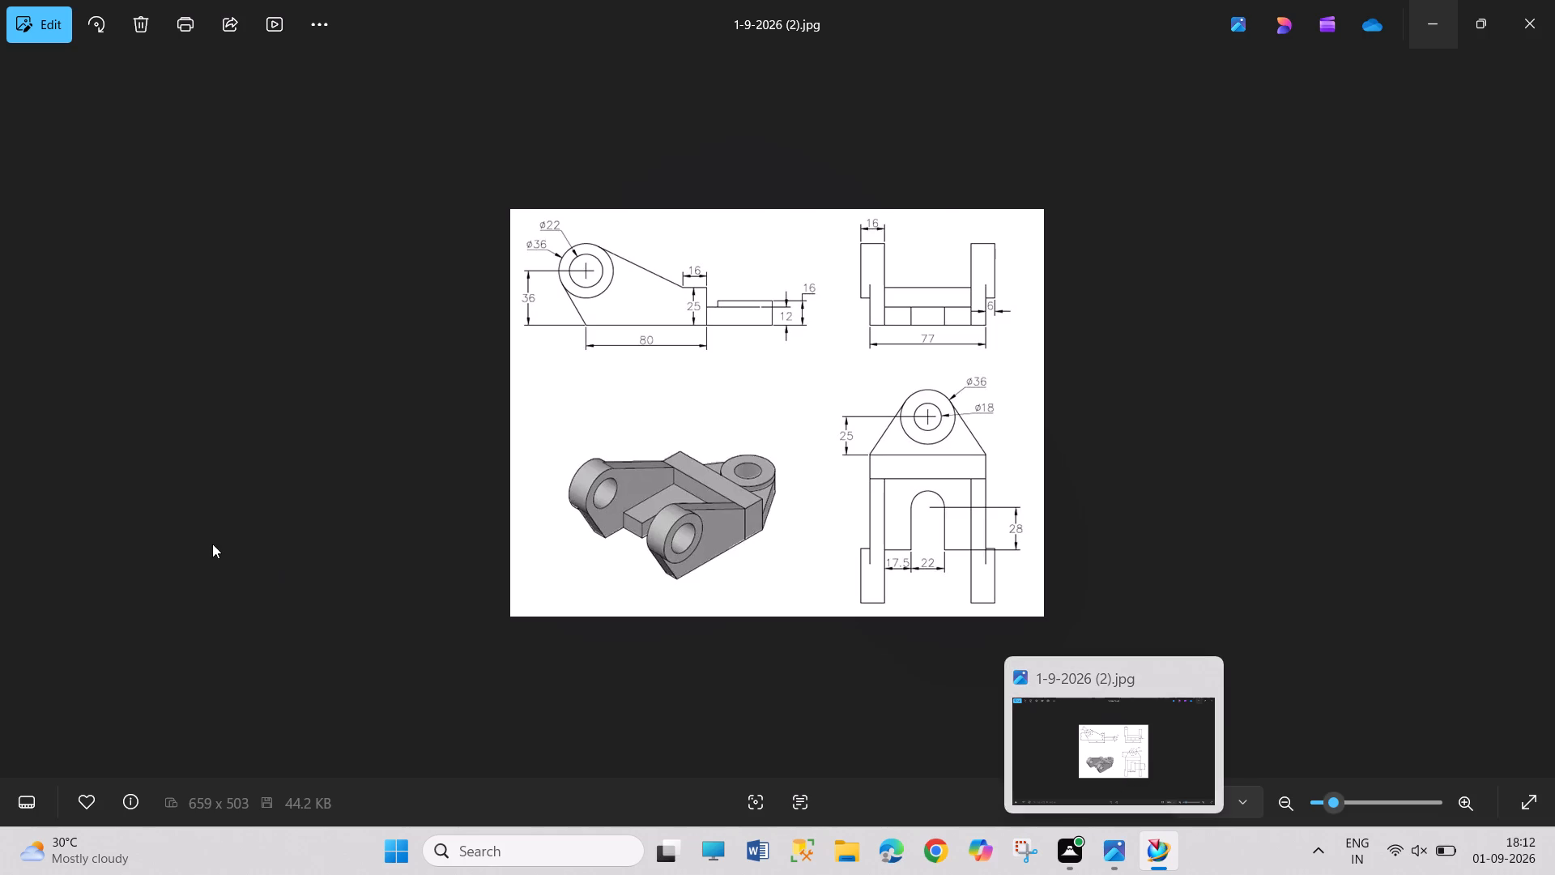
{"action": "double_click", "coordinate": [982, 599]}
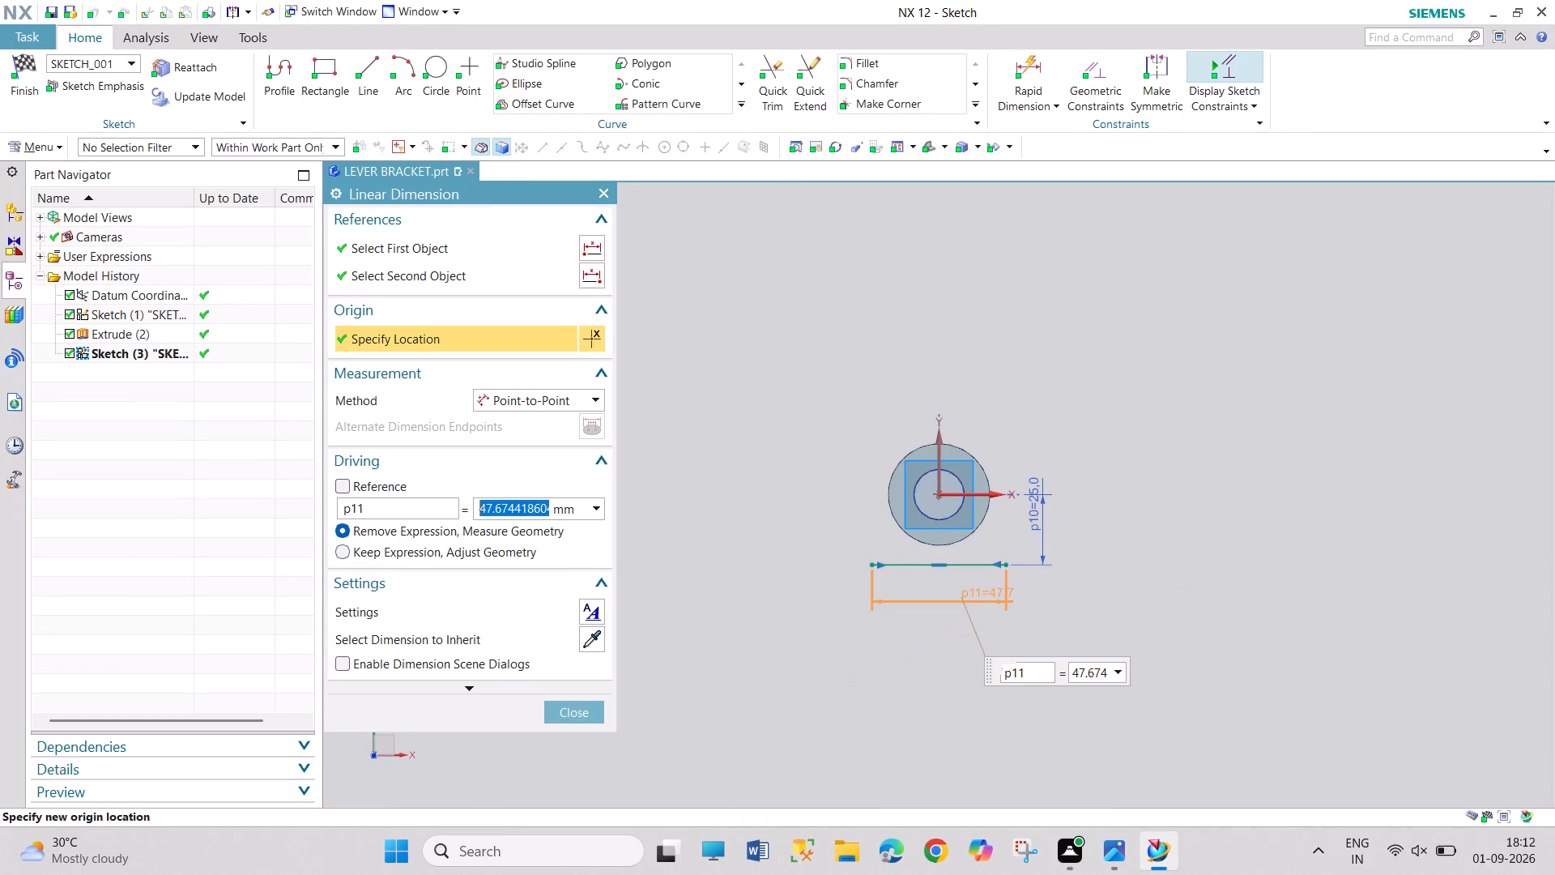
{"action": "type", "text": "77"}
{"action": "key", "text": "Return"}
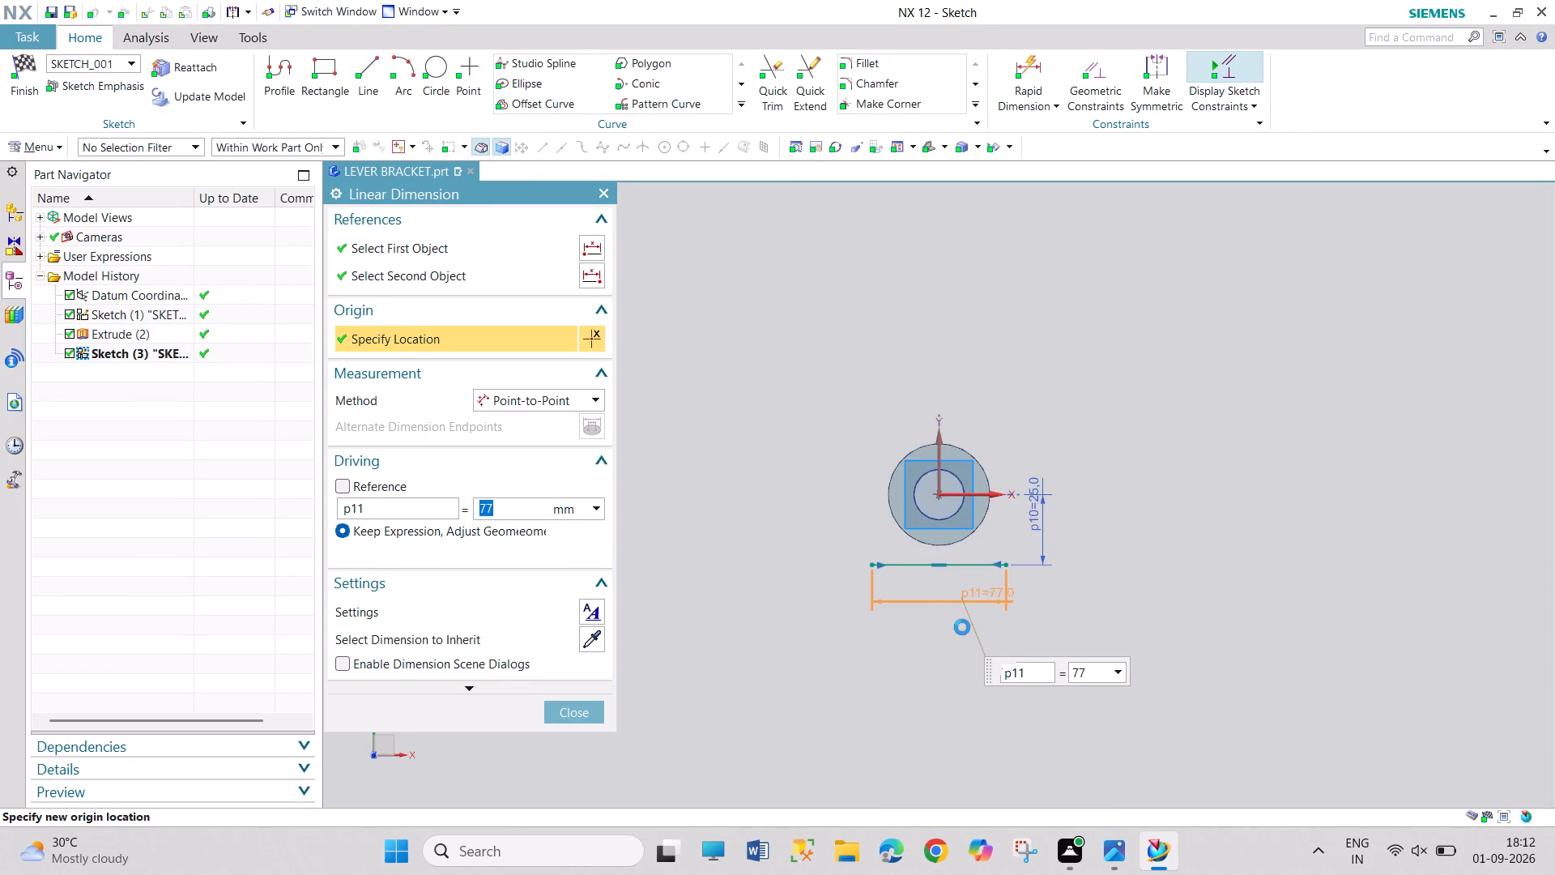
{"action": "left_click", "coordinate": [583, 711]}
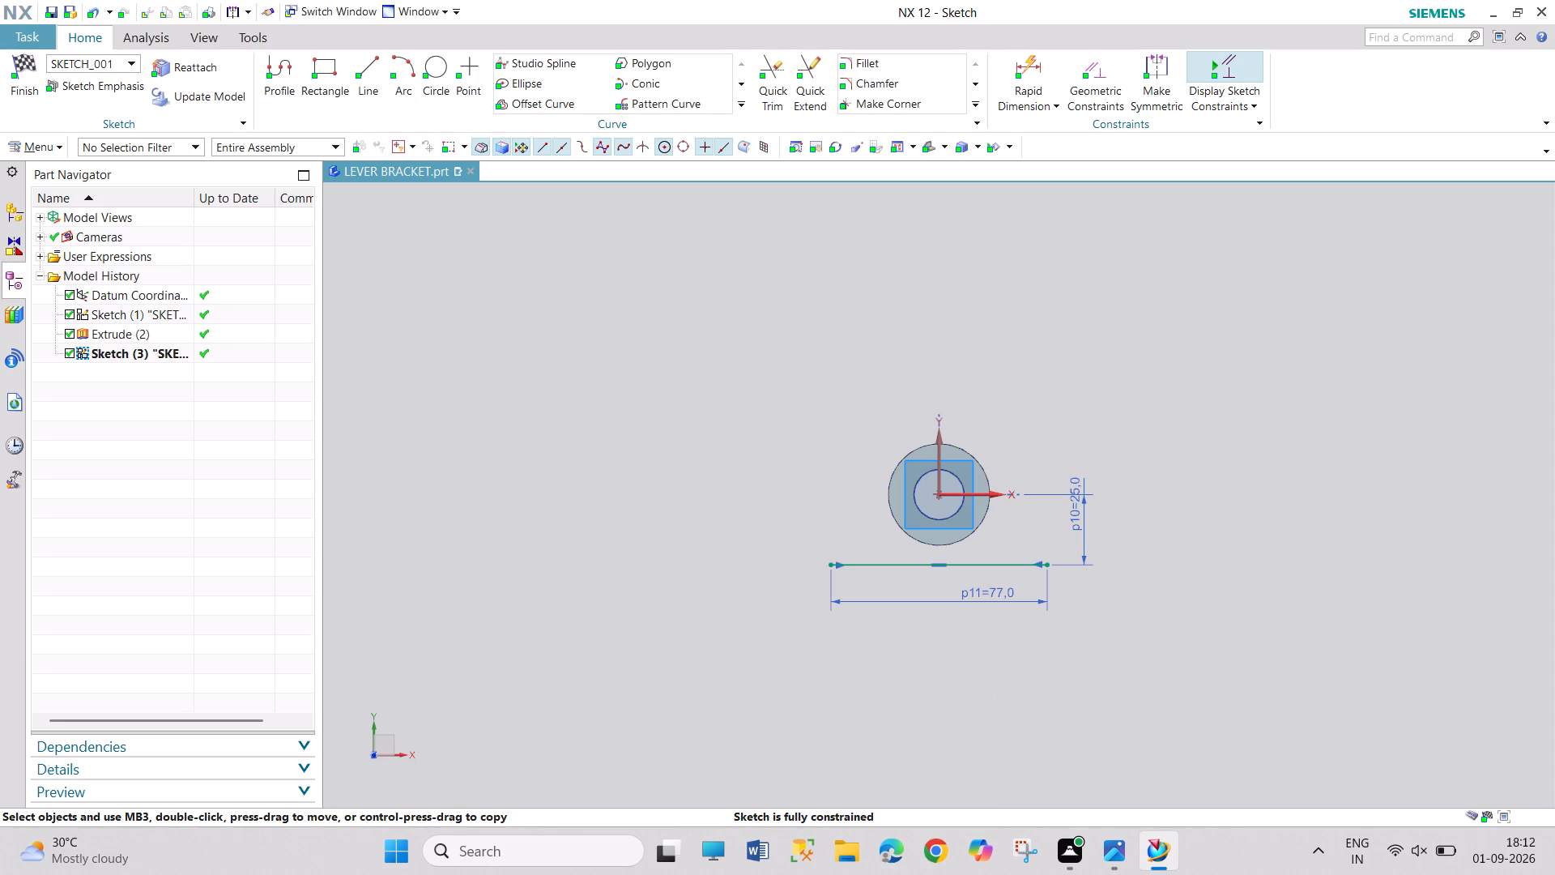
Project the boss's outer 36 mm circle into the sketch with Project Curve, using the Single Curve selection rule.
{"action": "left_click", "coordinate": [46, 152]}
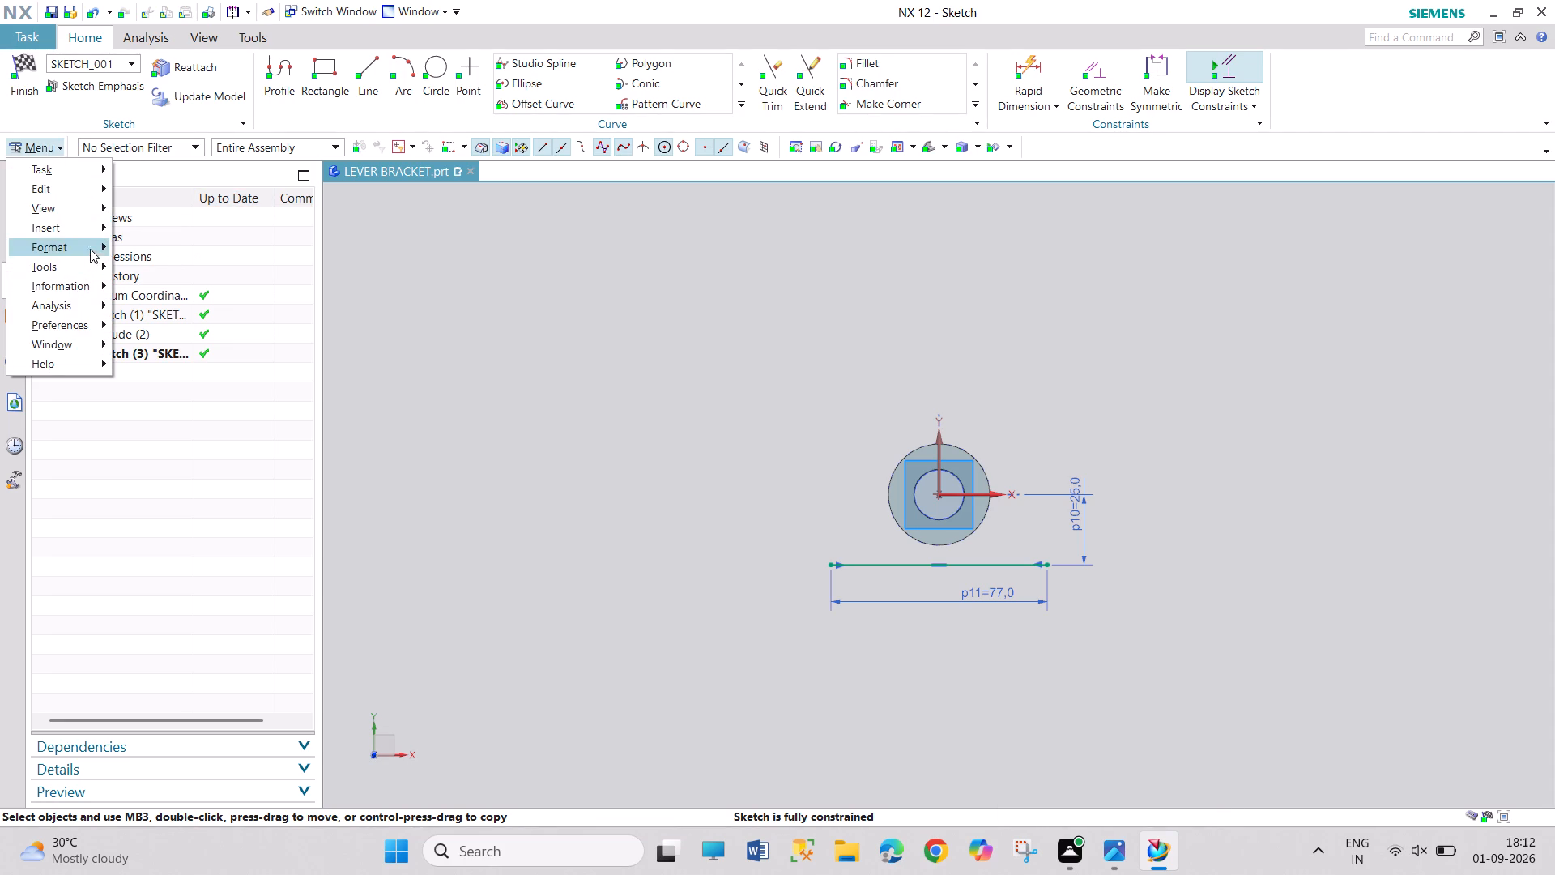
{"action": "left_click", "coordinate": [737, 107]}
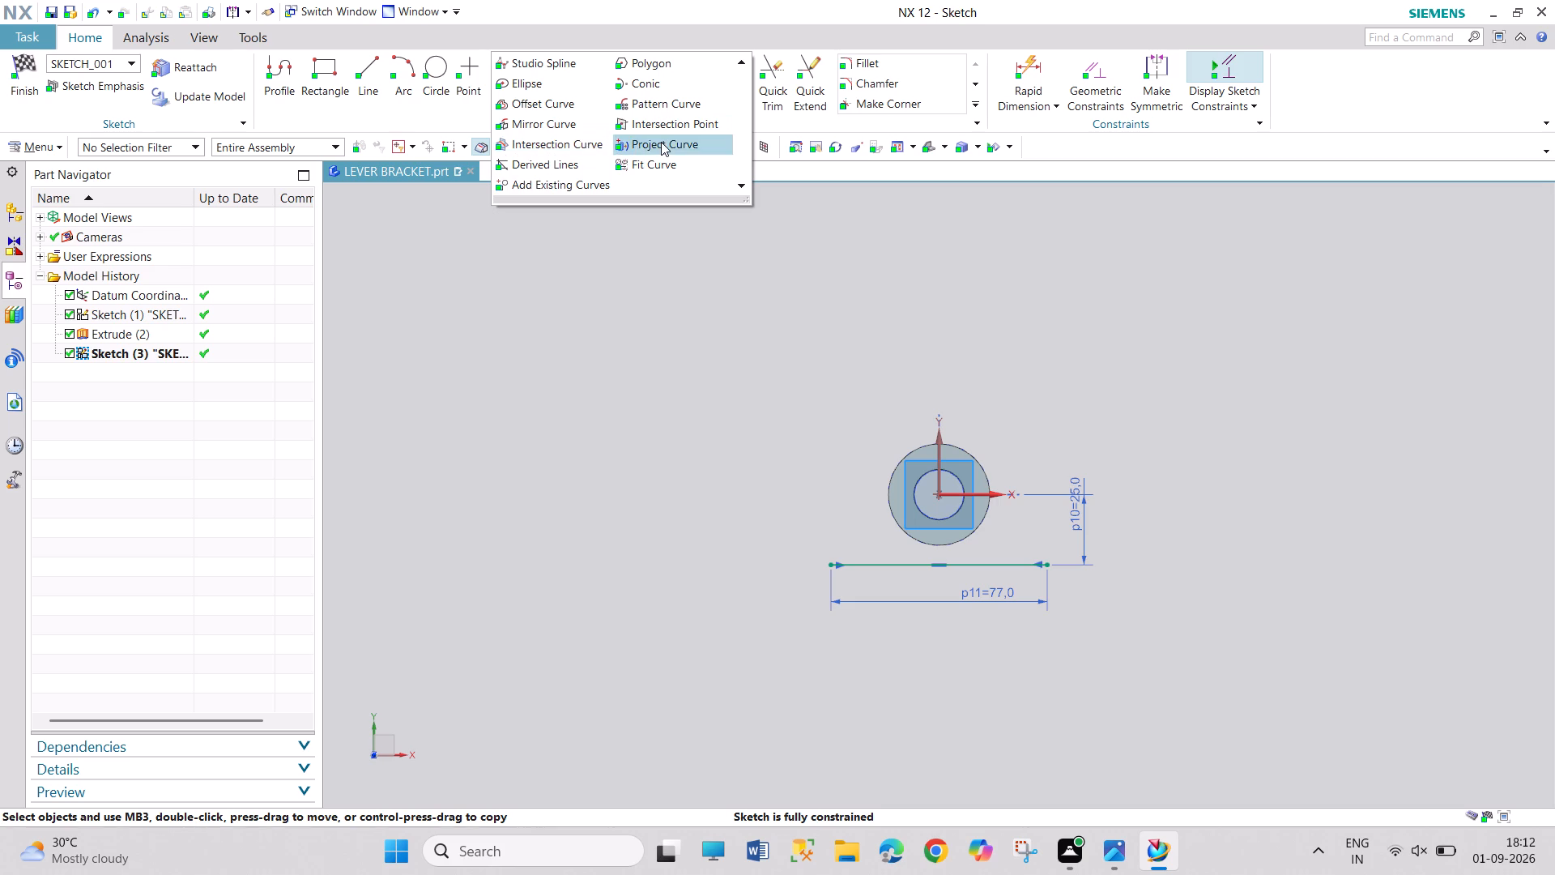
{"action": "left_click", "coordinate": [661, 142]}
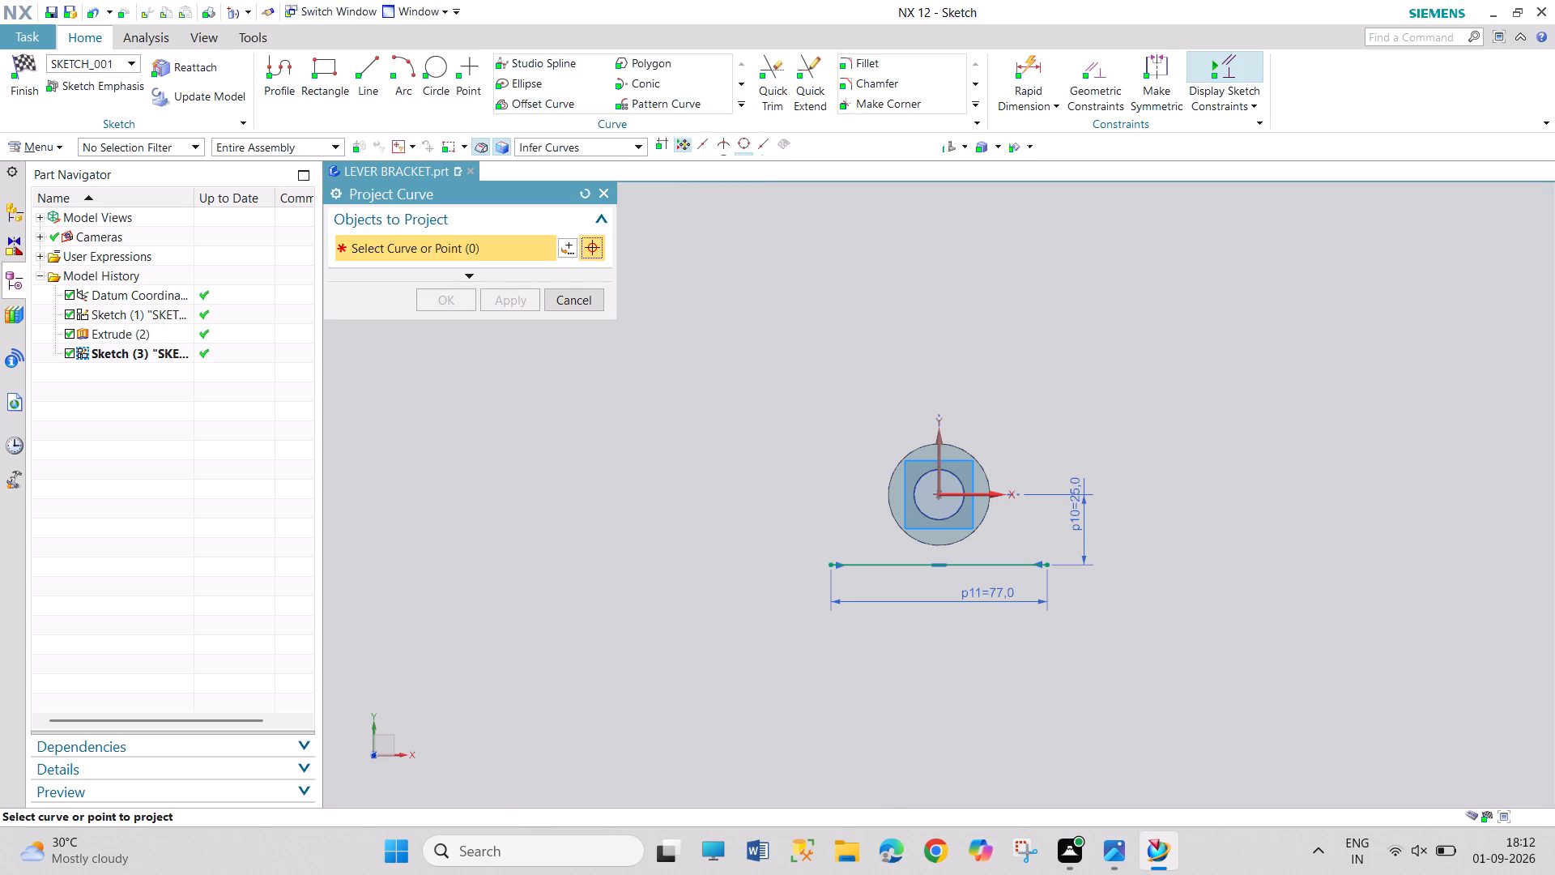
{"action": "left_click", "coordinate": [915, 449]}
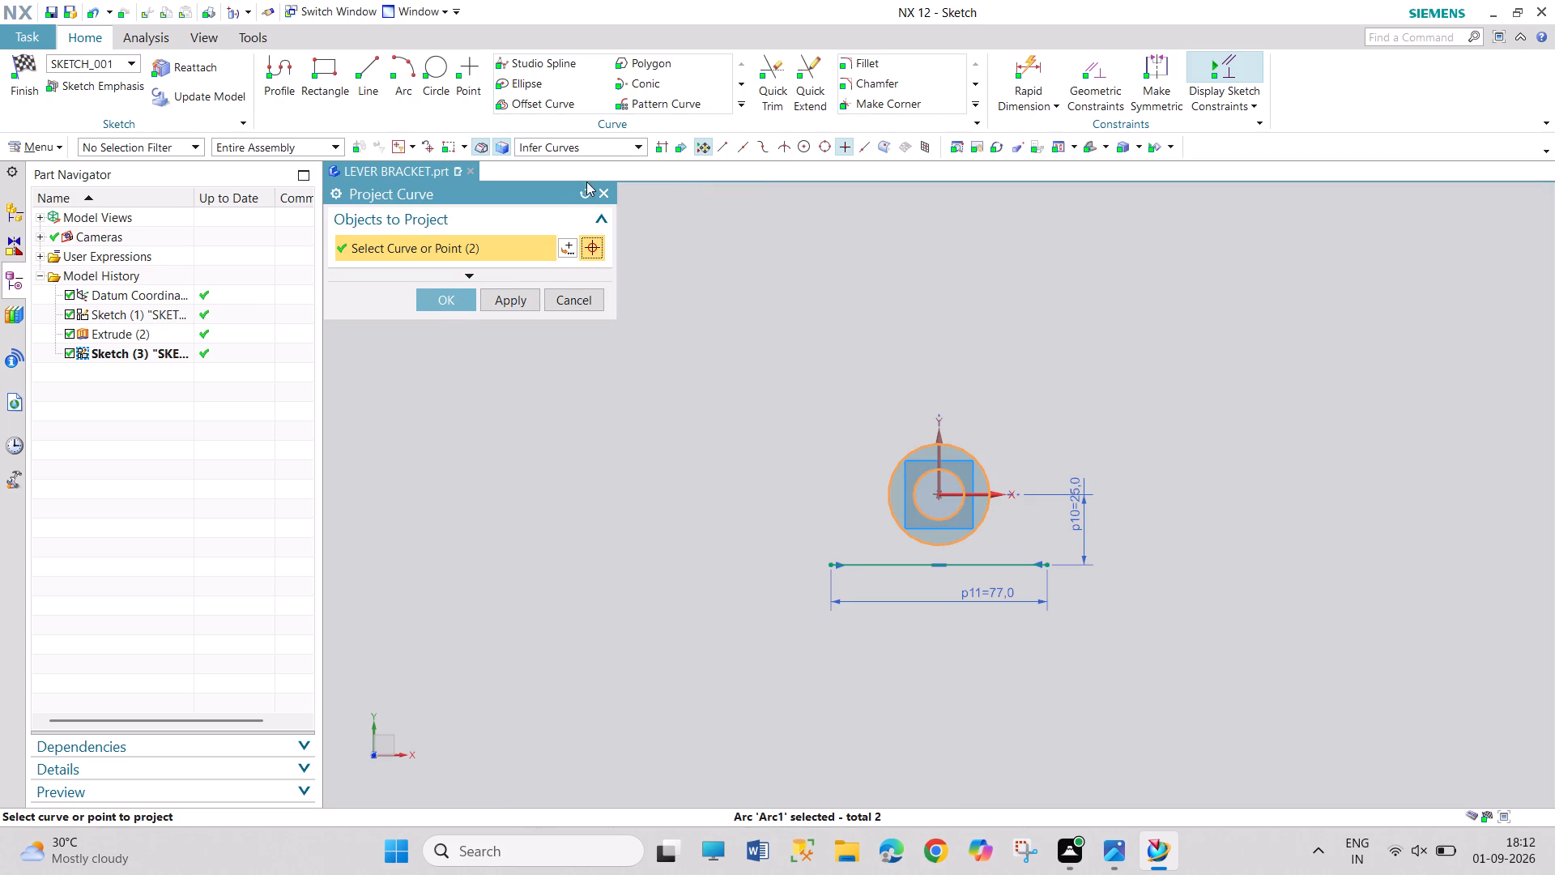
{"action": "left_click", "coordinate": [611, 146]}
{"action": "left_click", "coordinate": [607, 169]}
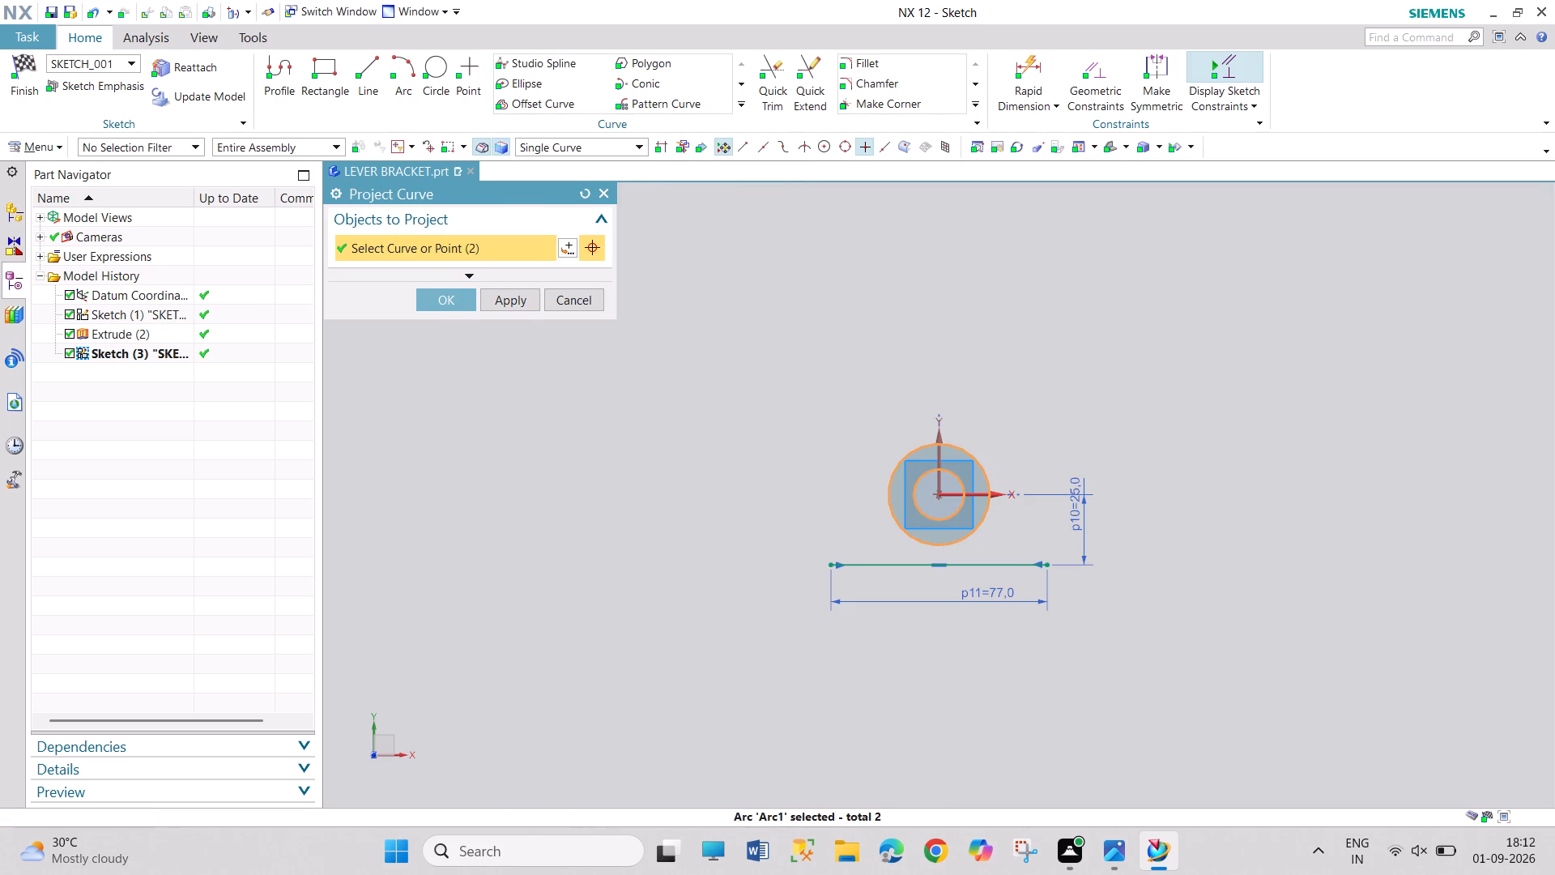
{"action": "left_click", "coordinate": [589, 199]}
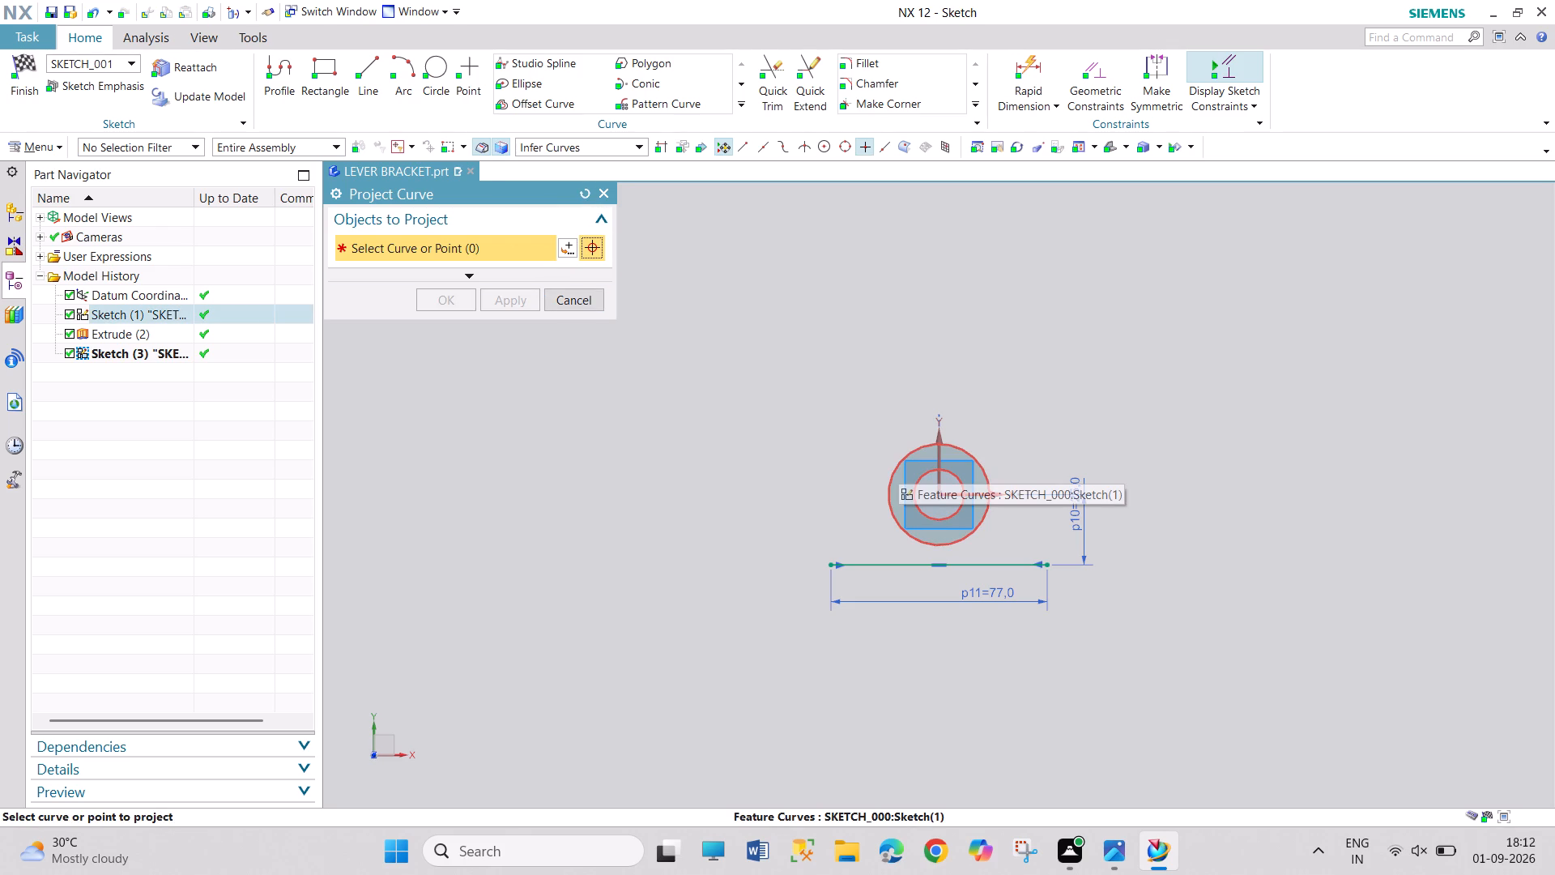
{"action": "left_click", "coordinate": [633, 145]}
{"action": "left_click", "coordinate": [608, 166]}
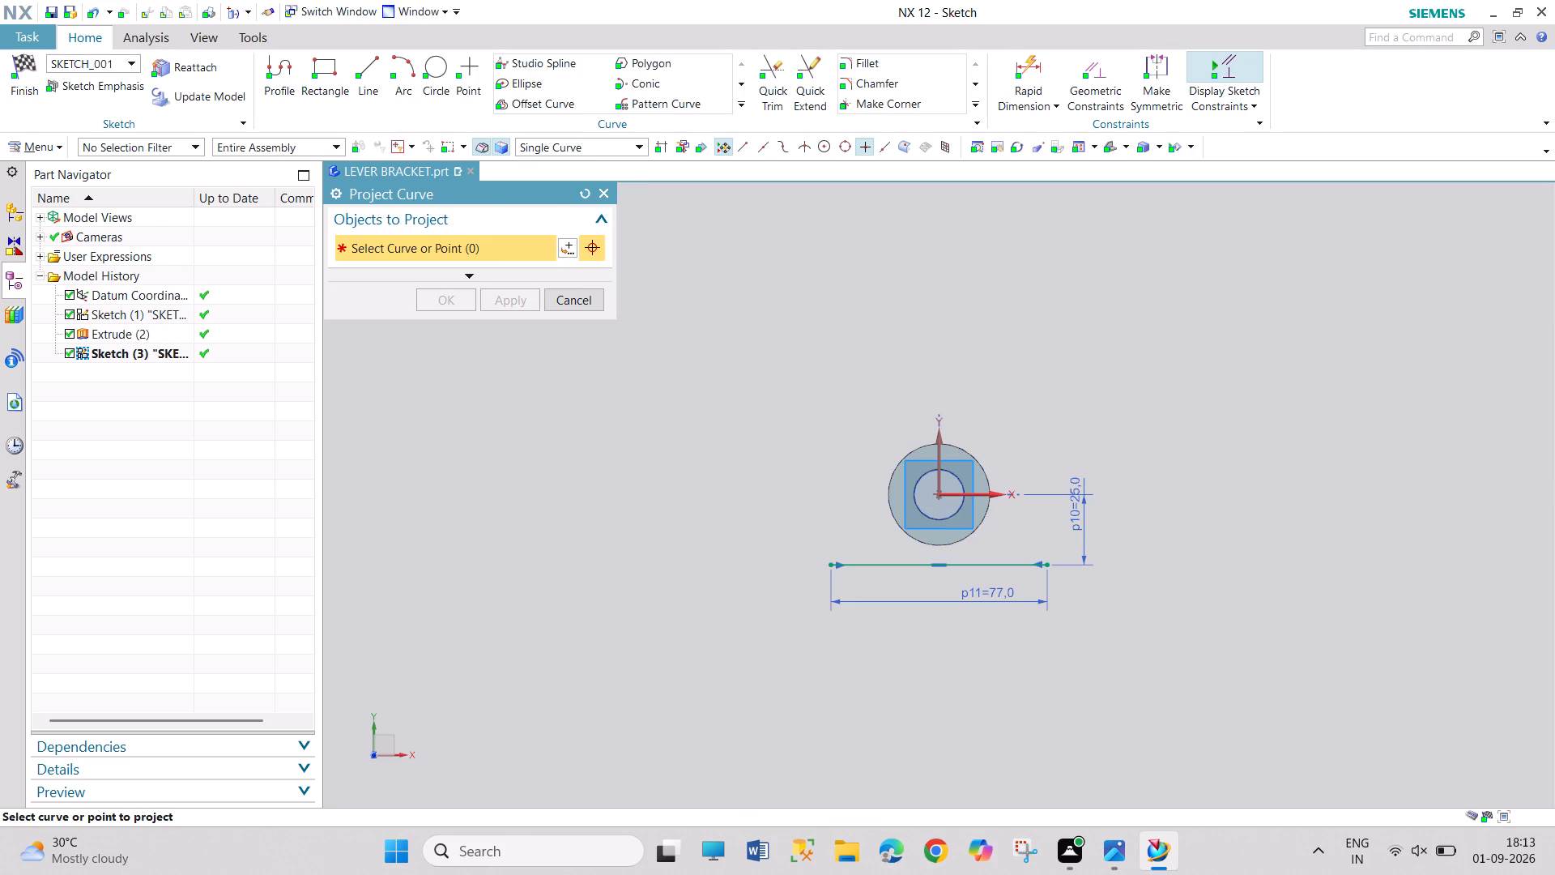
{"action": "left_click", "coordinate": [905, 454]}
{"action": "left_click", "coordinate": [462, 301]}
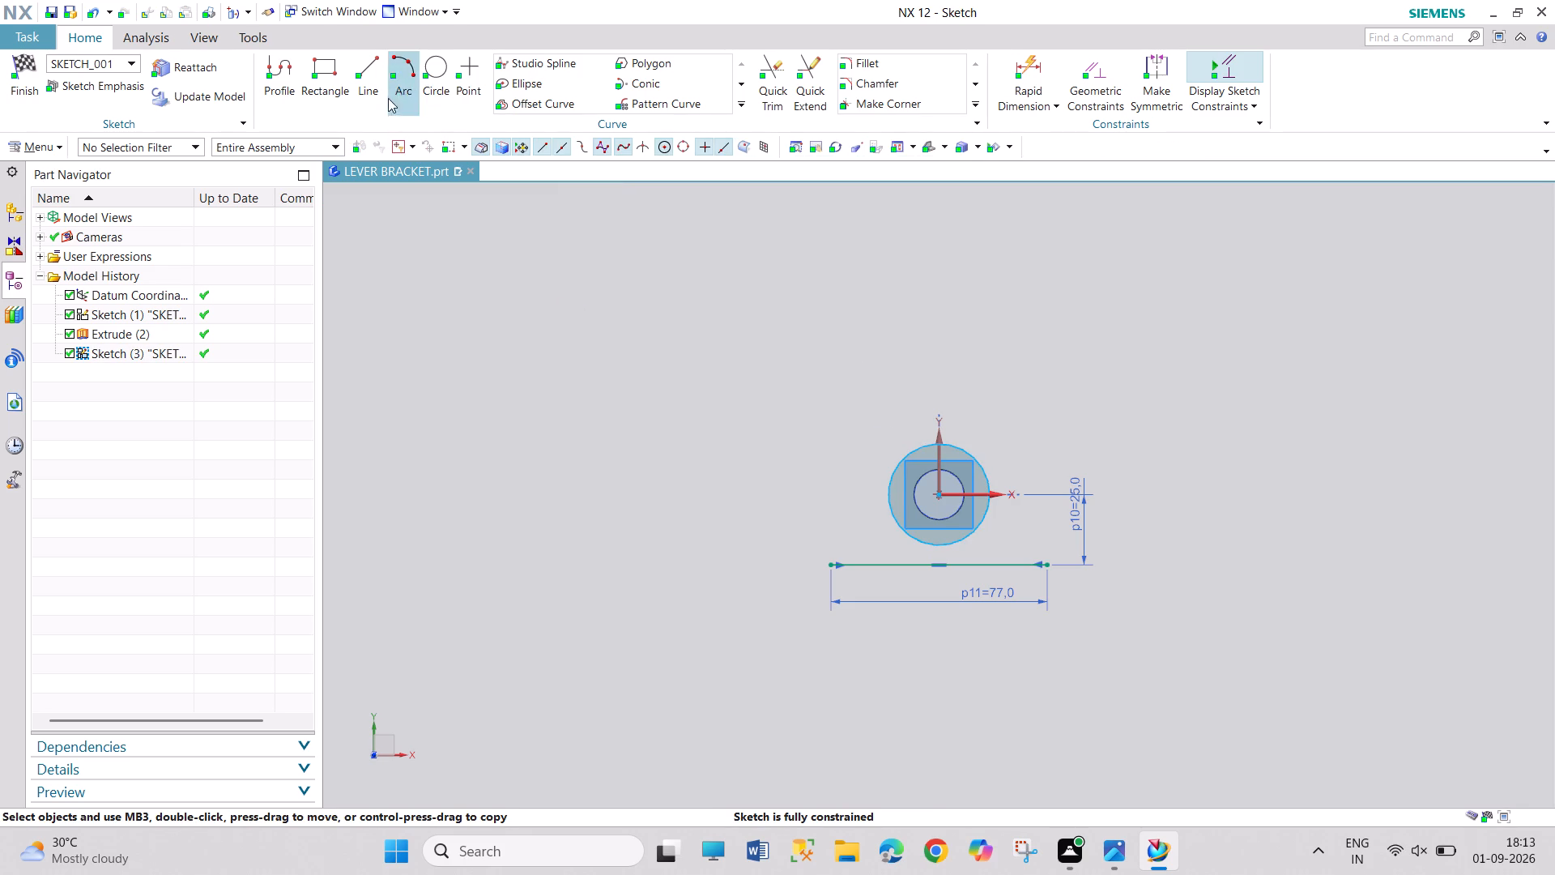
Draw two lines from the ends of the 77 mm line, each tangent to its side of the projected 36 mm circle.
{"action": "left_click_drag", "start_coordinate": [358, 79], "coordinate": [373, 92]}
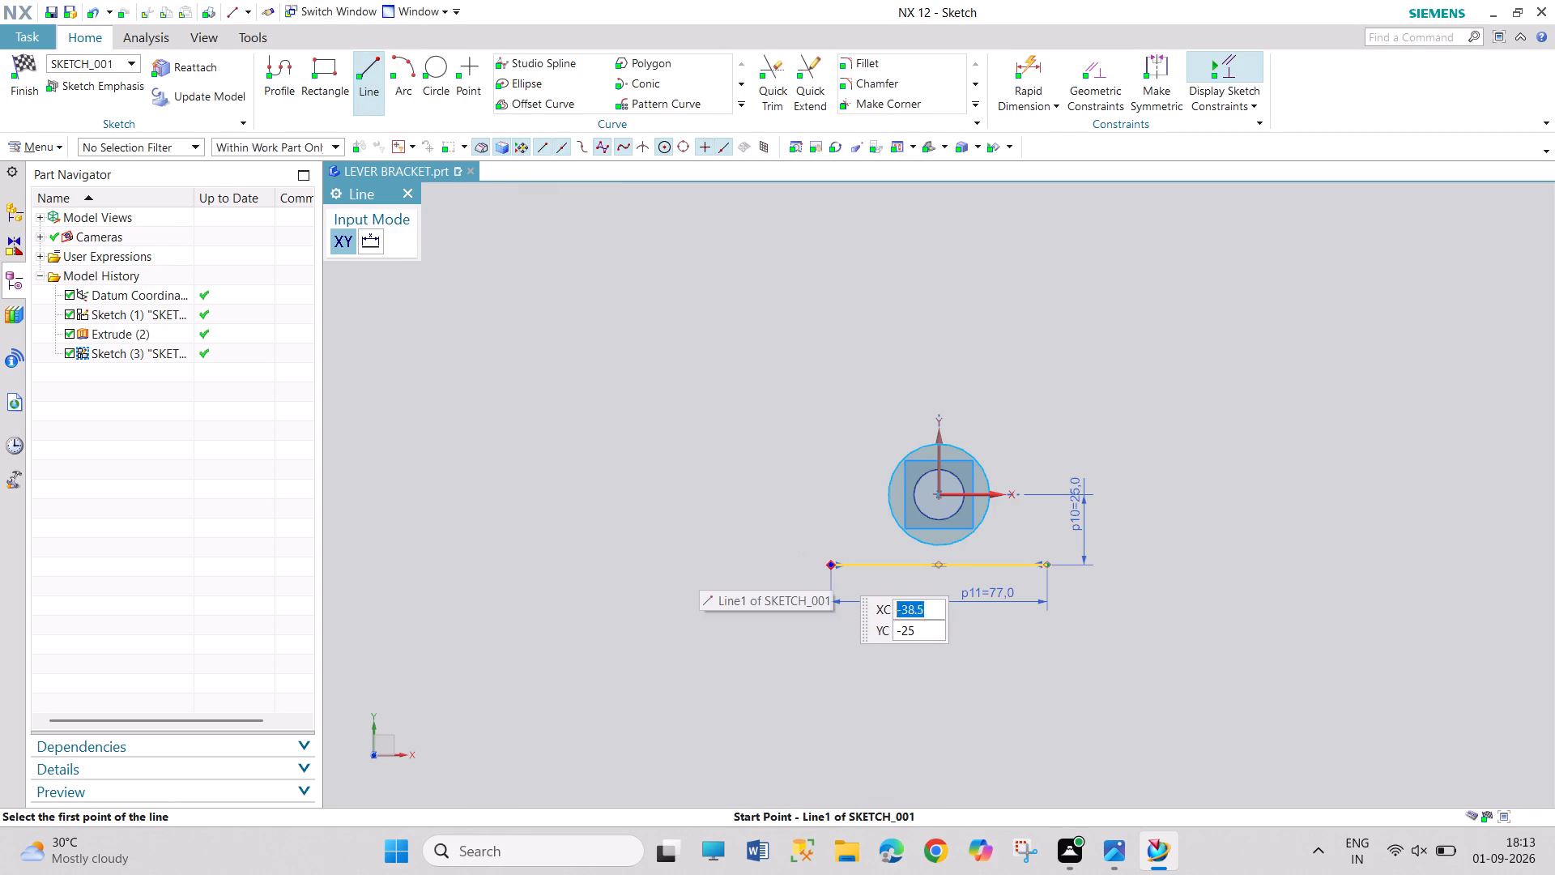
{"action": "left_click", "coordinate": [829, 563]}
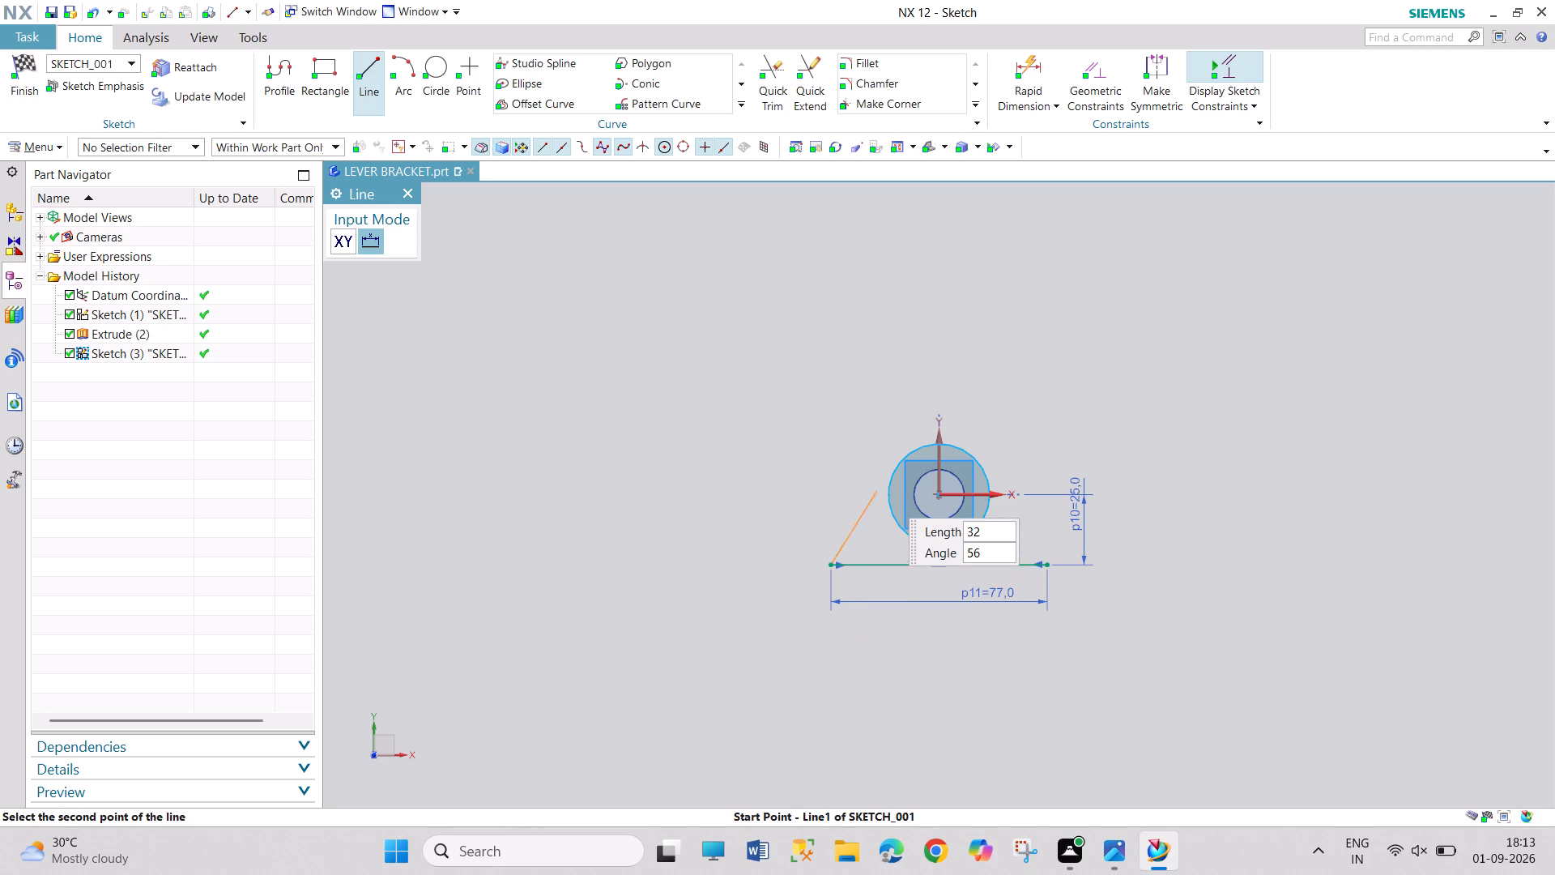
{"action": "left_click", "coordinate": [888, 480]}
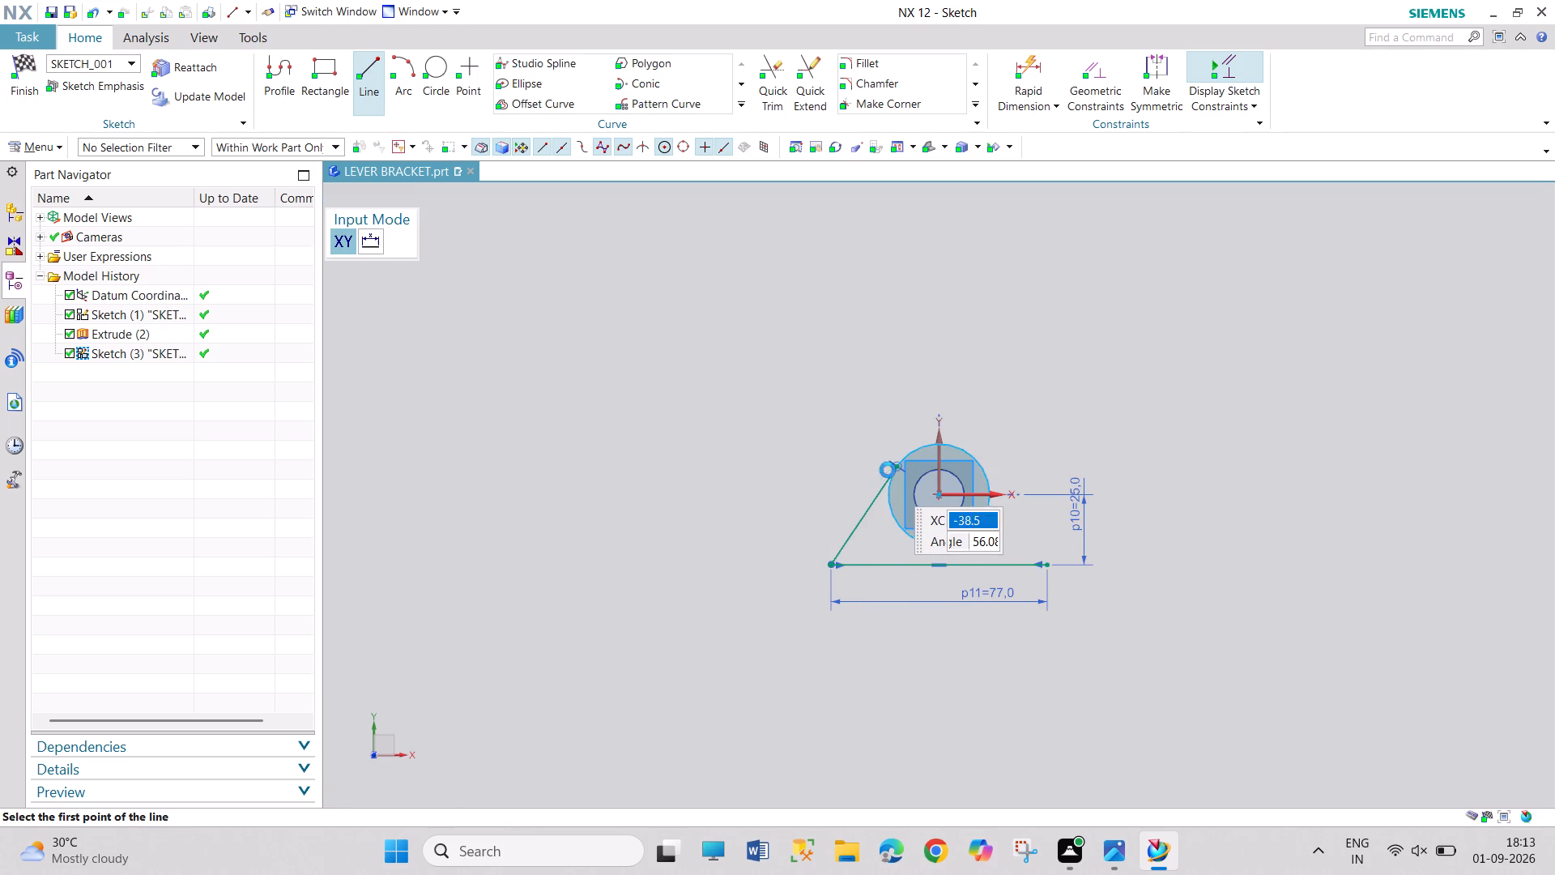
{"action": "left_click", "coordinate": [1048, 563]}
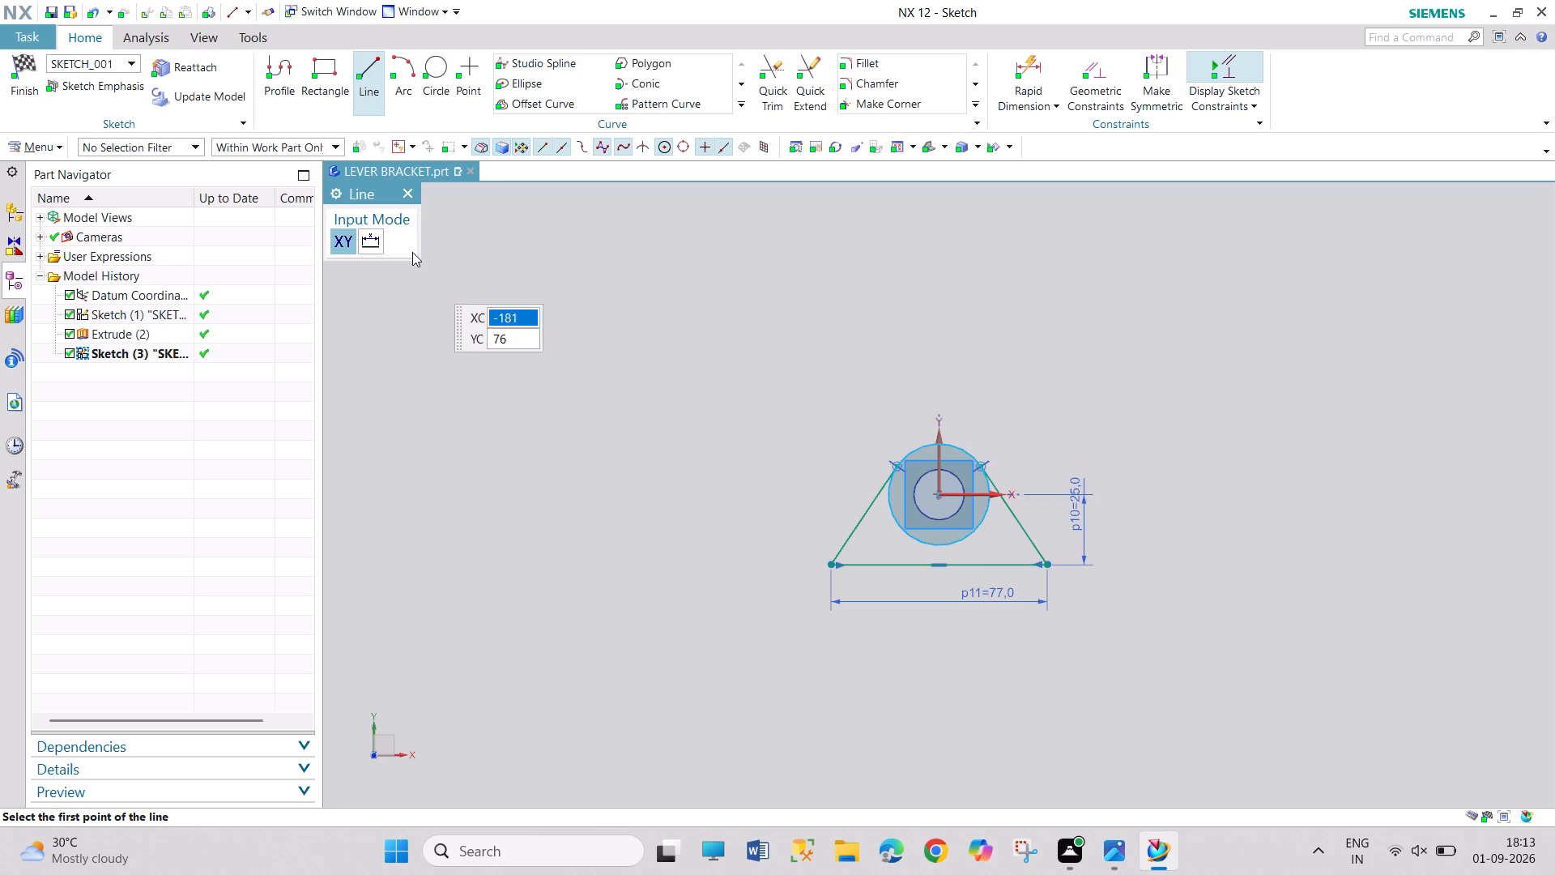
{"action": "left_click", "coordinate": [402, 194]}
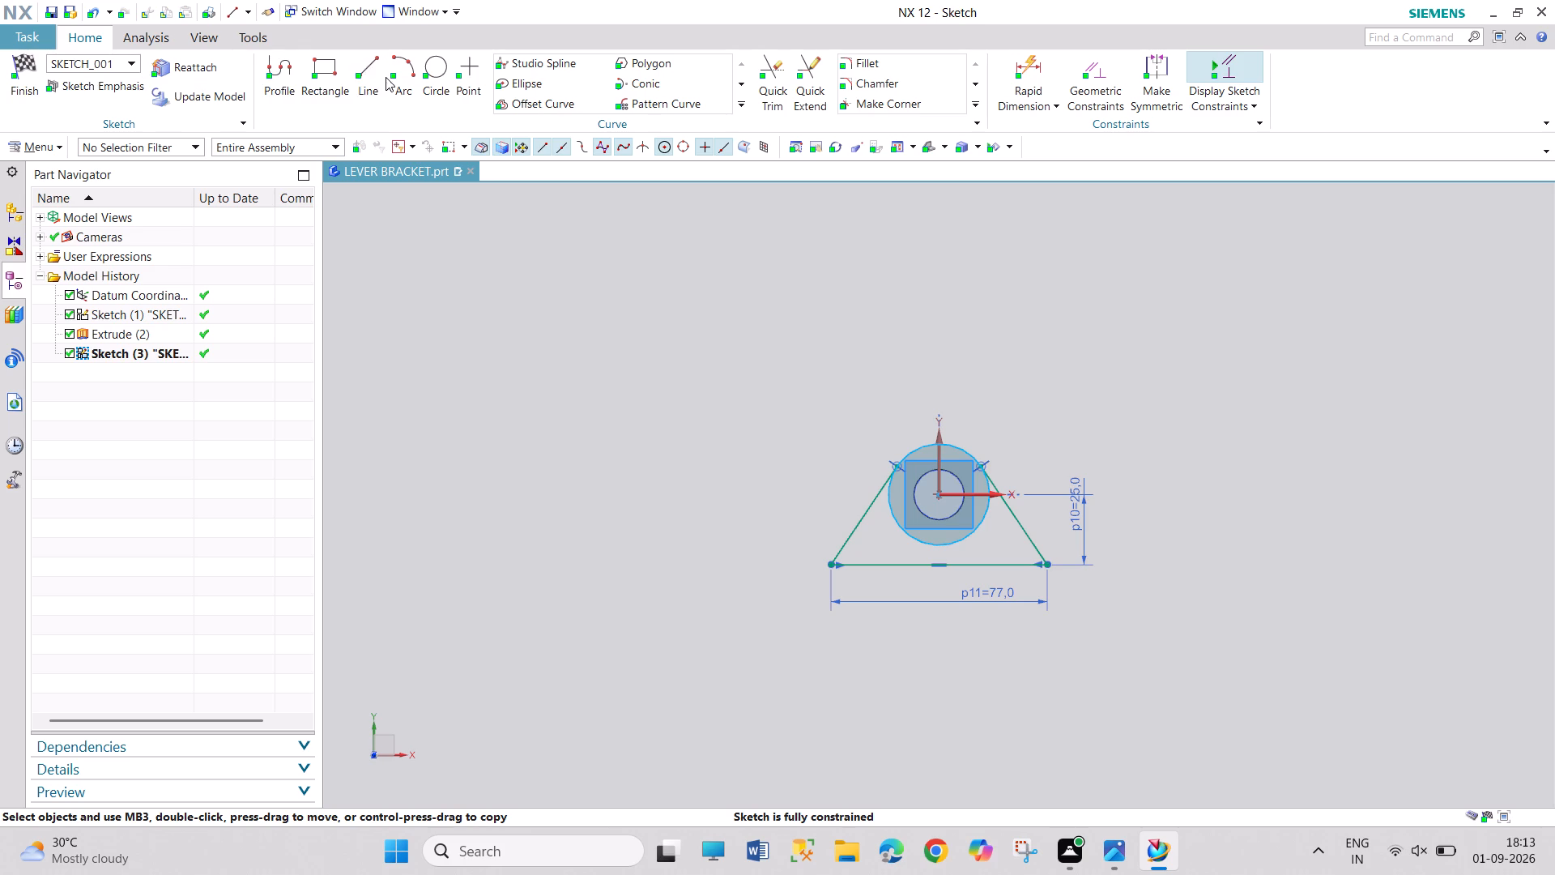
Trim away the projected circle's upper arc between the two tangent lines with Quick Trim and finish the sketch.
{"action": "left_click", "coordinate": [786, 75]}
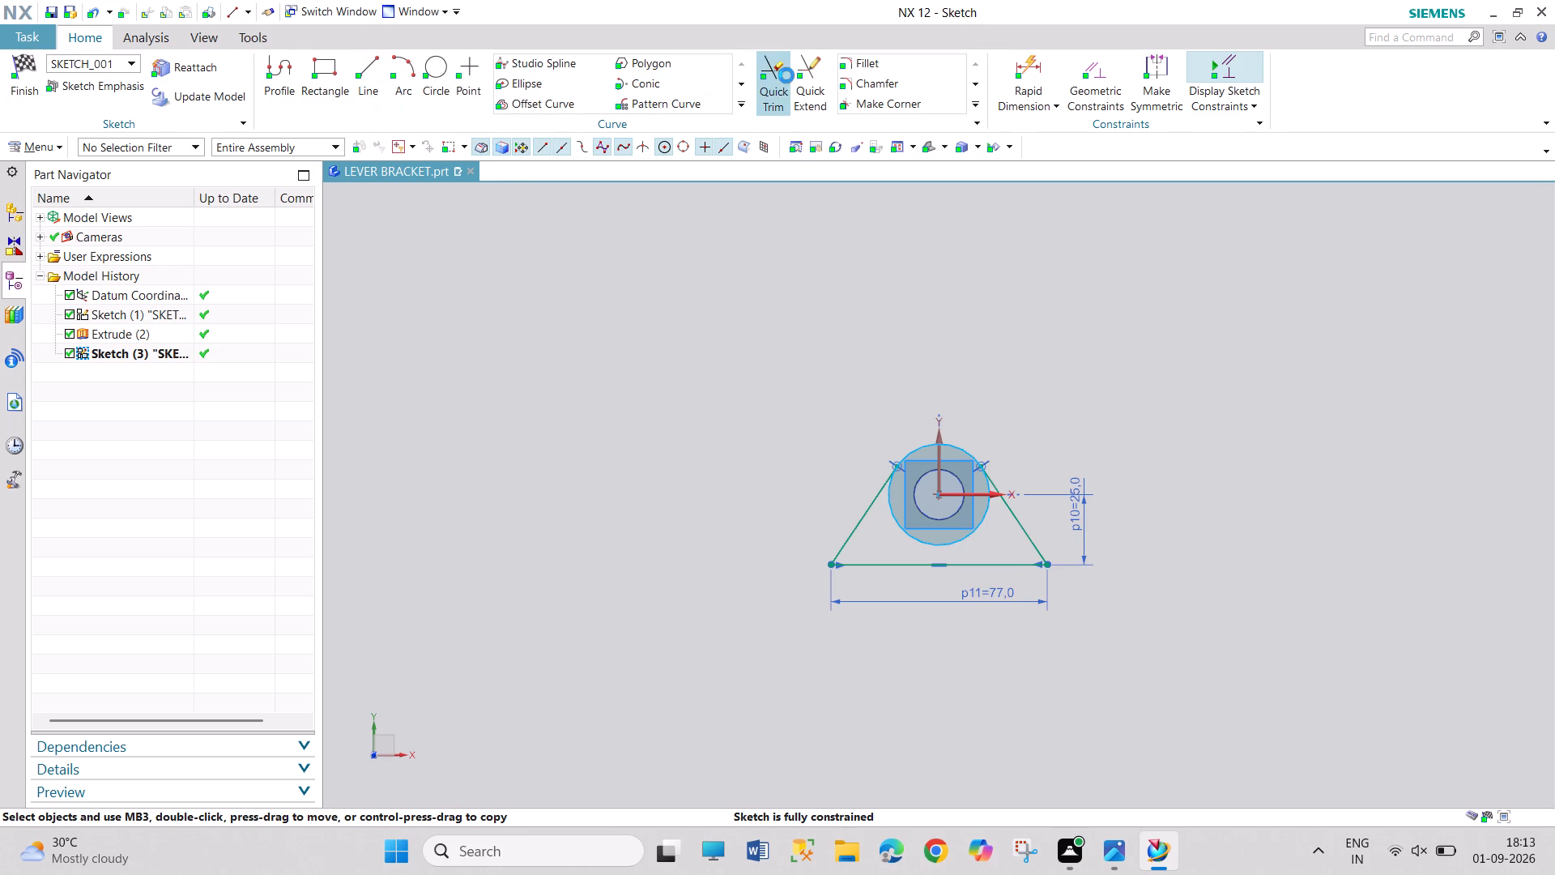
{"action": "left_click", "coordinate": [952, 443]}
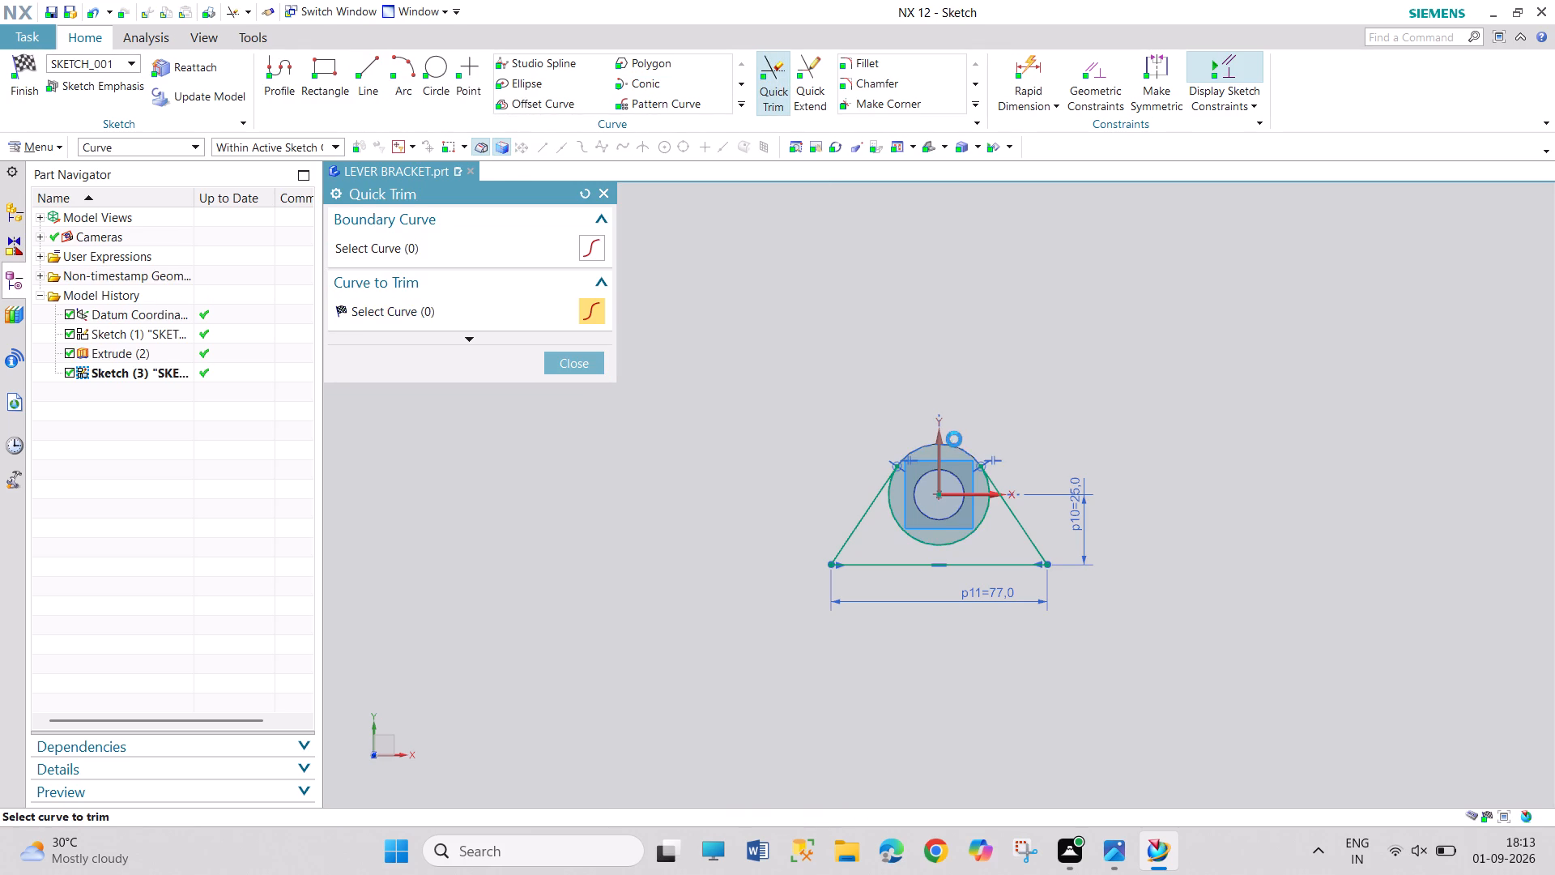
{"action": "left_click", "coordinate": [592, 361]}
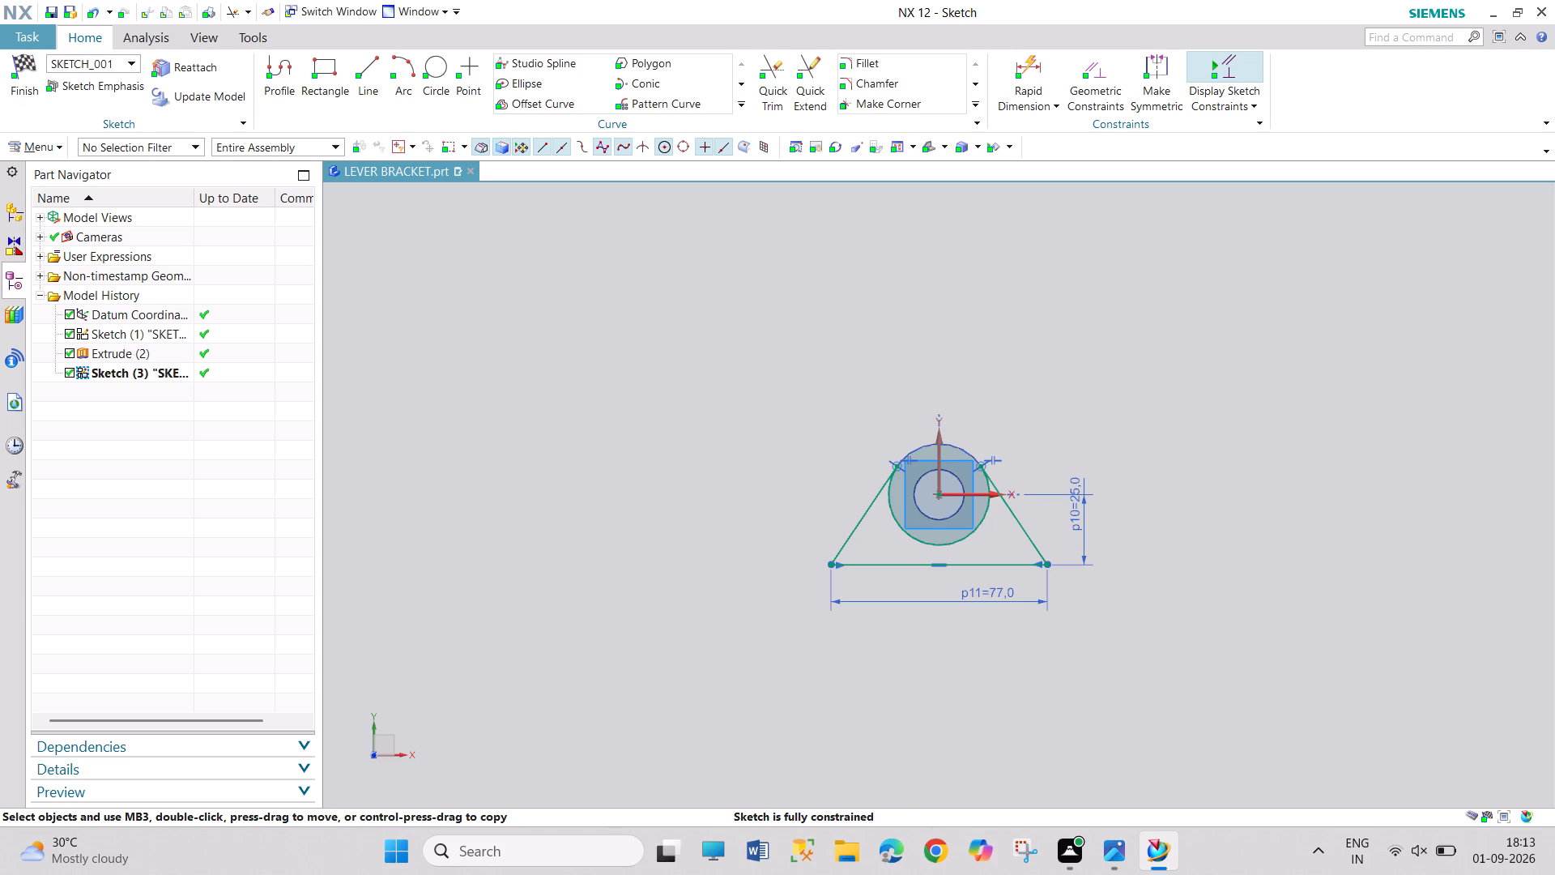
{"action": "left_click", "coordinate": [18, 98]}
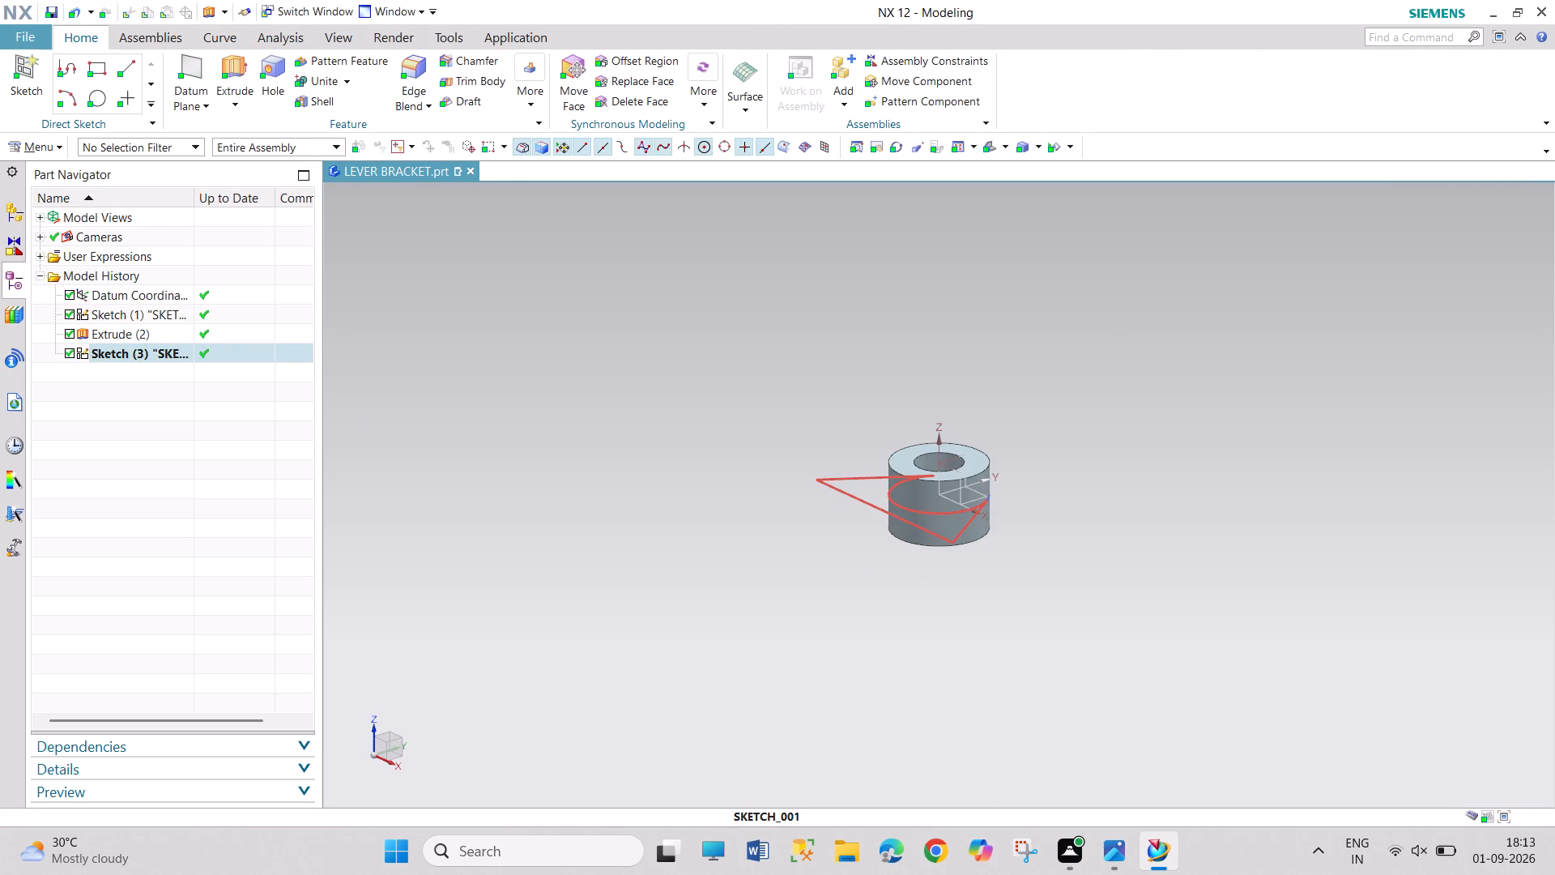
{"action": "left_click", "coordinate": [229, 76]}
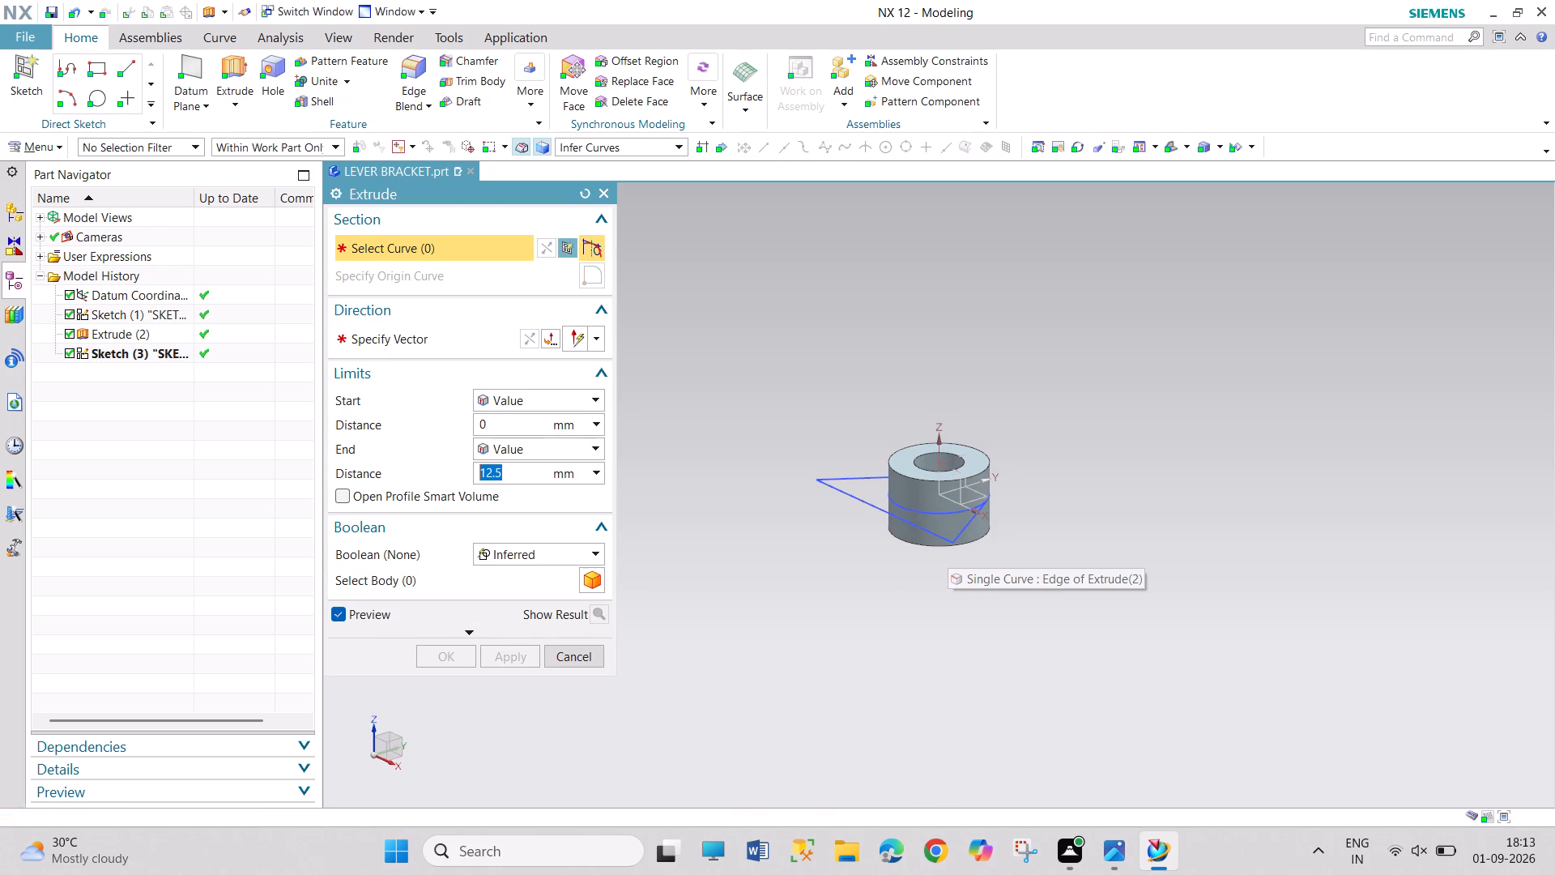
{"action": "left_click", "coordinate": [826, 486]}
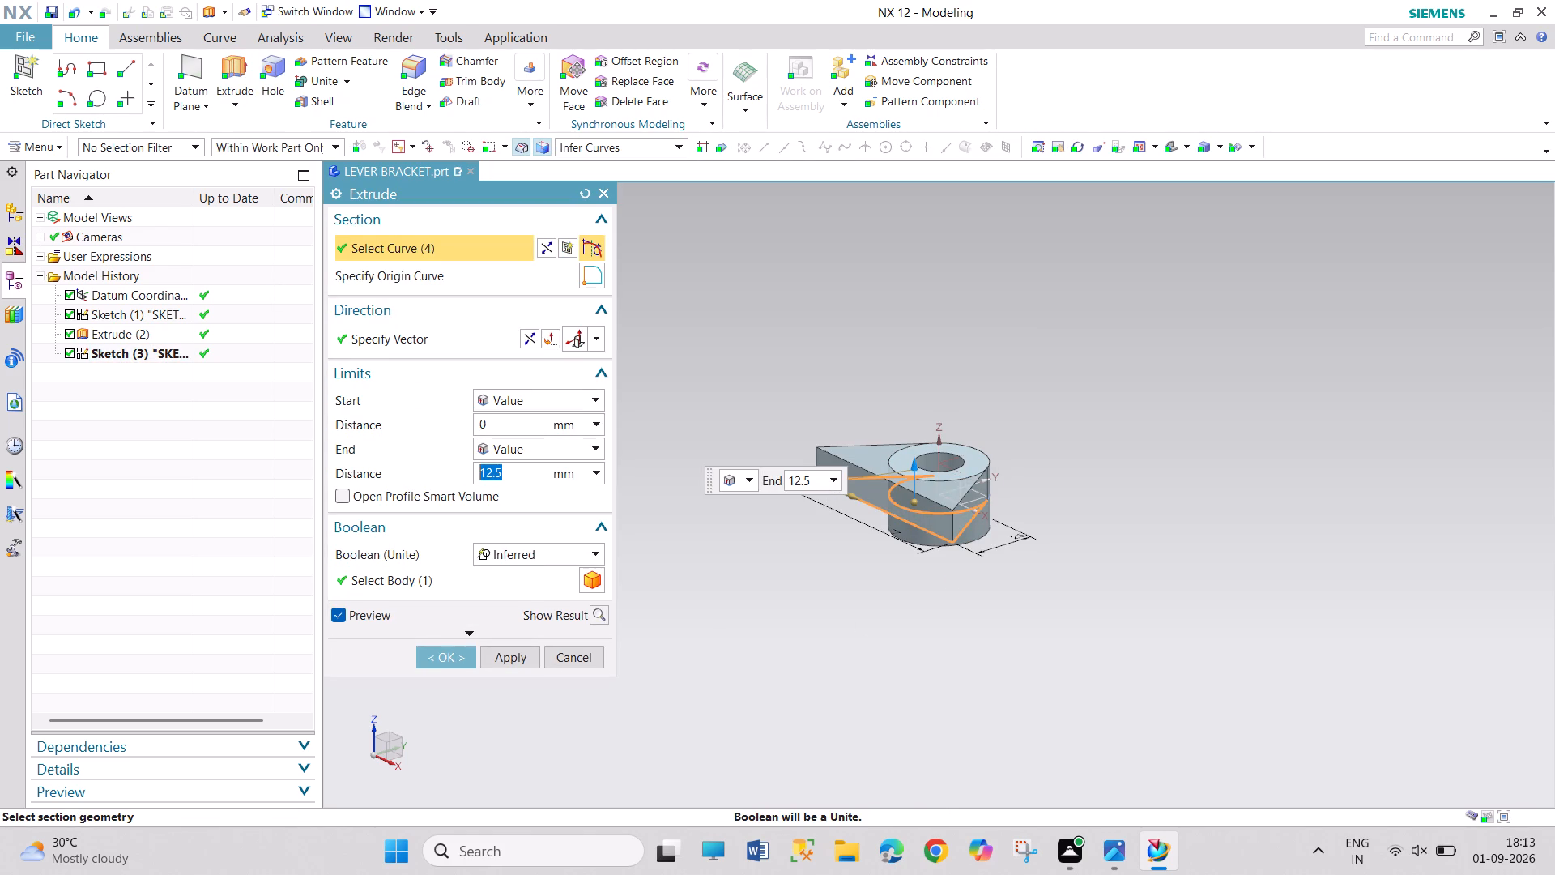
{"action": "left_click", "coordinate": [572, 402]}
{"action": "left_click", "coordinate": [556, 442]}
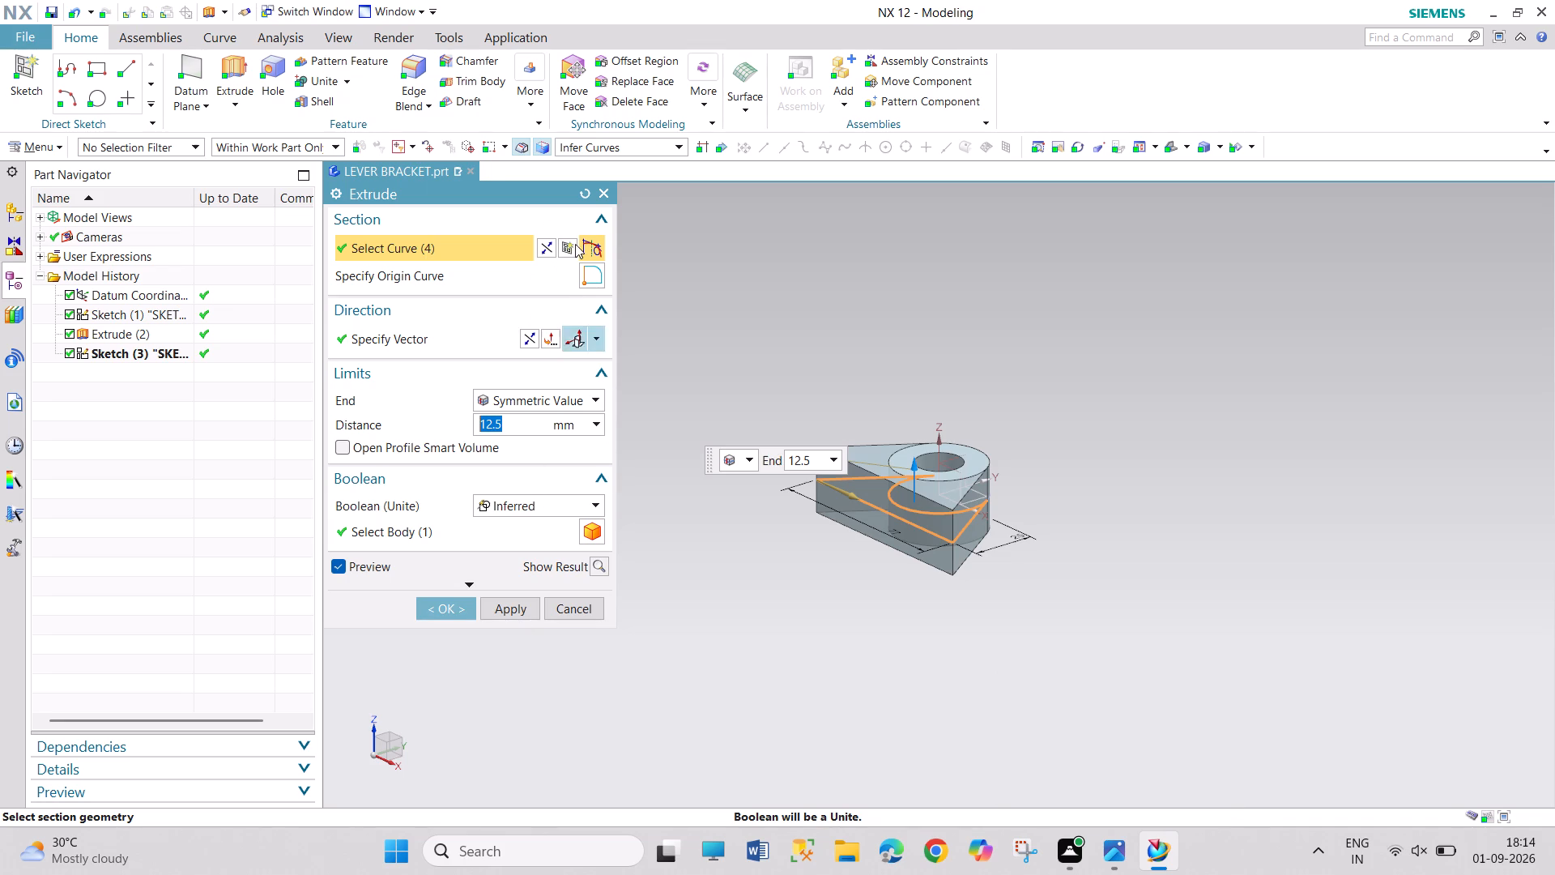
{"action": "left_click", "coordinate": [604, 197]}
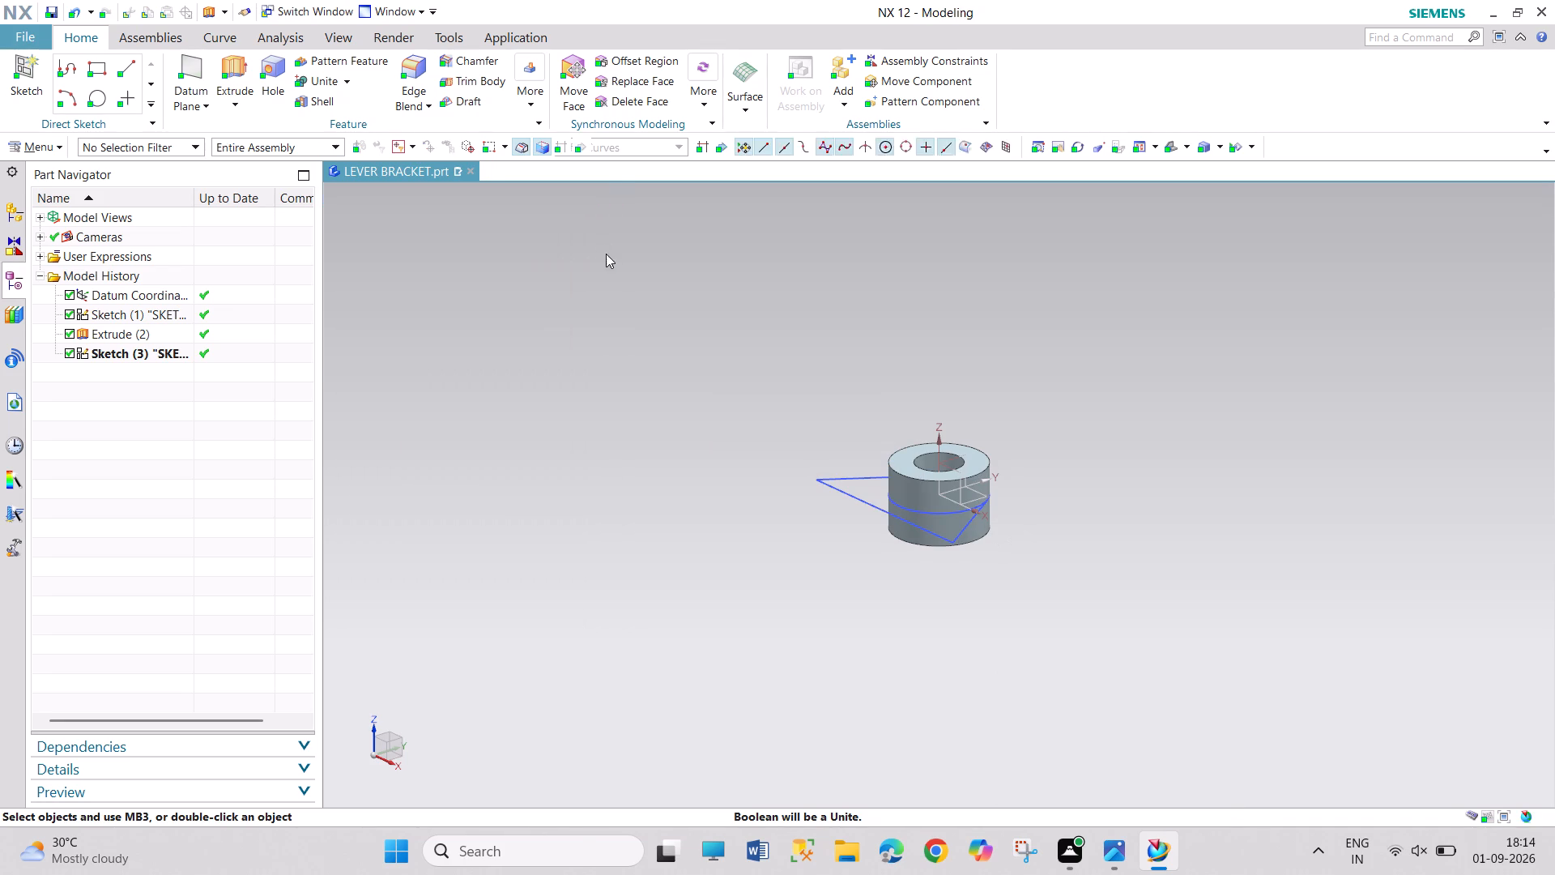
Edit the boss extrusion, setting its symmetric distance to 8 mm.
{"action": "right_click", "coordinate": [158, 312]}
{"action": "right_click", "coordinate": [134, 335]}
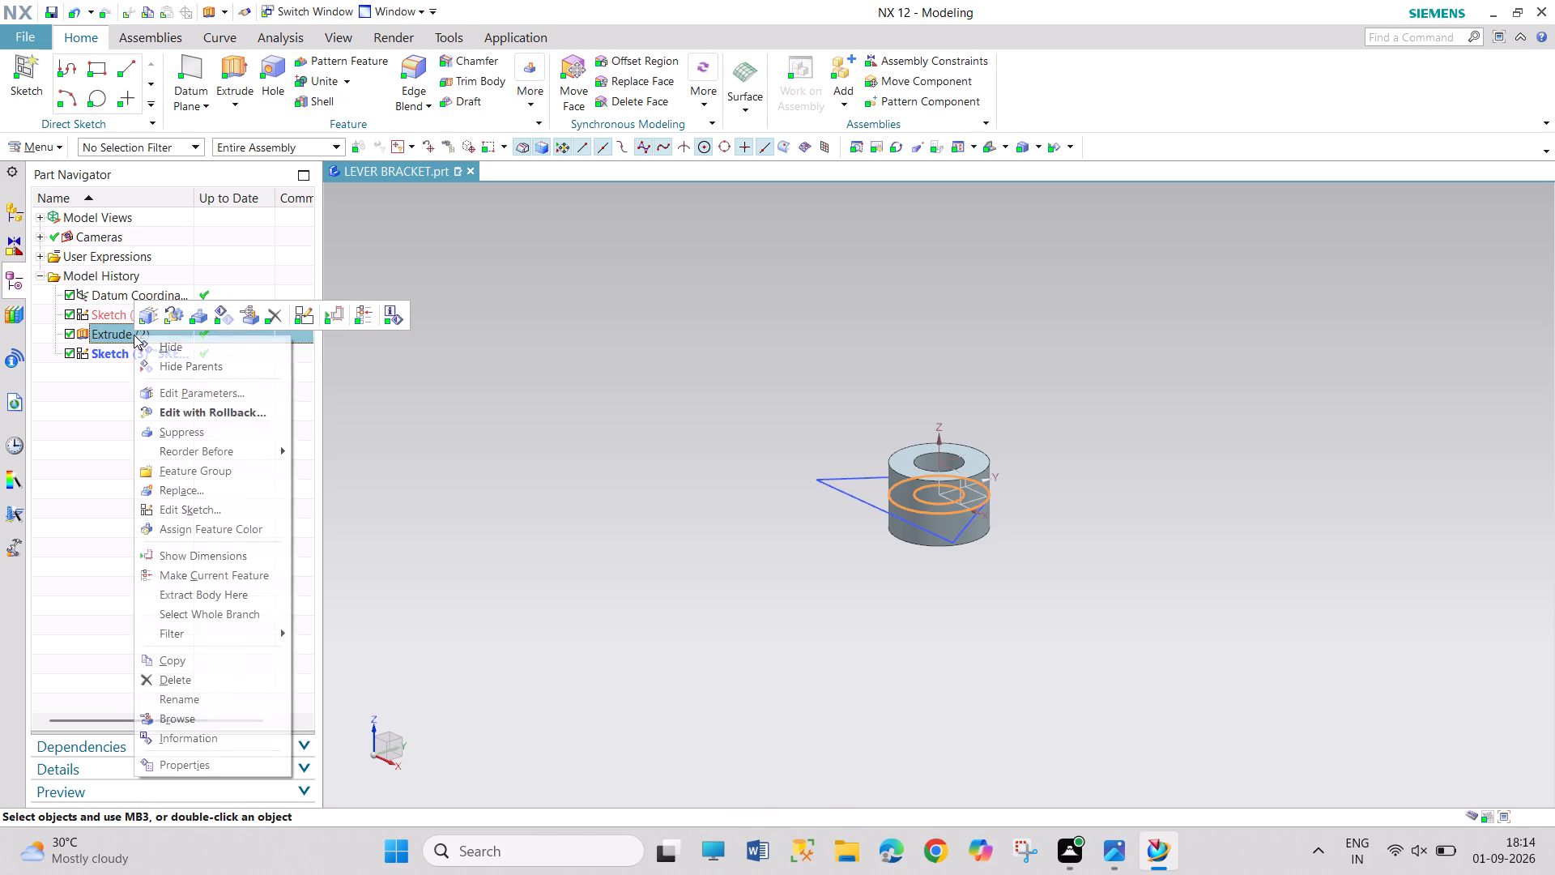
{"action": "left_click", "coordinate": [164, 409]}
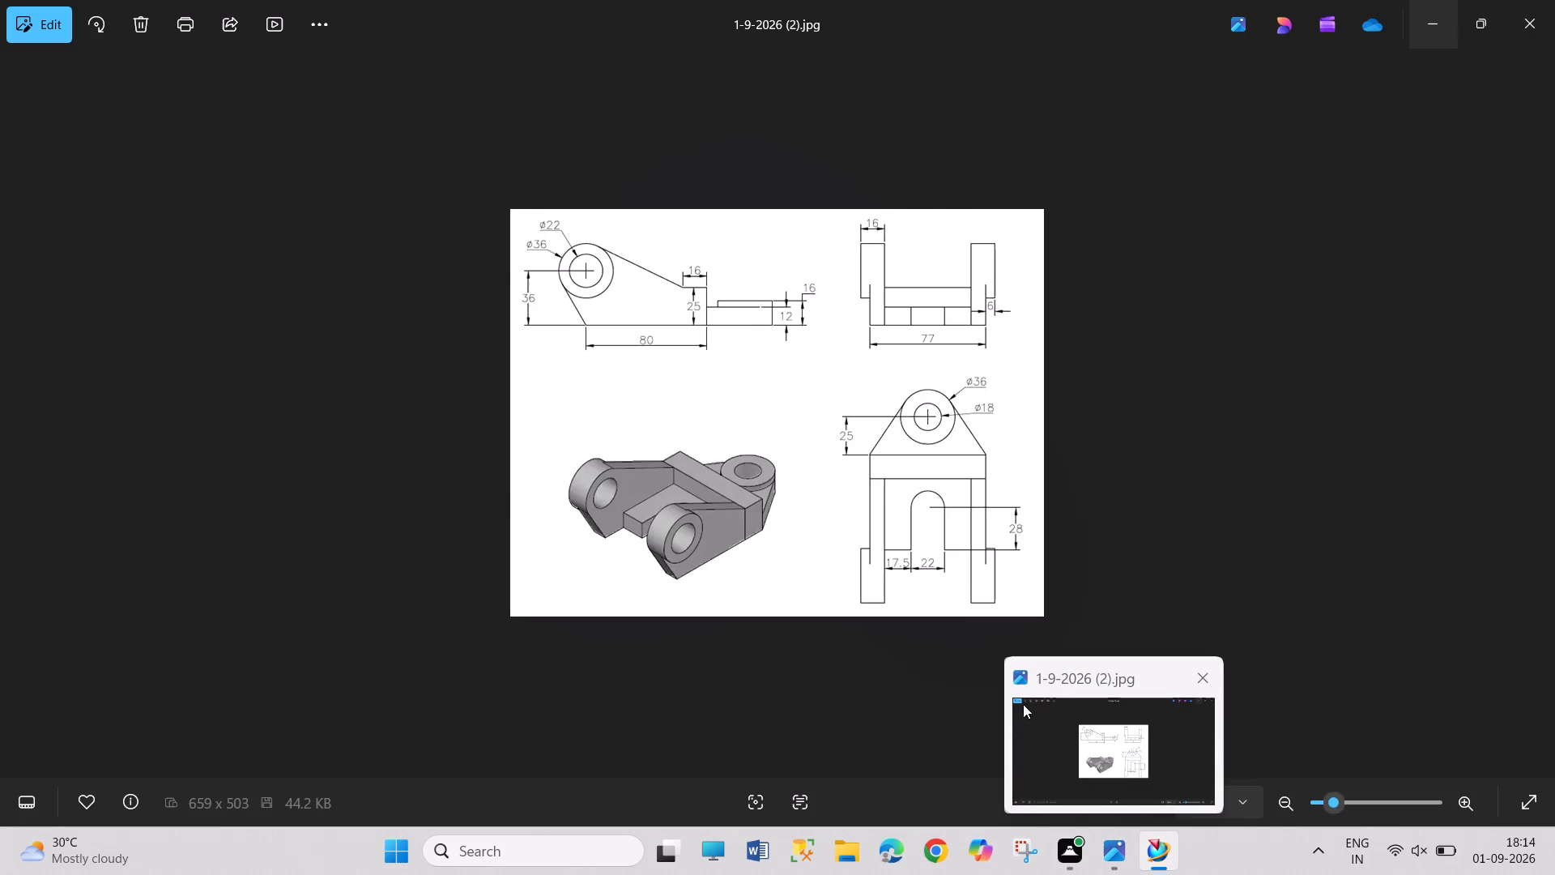
{"action": "key", "text": "8"}
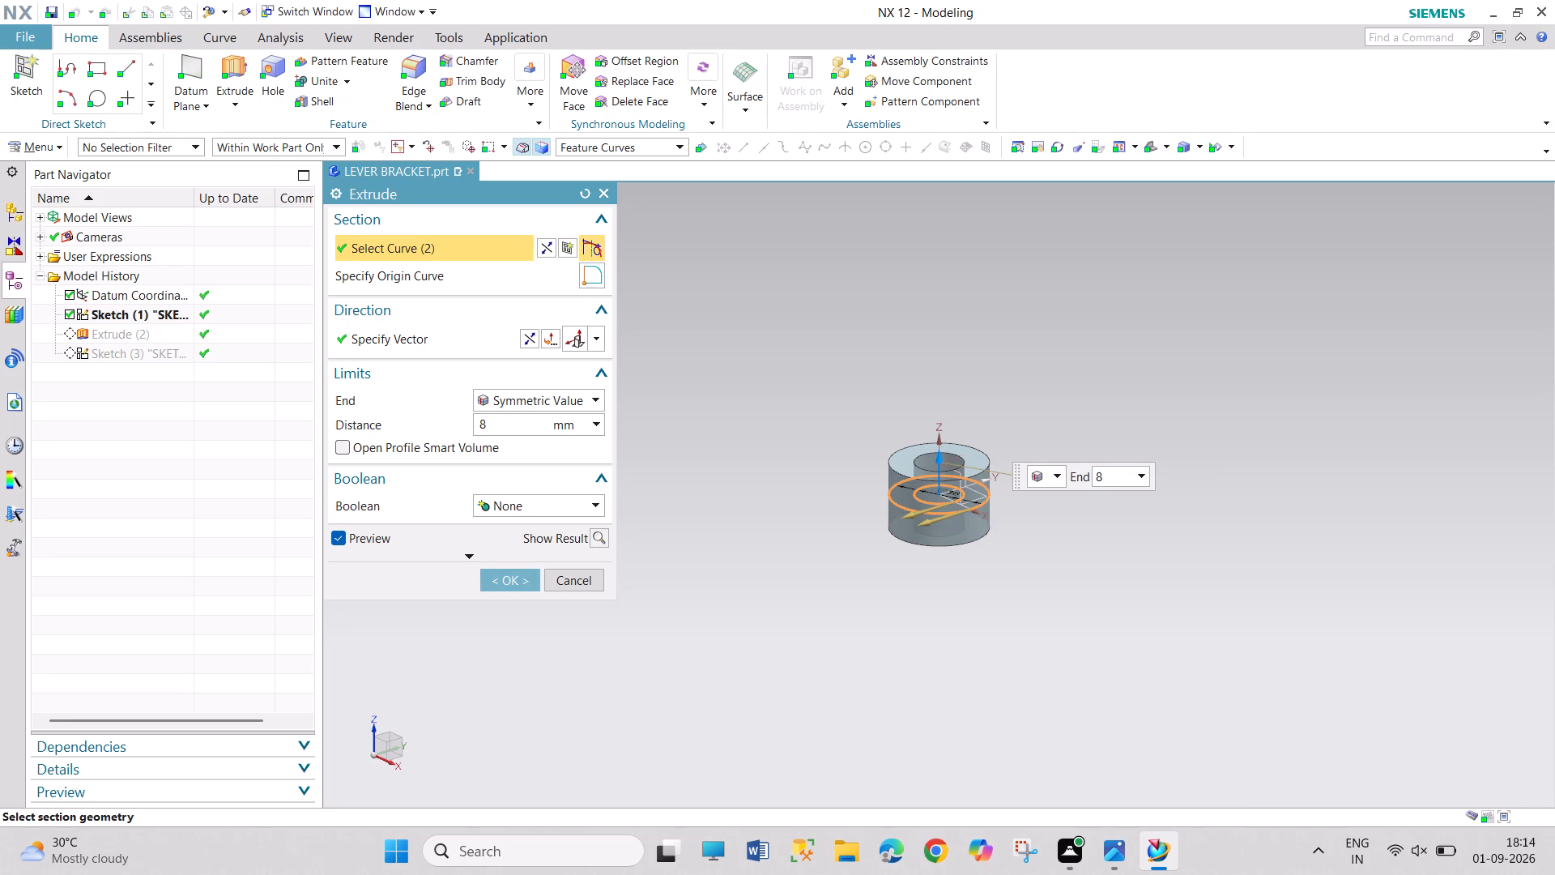
{"action": "key", "text": "Return"}
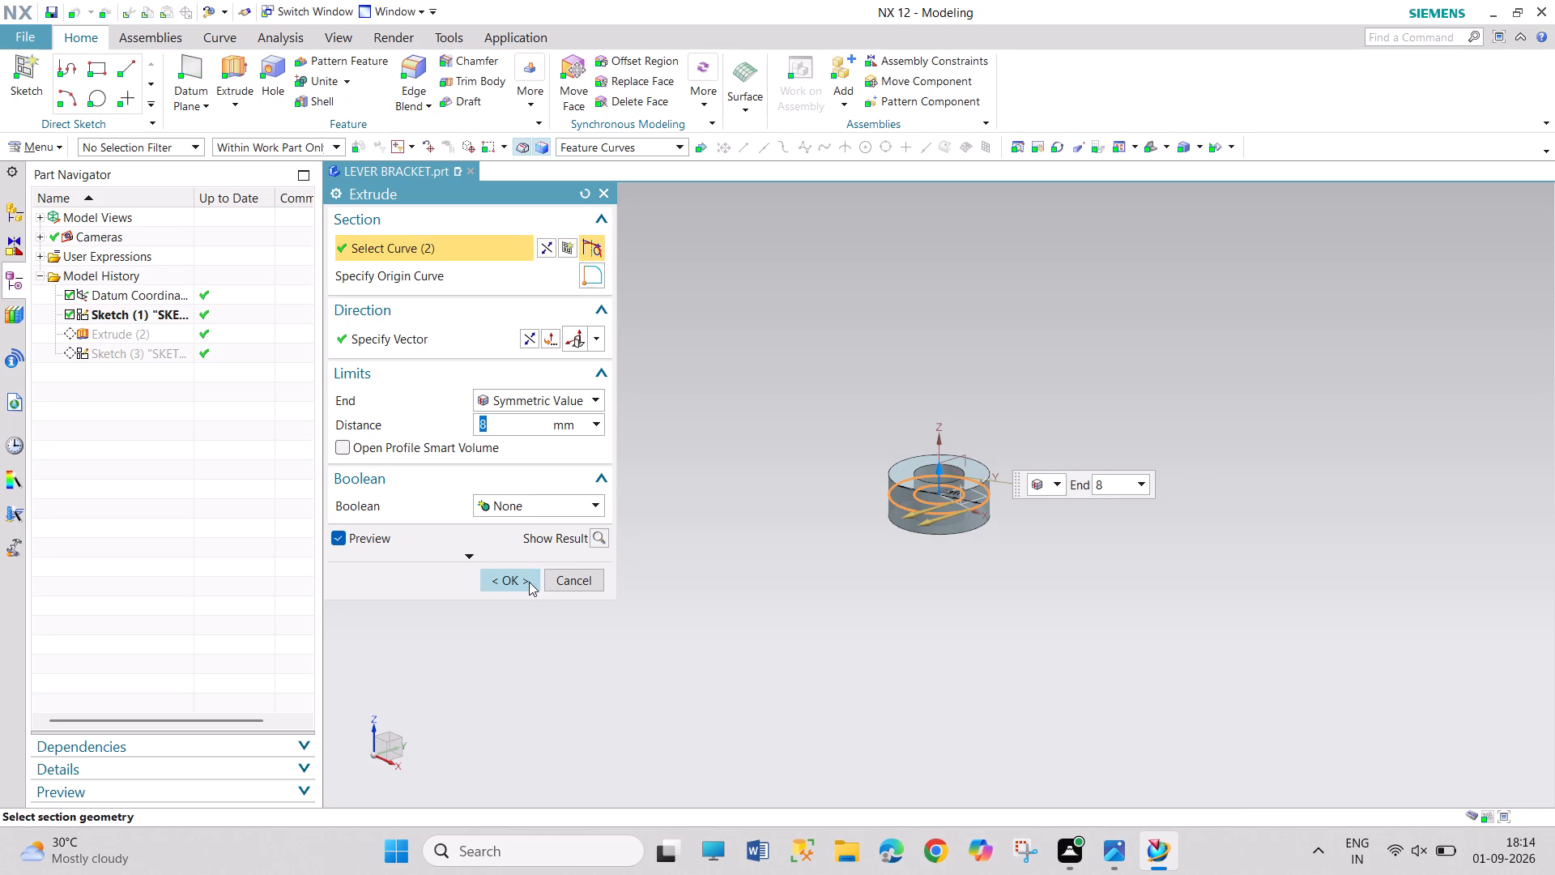
{"action": "left_click", "coordinate": [529, 582]}
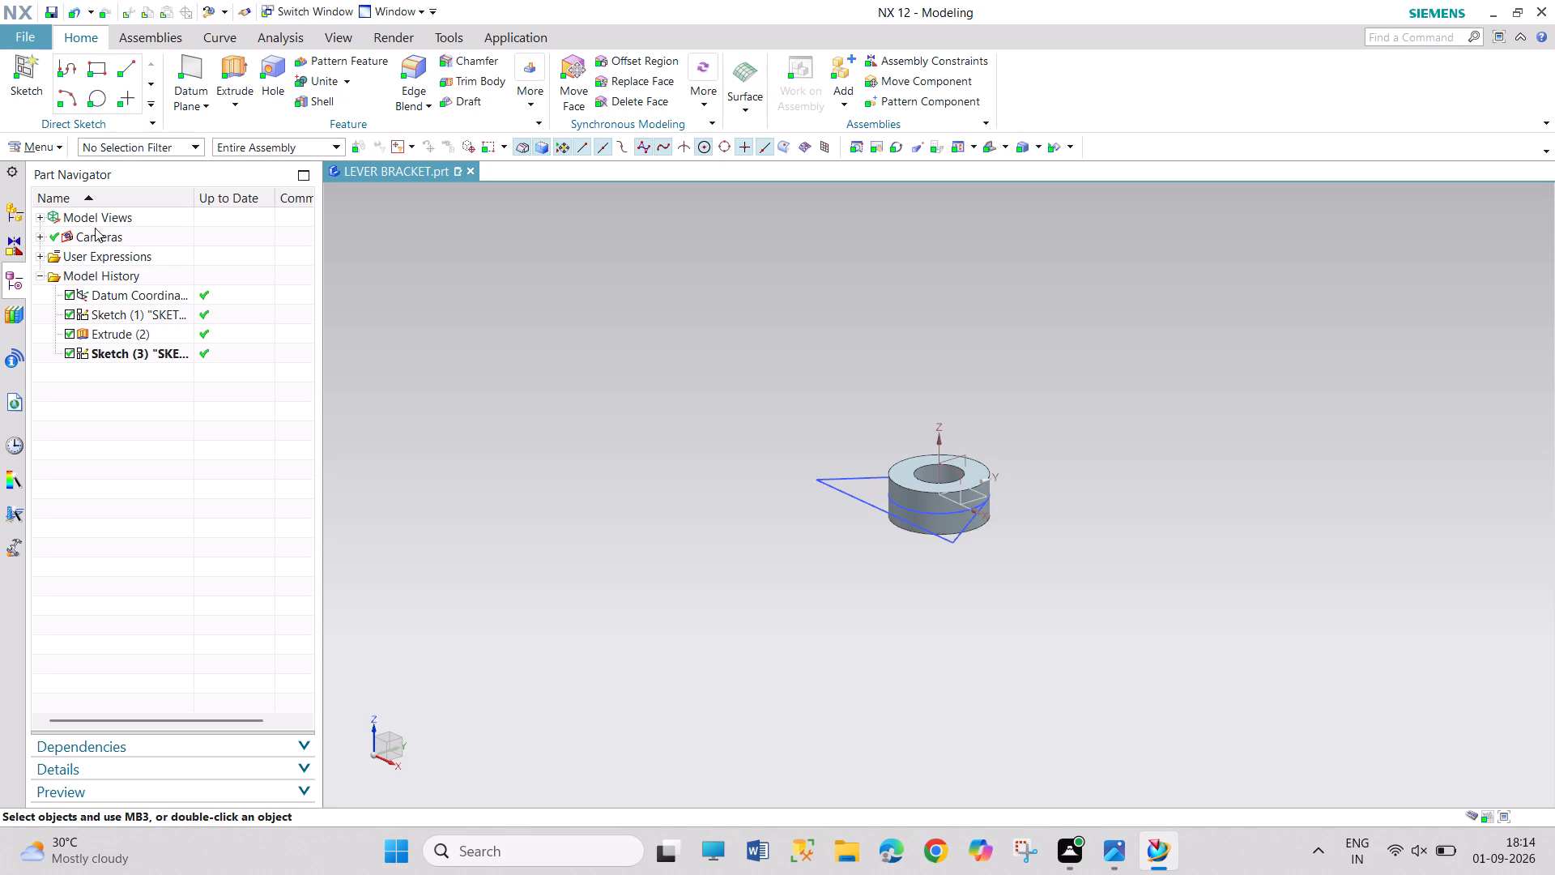
Extrude the tapered web profile in the reversed direction with a start distance of -8 mm and an end distance of 12.5 mm.
{"action": "left_click", "coordinate": [214, 64]}
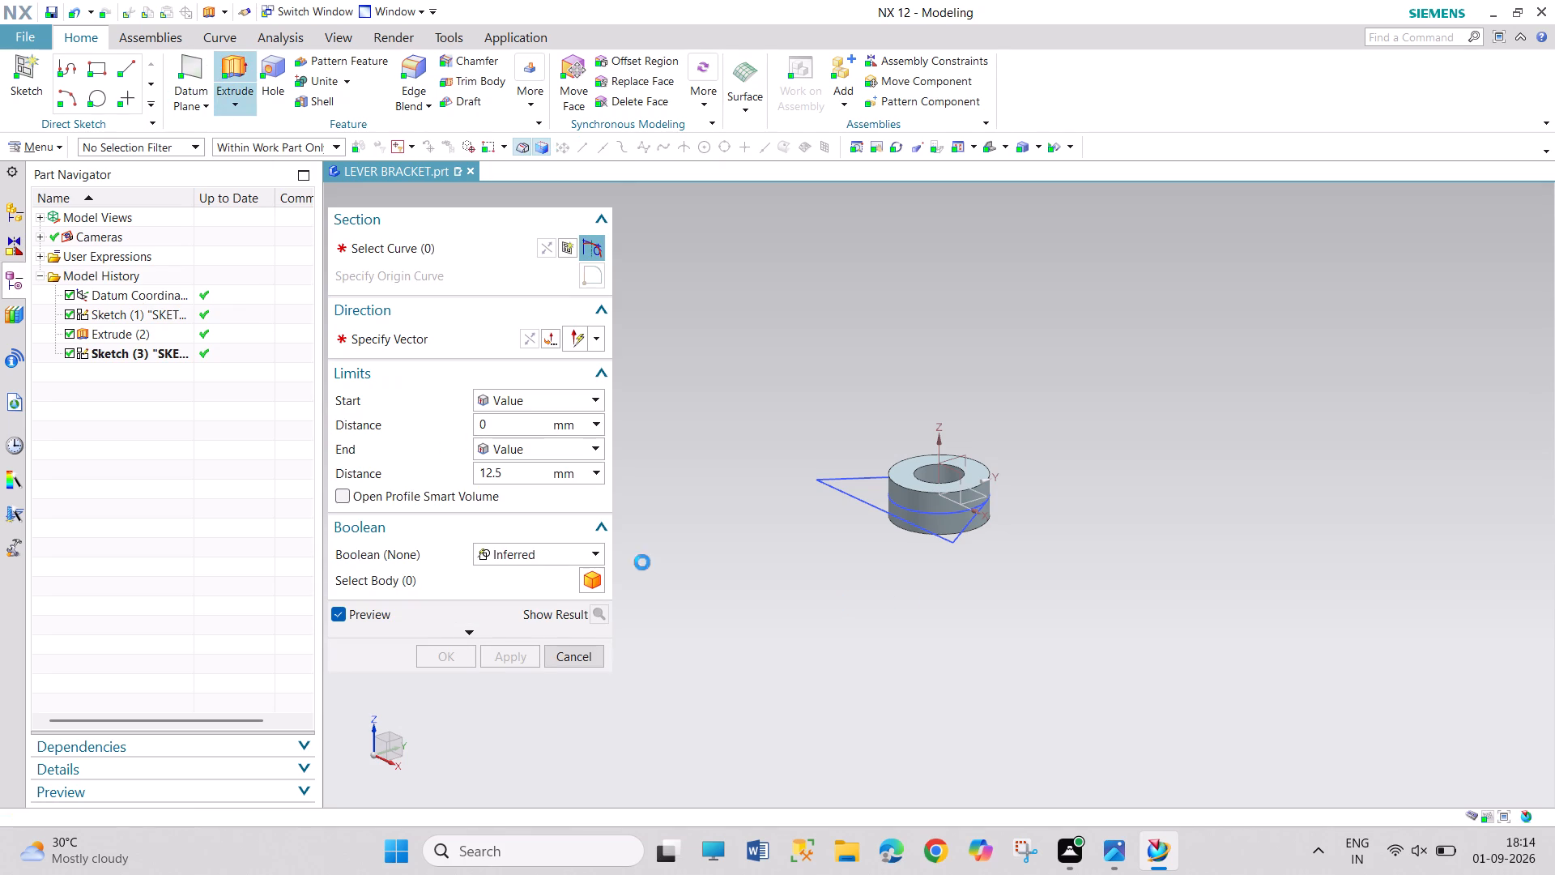
{"action": "left_click", "coordinate": [954, 541]}
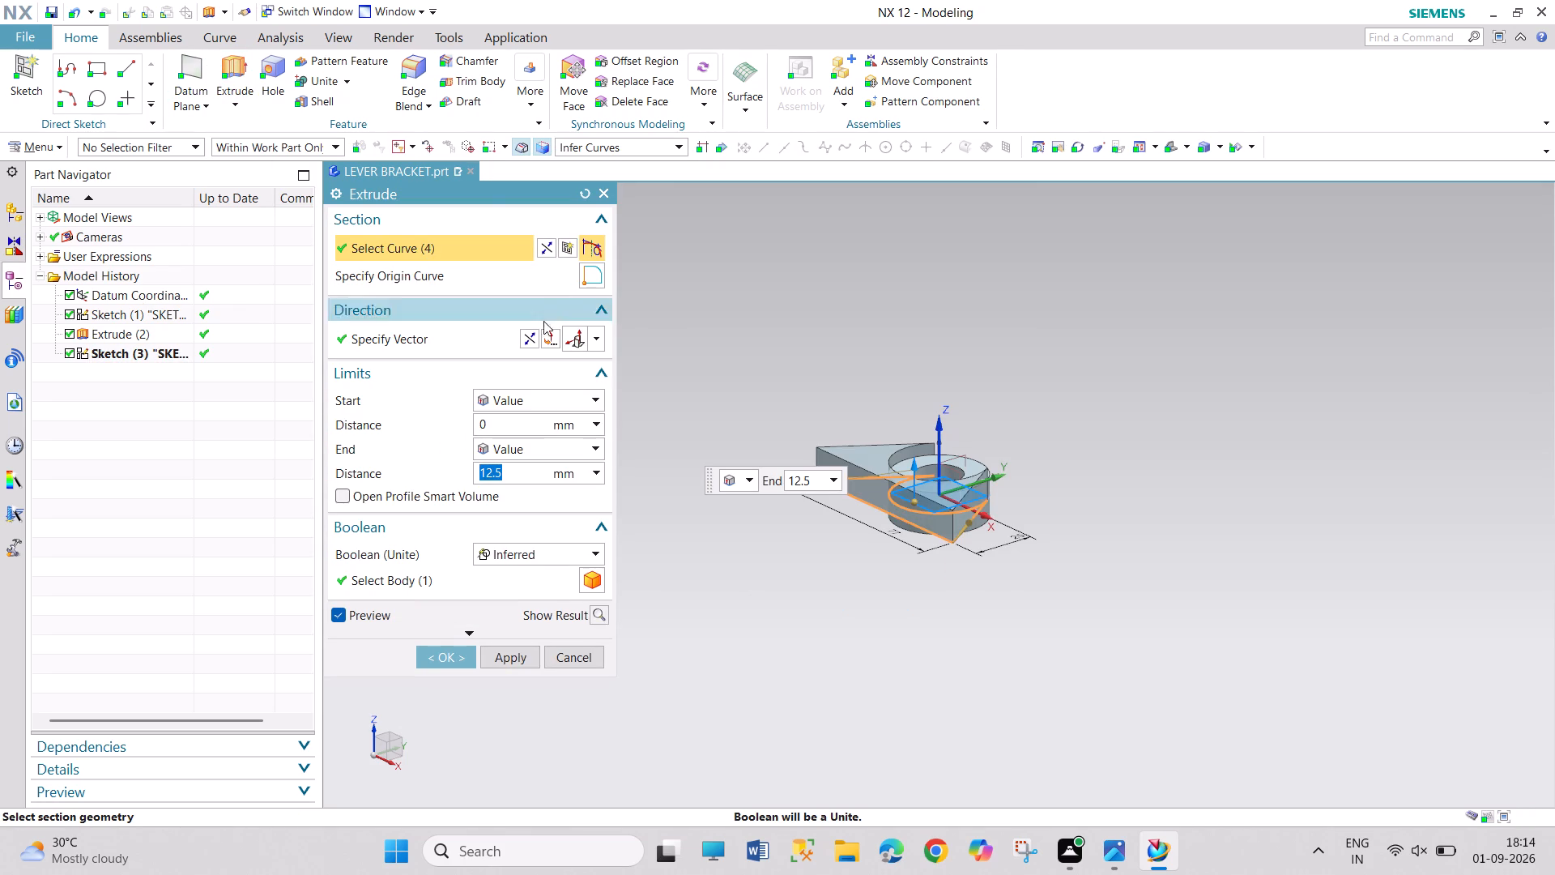
{"action": "left_click", "coordinate": [525, 342]}
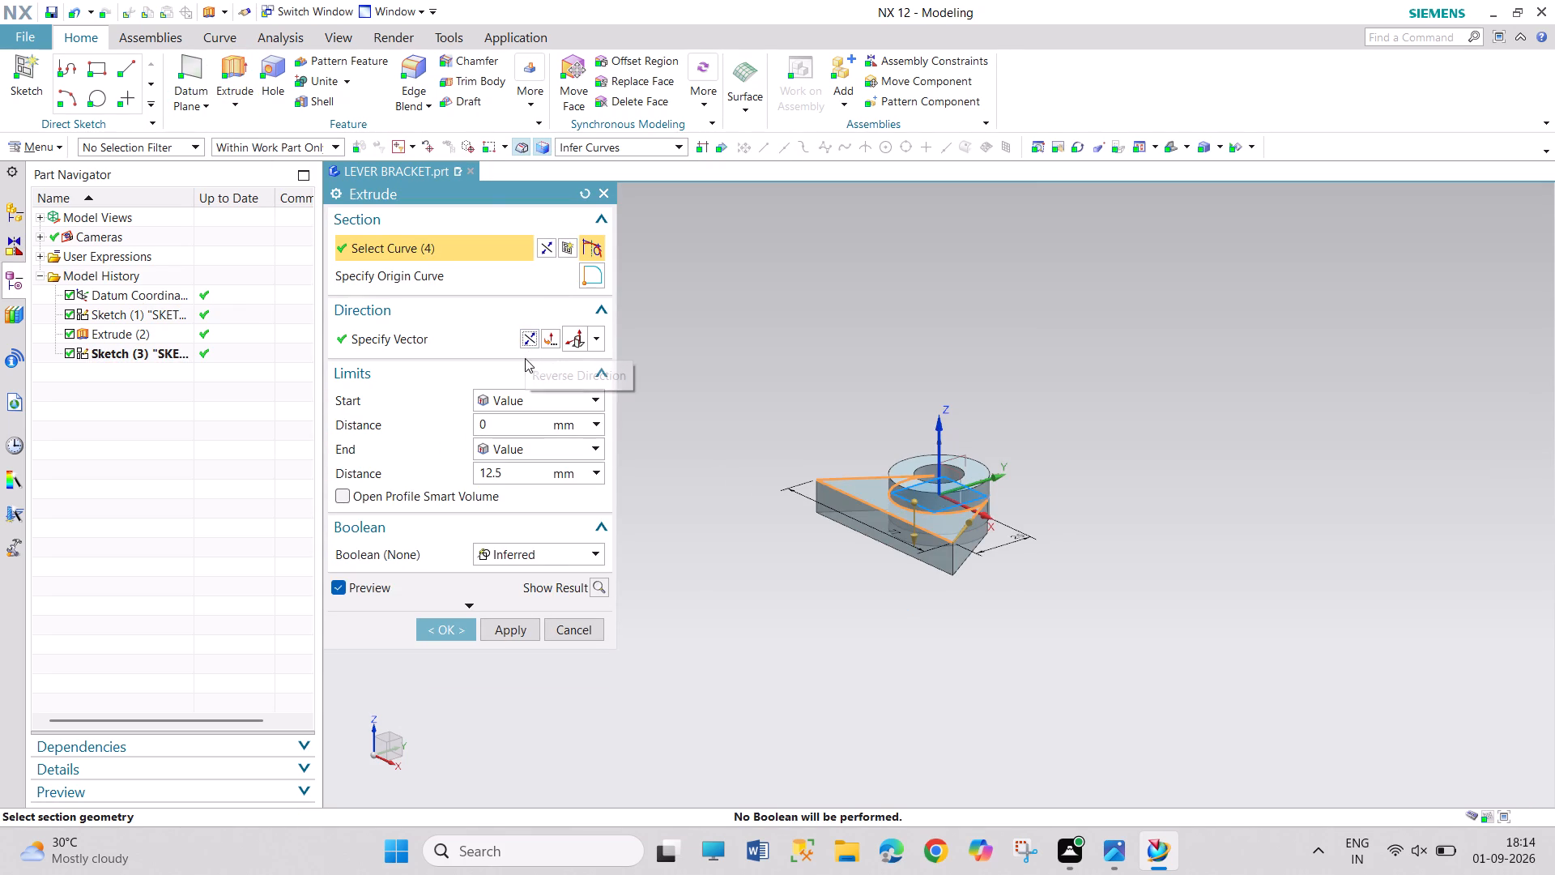
{"action": "double_click", "coordinate": [530, 476]}
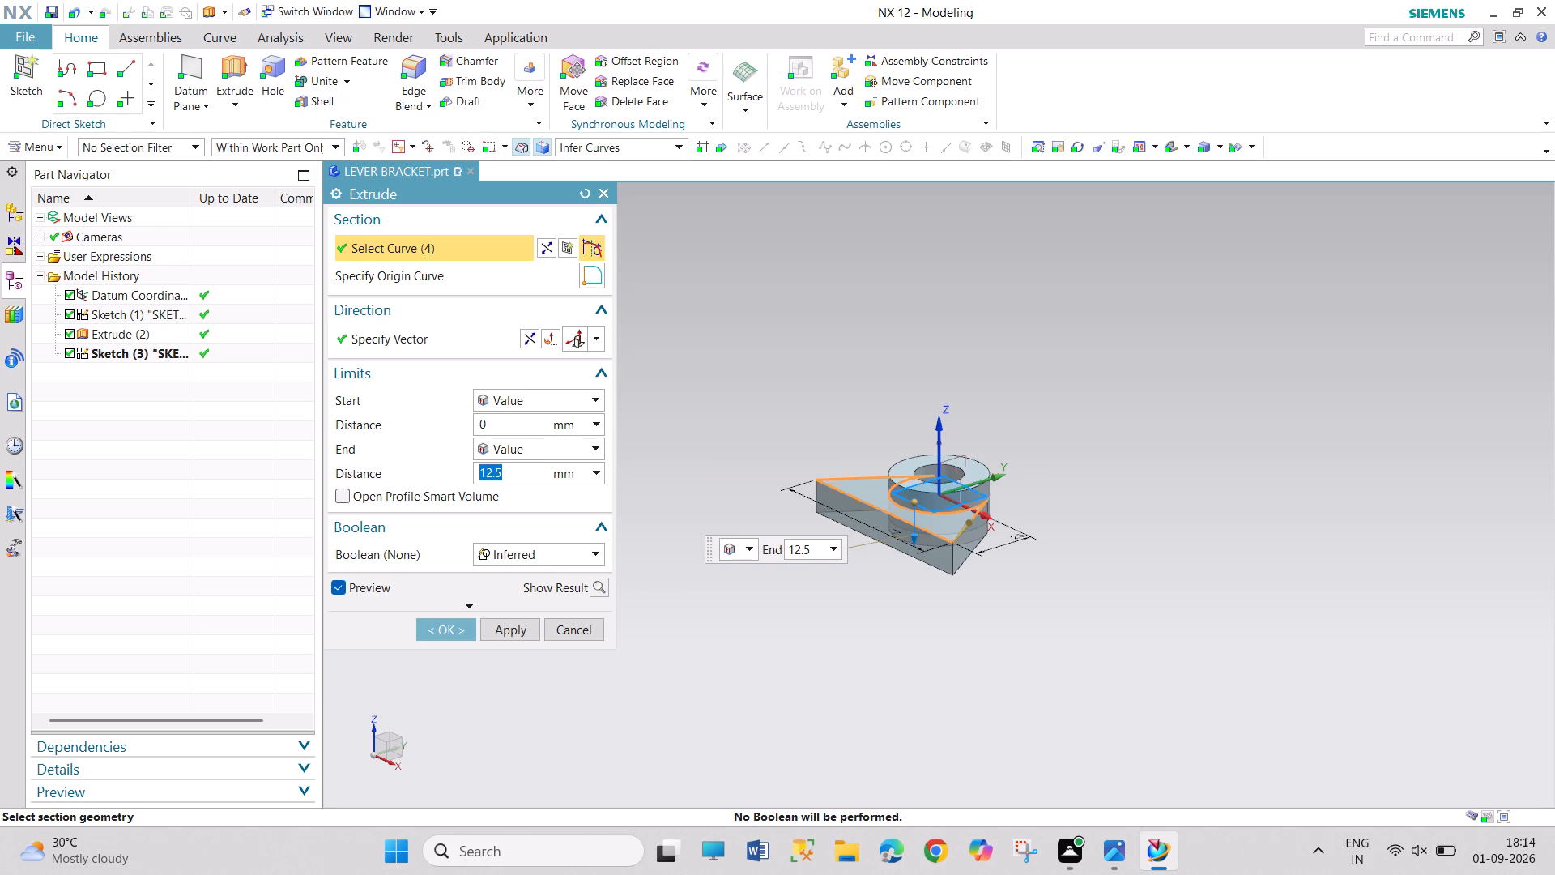
{"action": "double_click", "coordinate": [521, 422]}
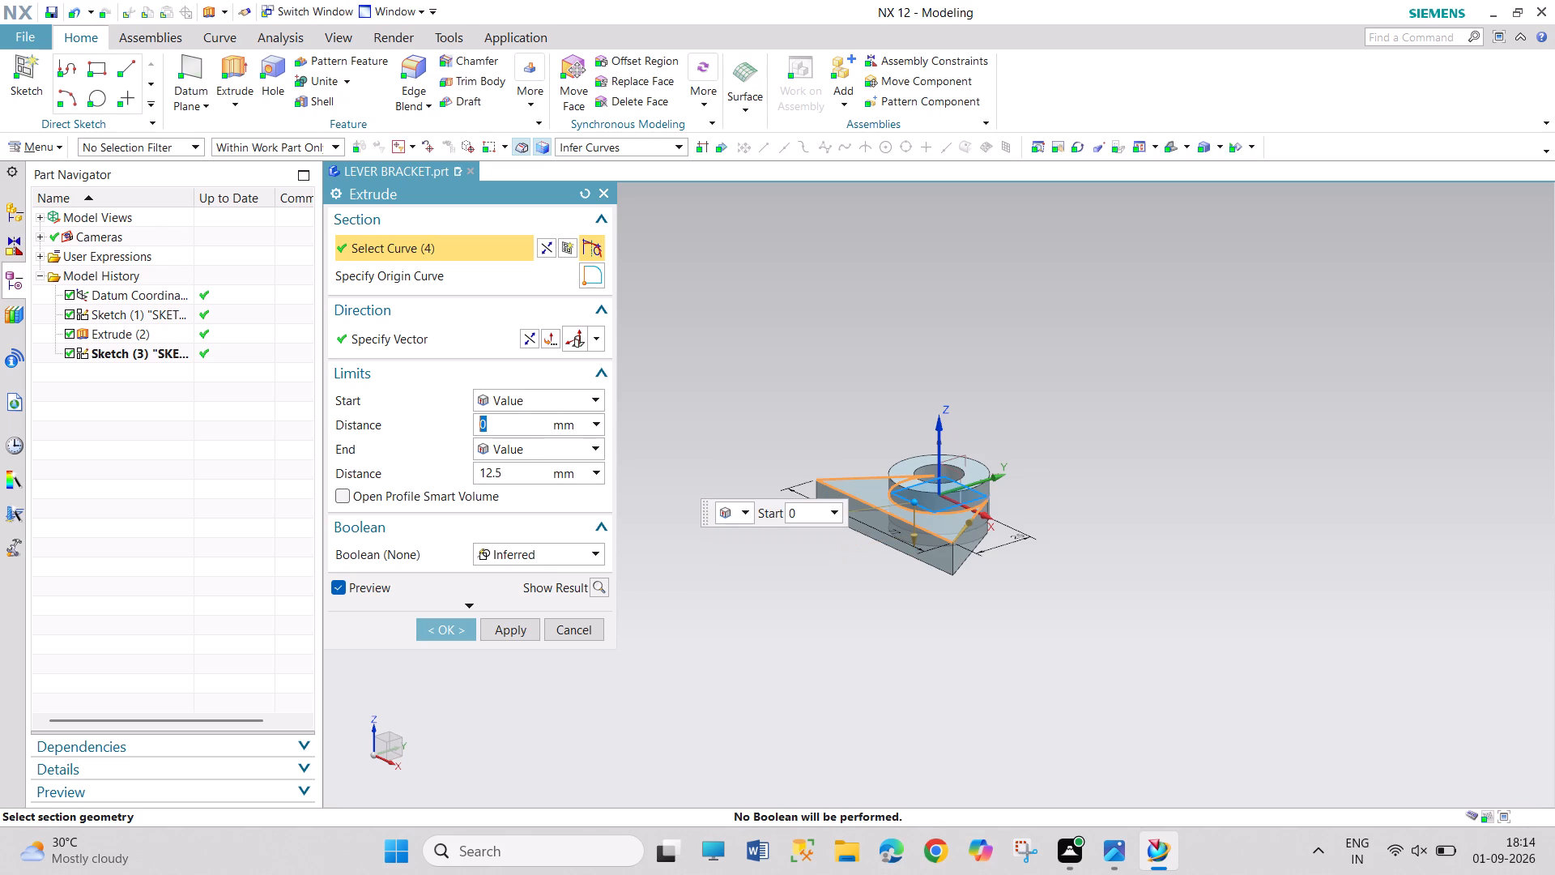
{"action": "key", "text": "minus"}
{"action": "key", "text": "8"}
{"action": "double_click", "coordinate": [521, 472]}
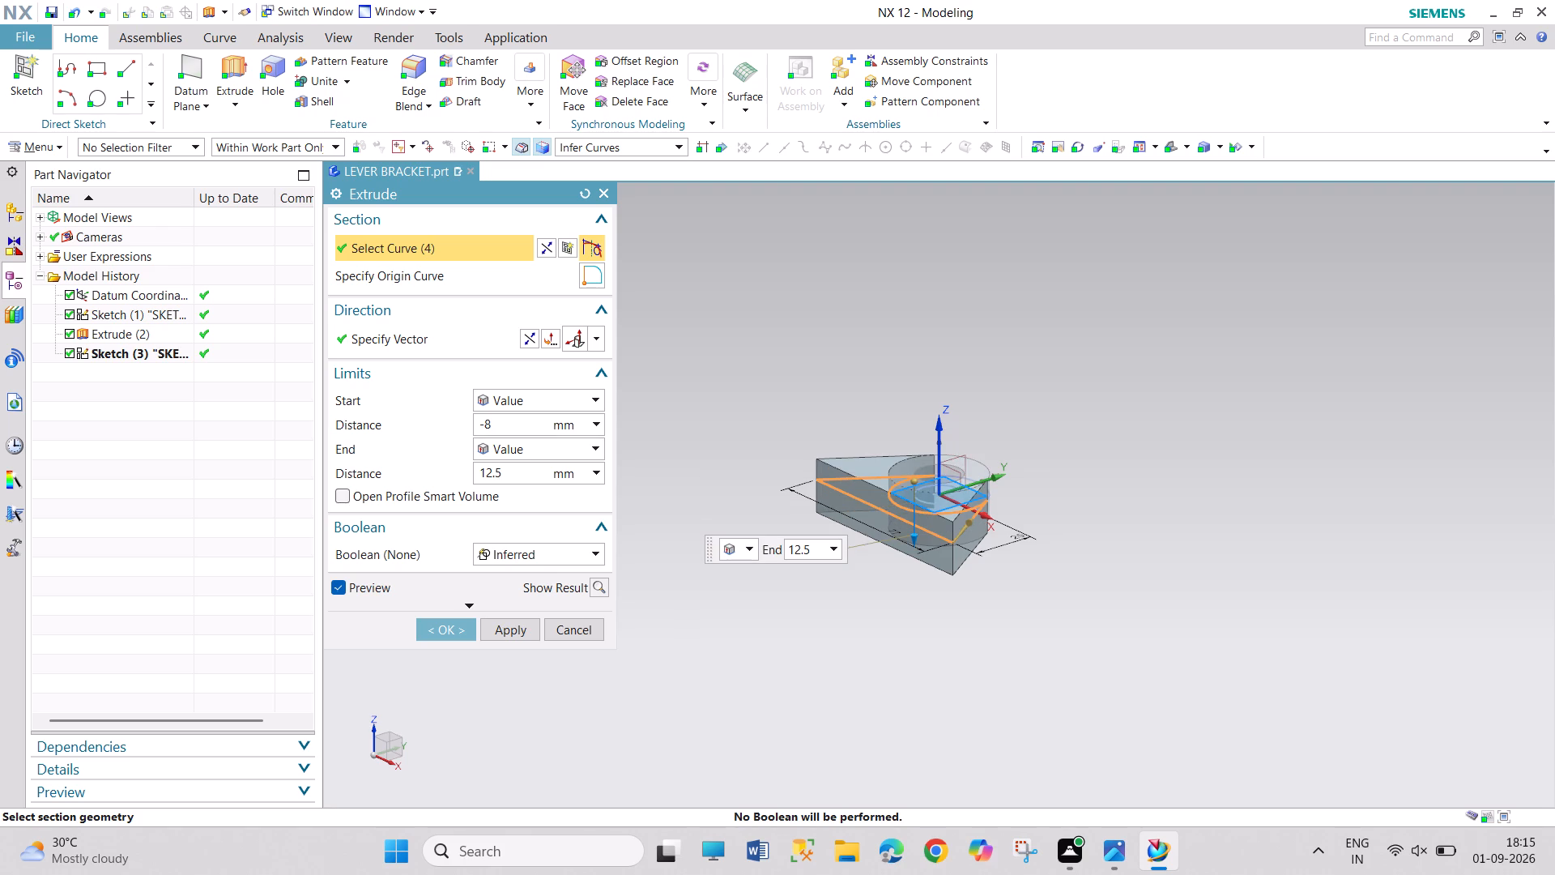
{"action": "middle_click_drag", "start_coordinate": [1030, 664], "coordinate": [939, 639]}
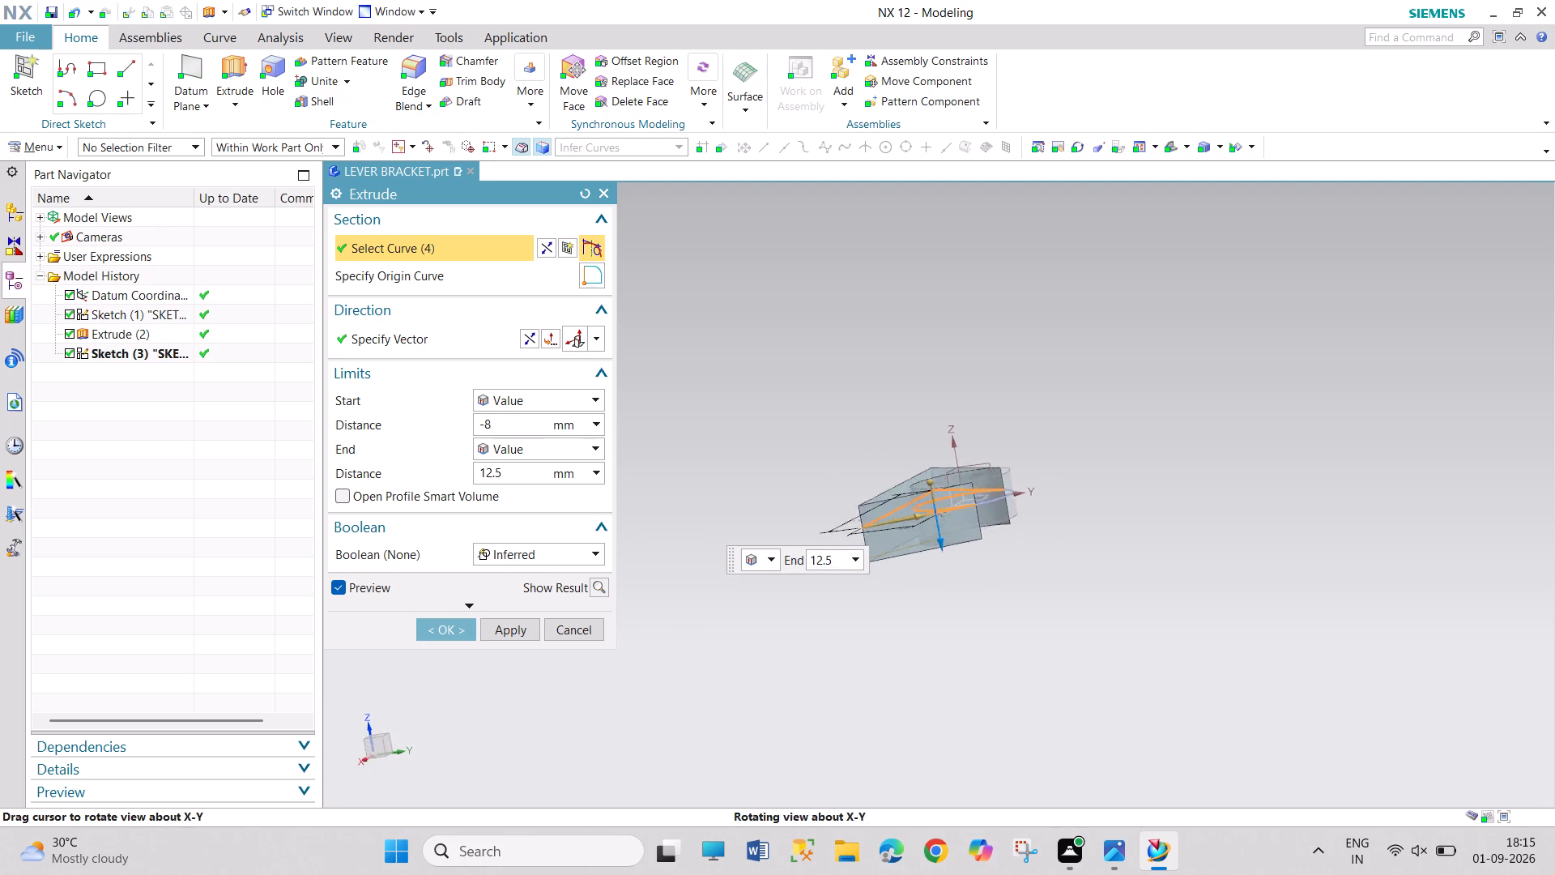
{"action": "middle_click_drag", "start_coordinate": [939, 639], "coordinate": [916, 647]}
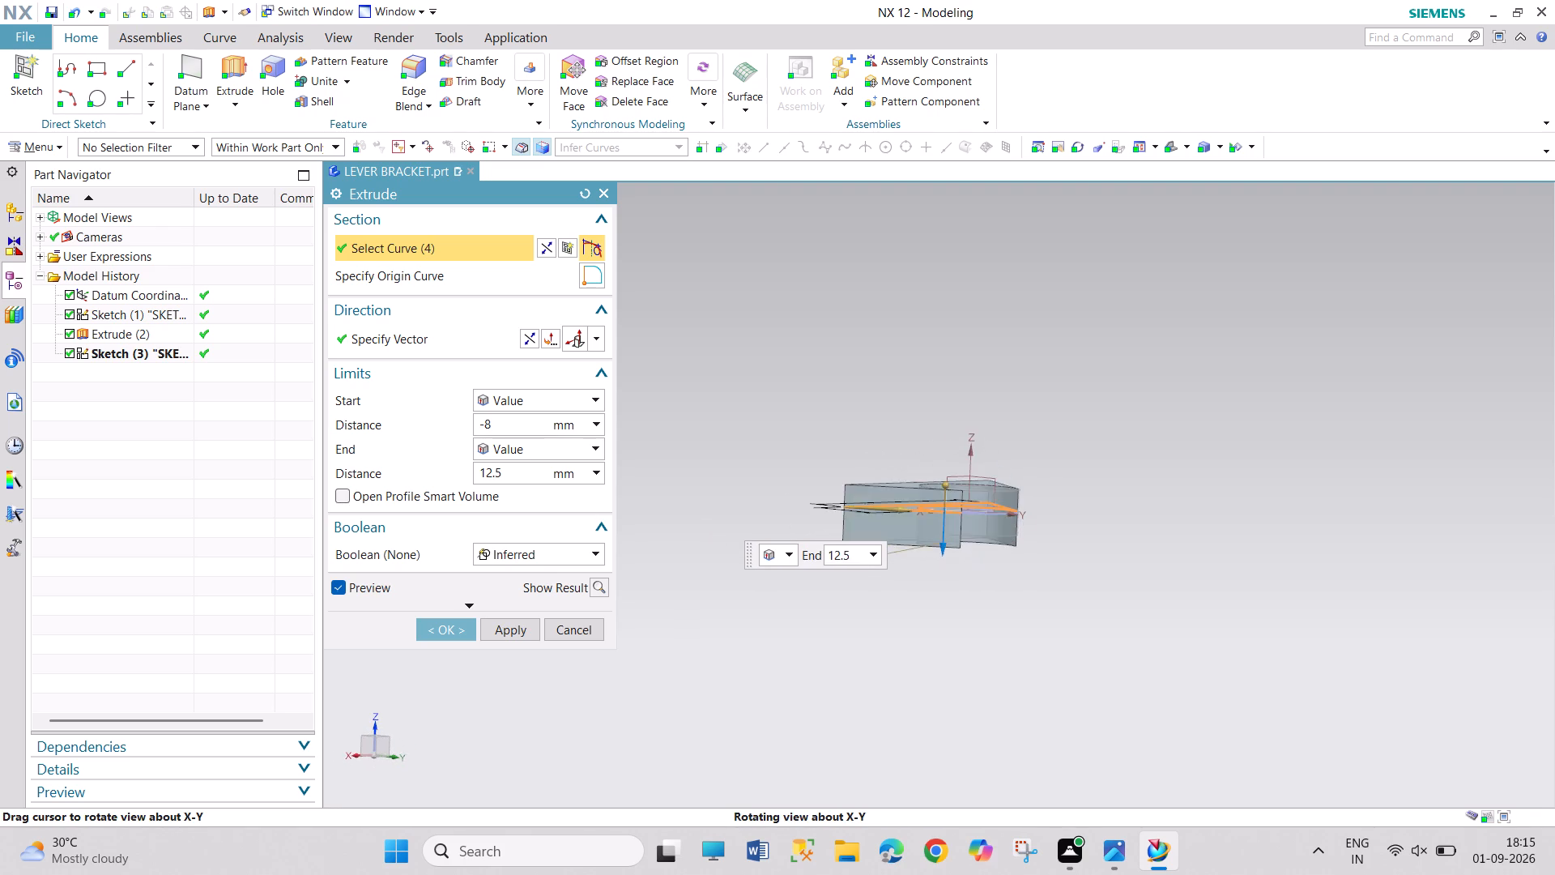
{"action": "middle_click_drag", "start_coordinate": [916, 647], "coordinate": [923, 650]}
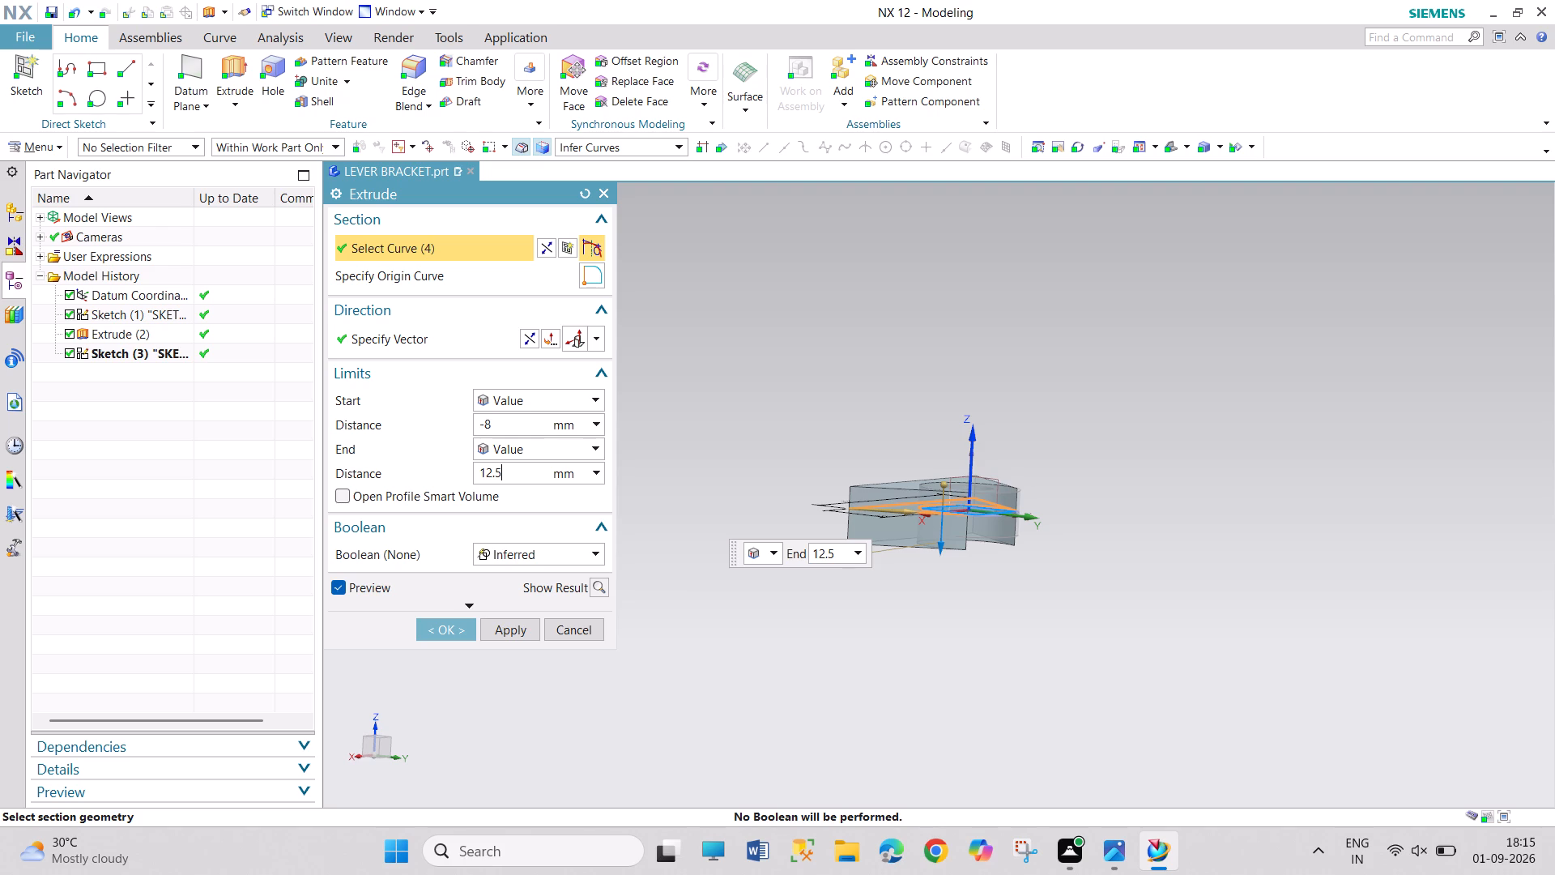
{"action": "middle_click_drag", "start_coordinate": [853, 561], "coordinate": [900, 588]}
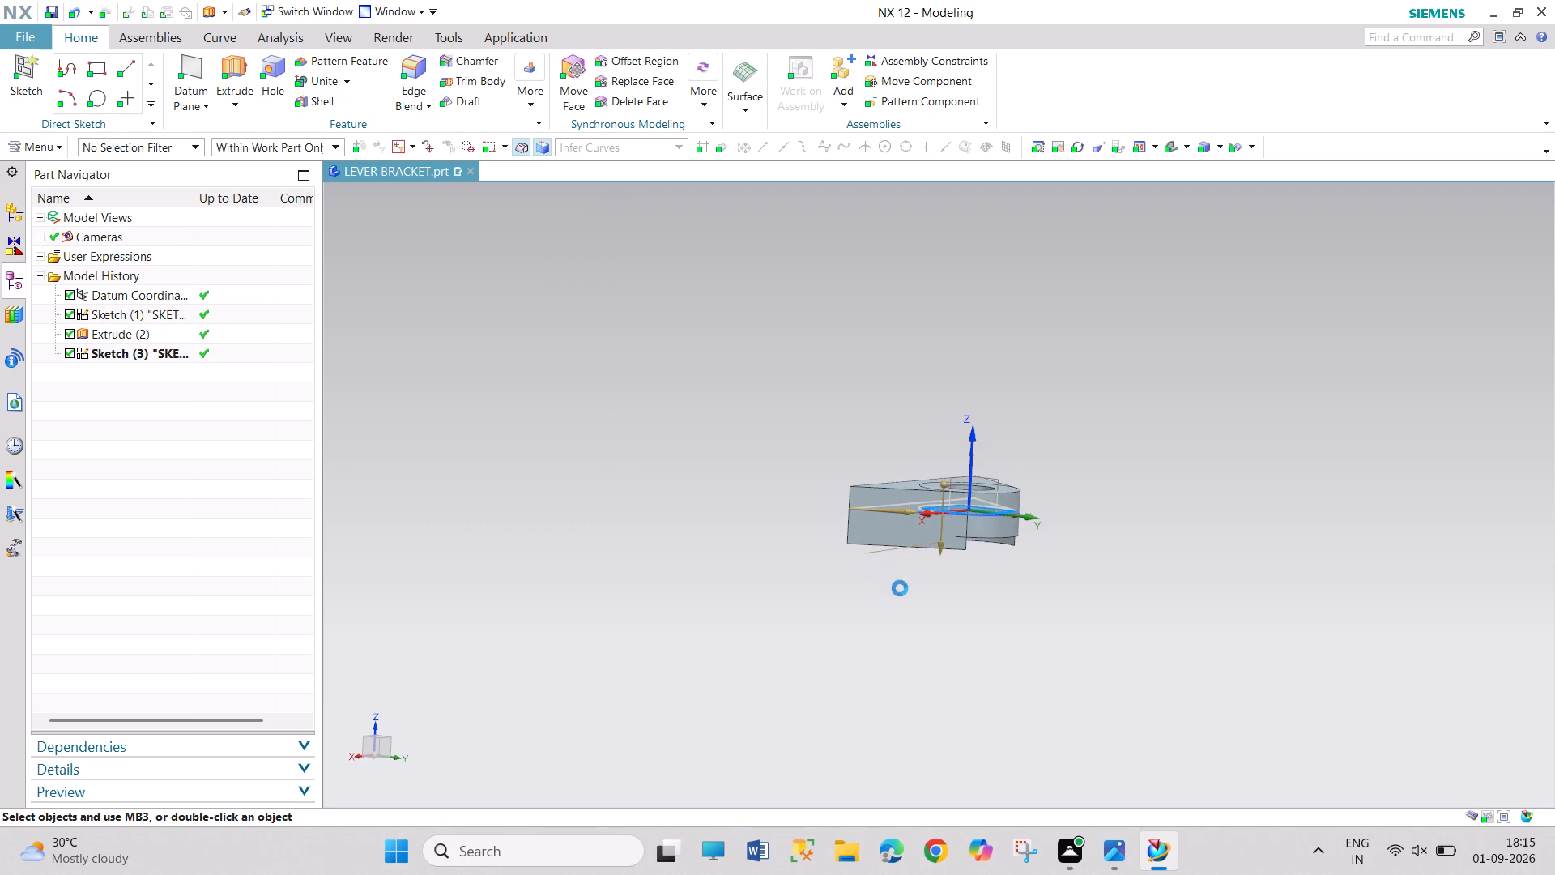
{"action": "middle_click_drag", "start_coordinate": [900, 588], "coordinate": [901, 589]}
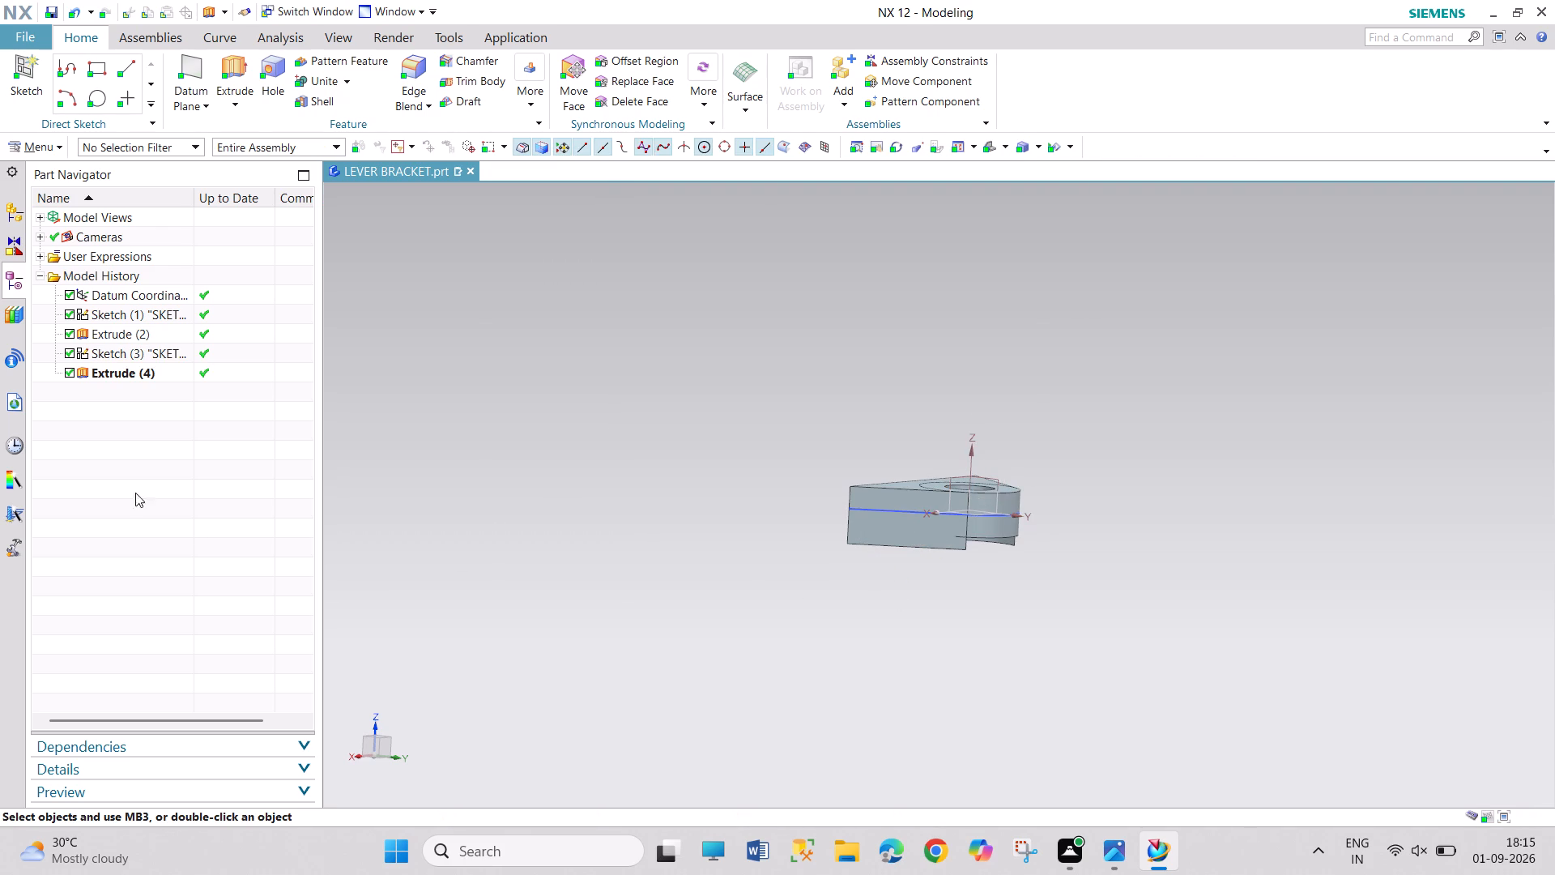
Edit the tapered web extrusion, setting the start distance to 8 mm and the end distance to -4 mm.
{"action": "right_click", "coordinate": [150, 371]}
{"action": "left_click", "coordinate": [211, 446]}
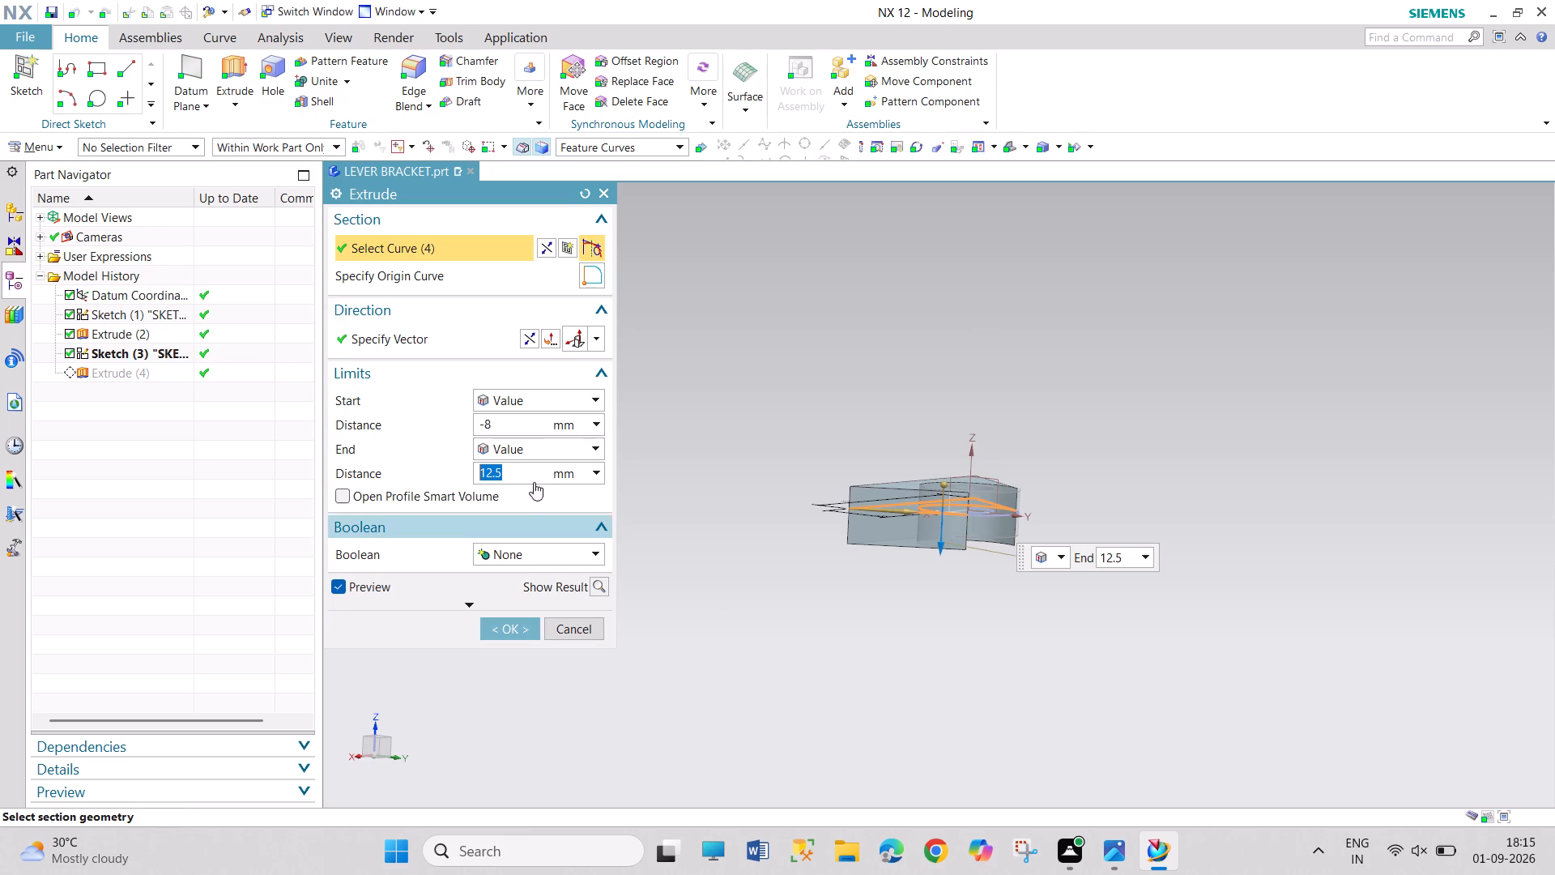
{"action": "double_click", "coordinate": [505, 425]}
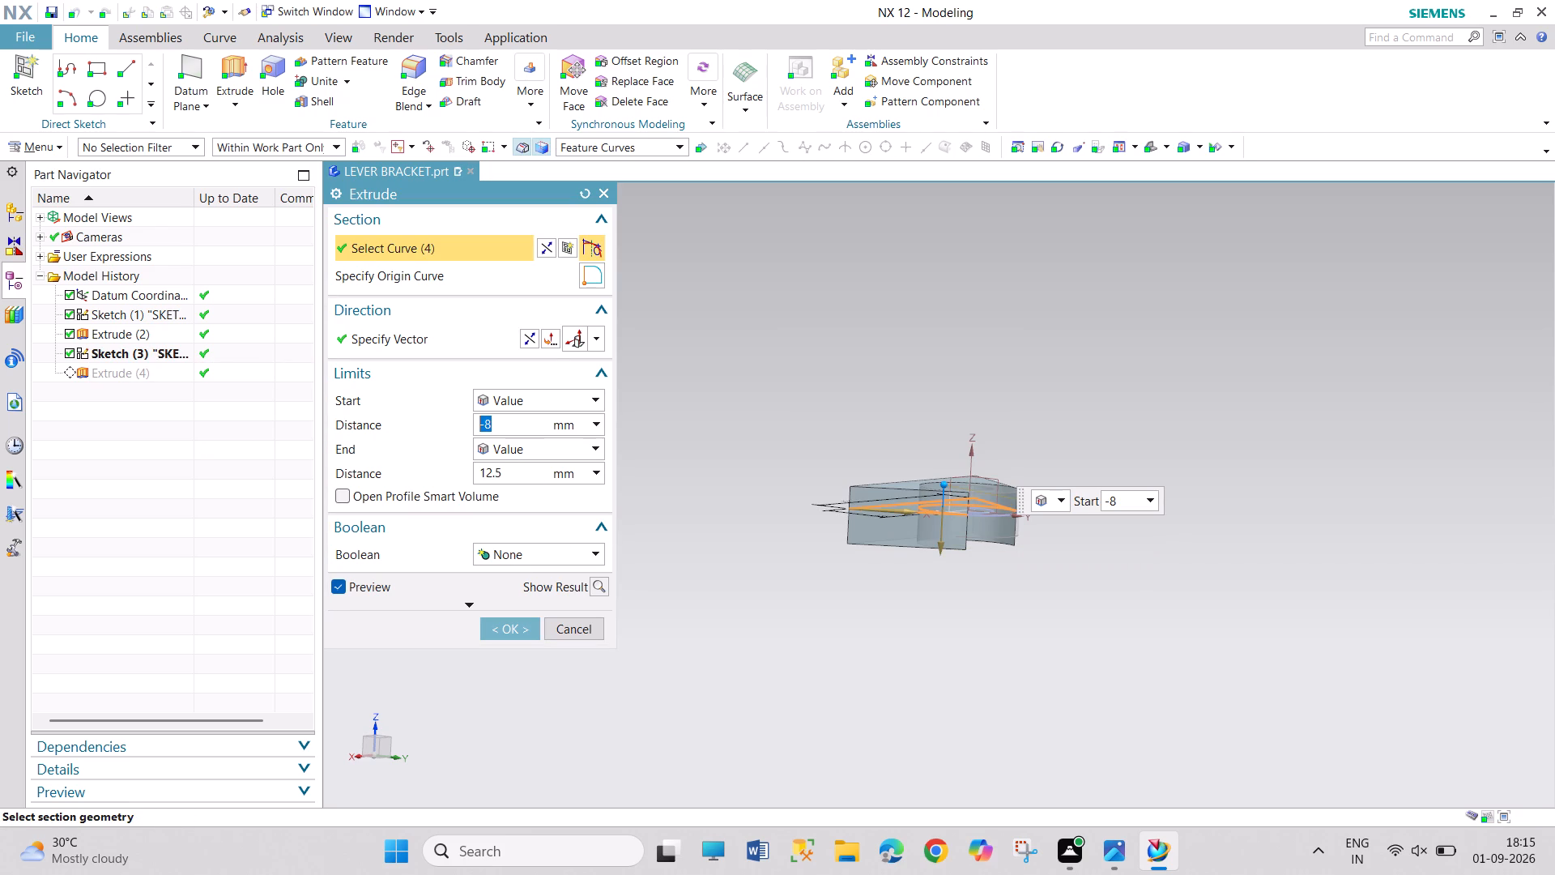
{"action": "key", "text": "8"}
{"action": "double_click", "coordinate": [516, 476]}
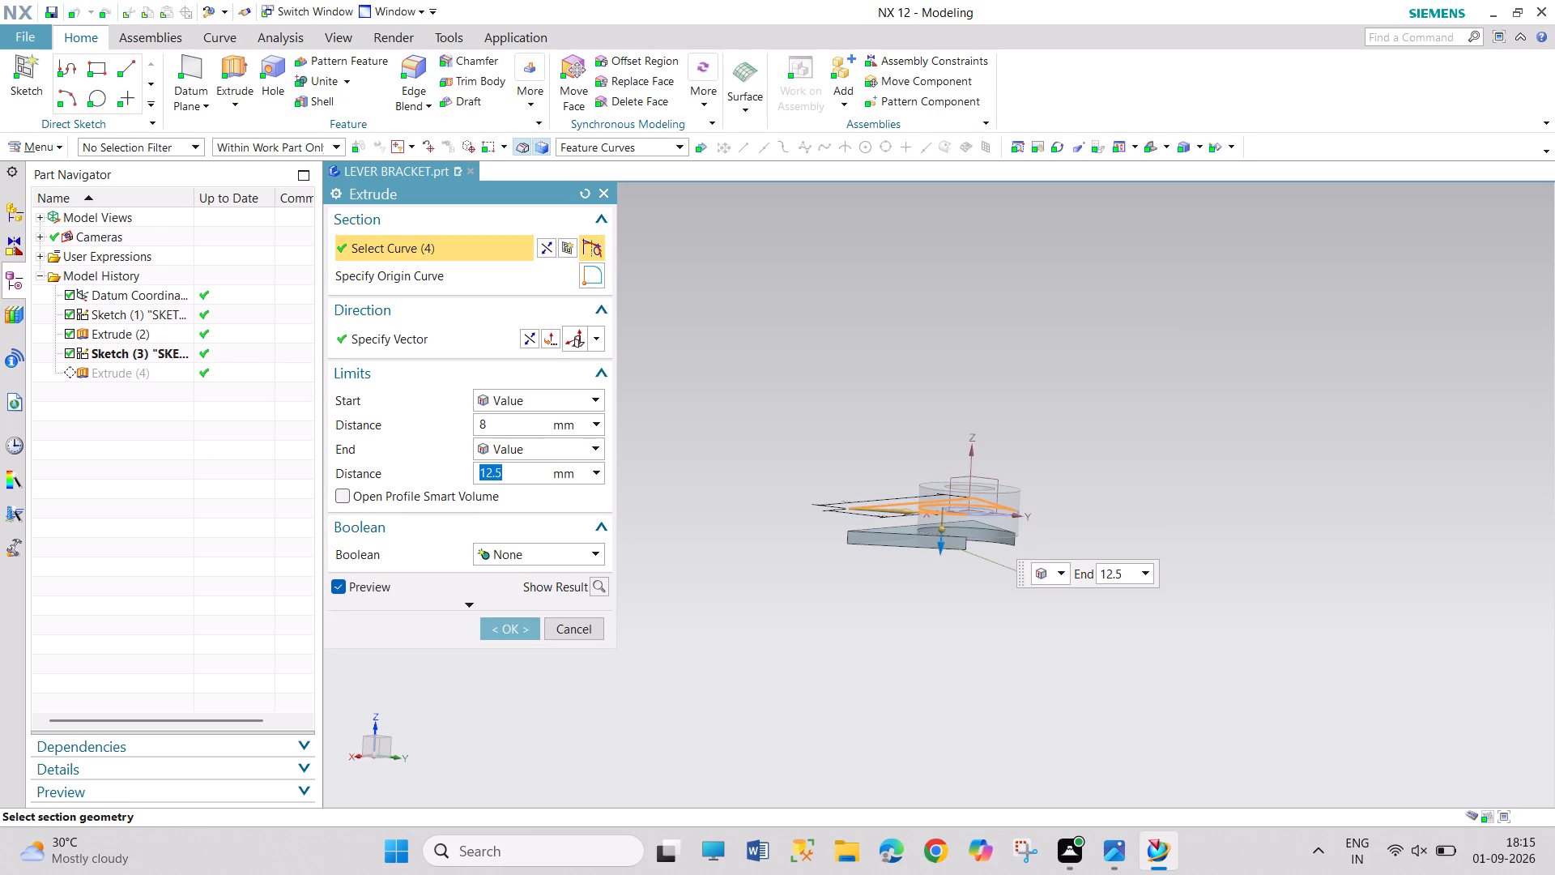
{"action": "key", "text": "minus"}
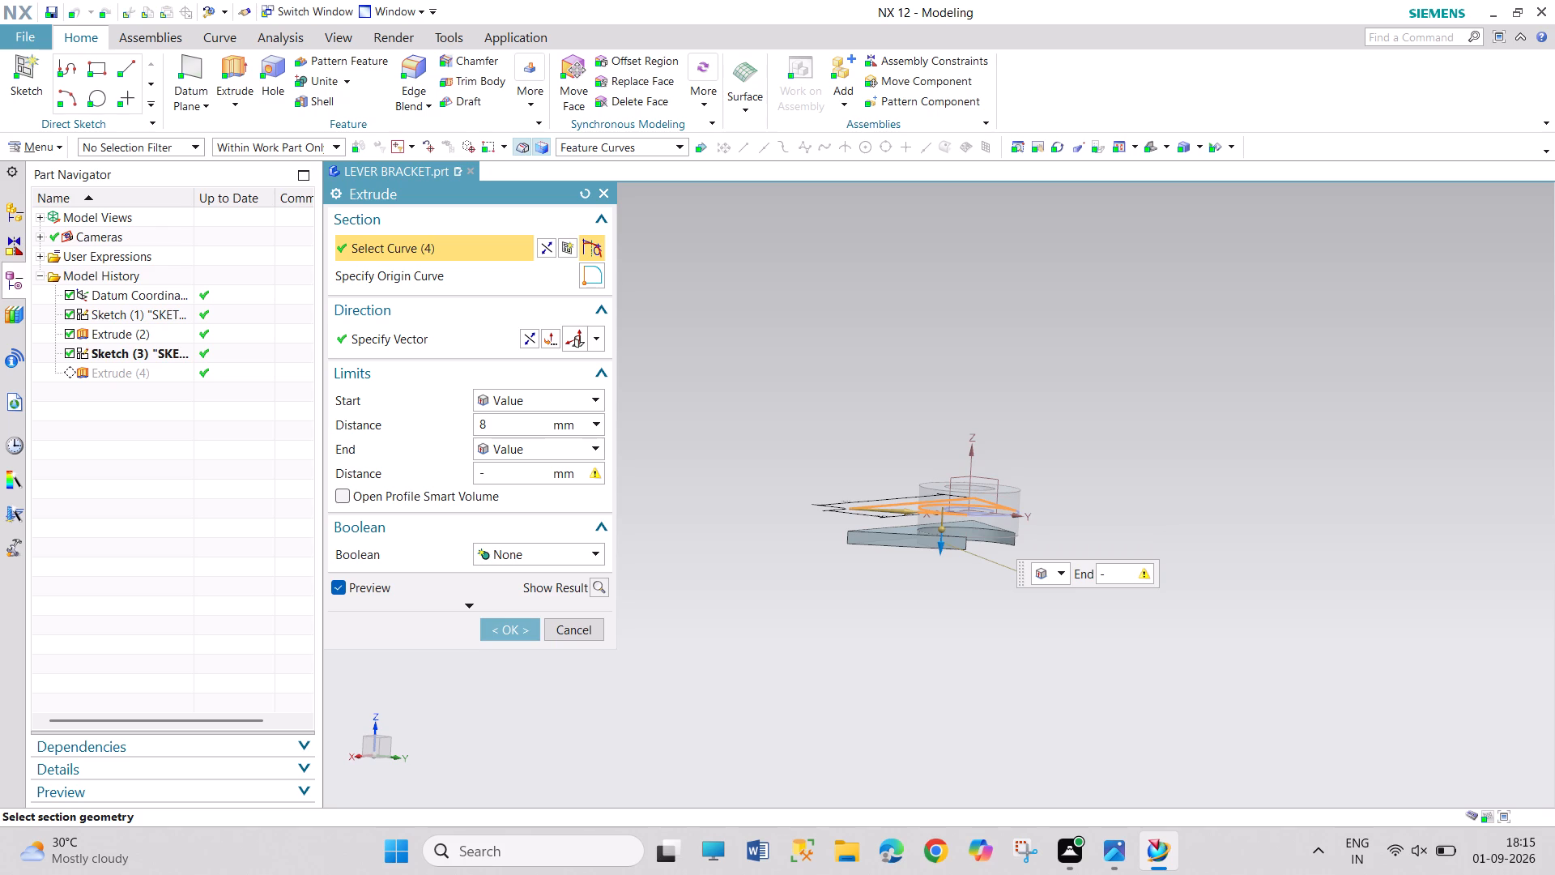
{"action": "key", "text": "4"}
{"action": "key", "text": "Return"}
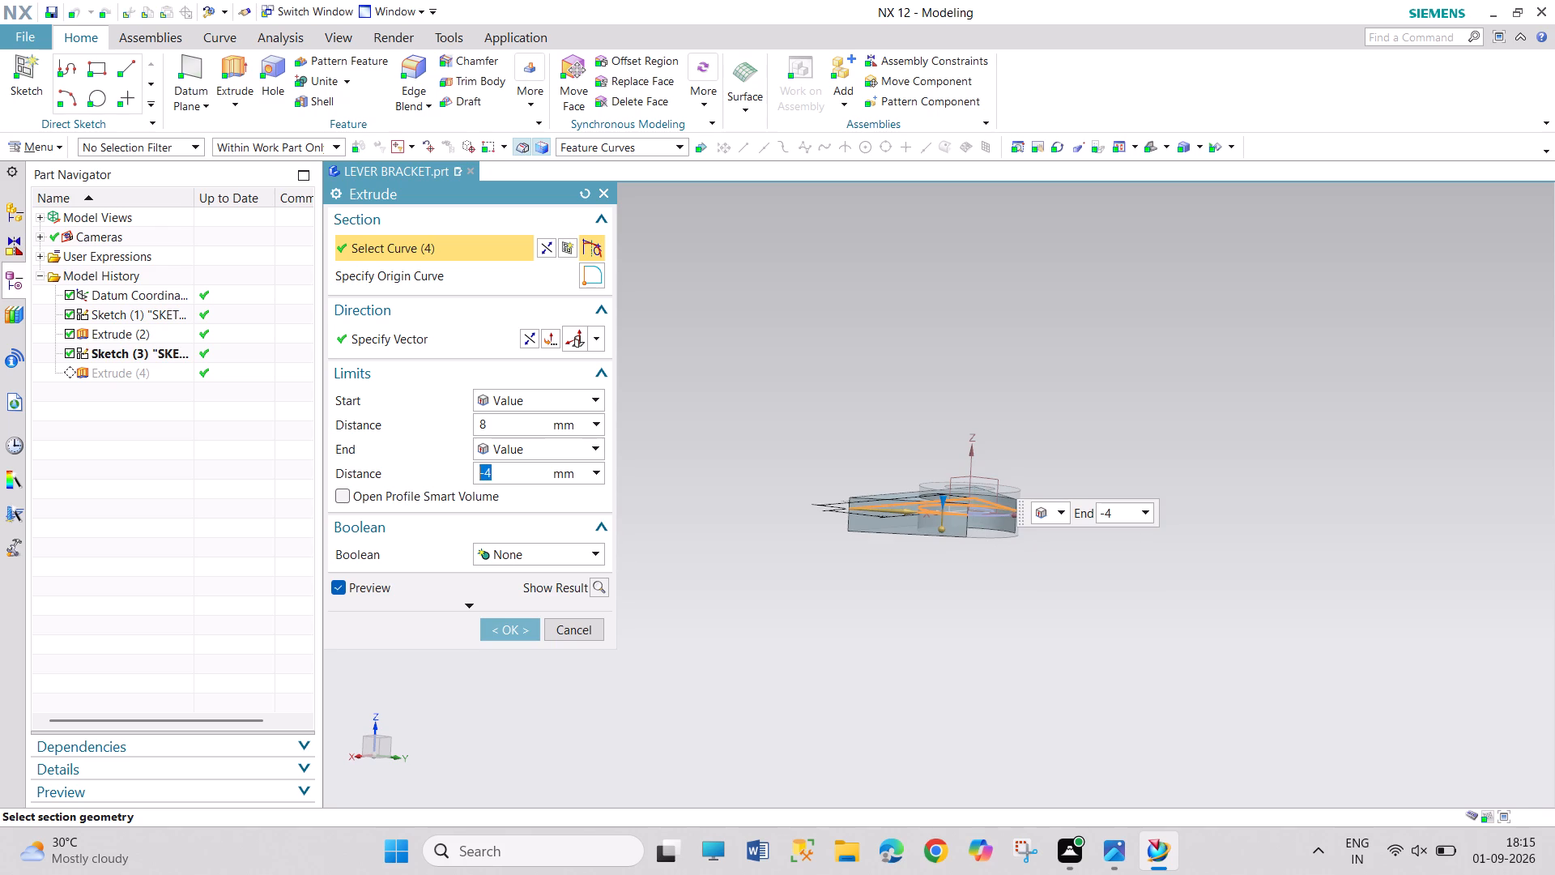
{"action": "left_click", "coordinate": [516, 635]}
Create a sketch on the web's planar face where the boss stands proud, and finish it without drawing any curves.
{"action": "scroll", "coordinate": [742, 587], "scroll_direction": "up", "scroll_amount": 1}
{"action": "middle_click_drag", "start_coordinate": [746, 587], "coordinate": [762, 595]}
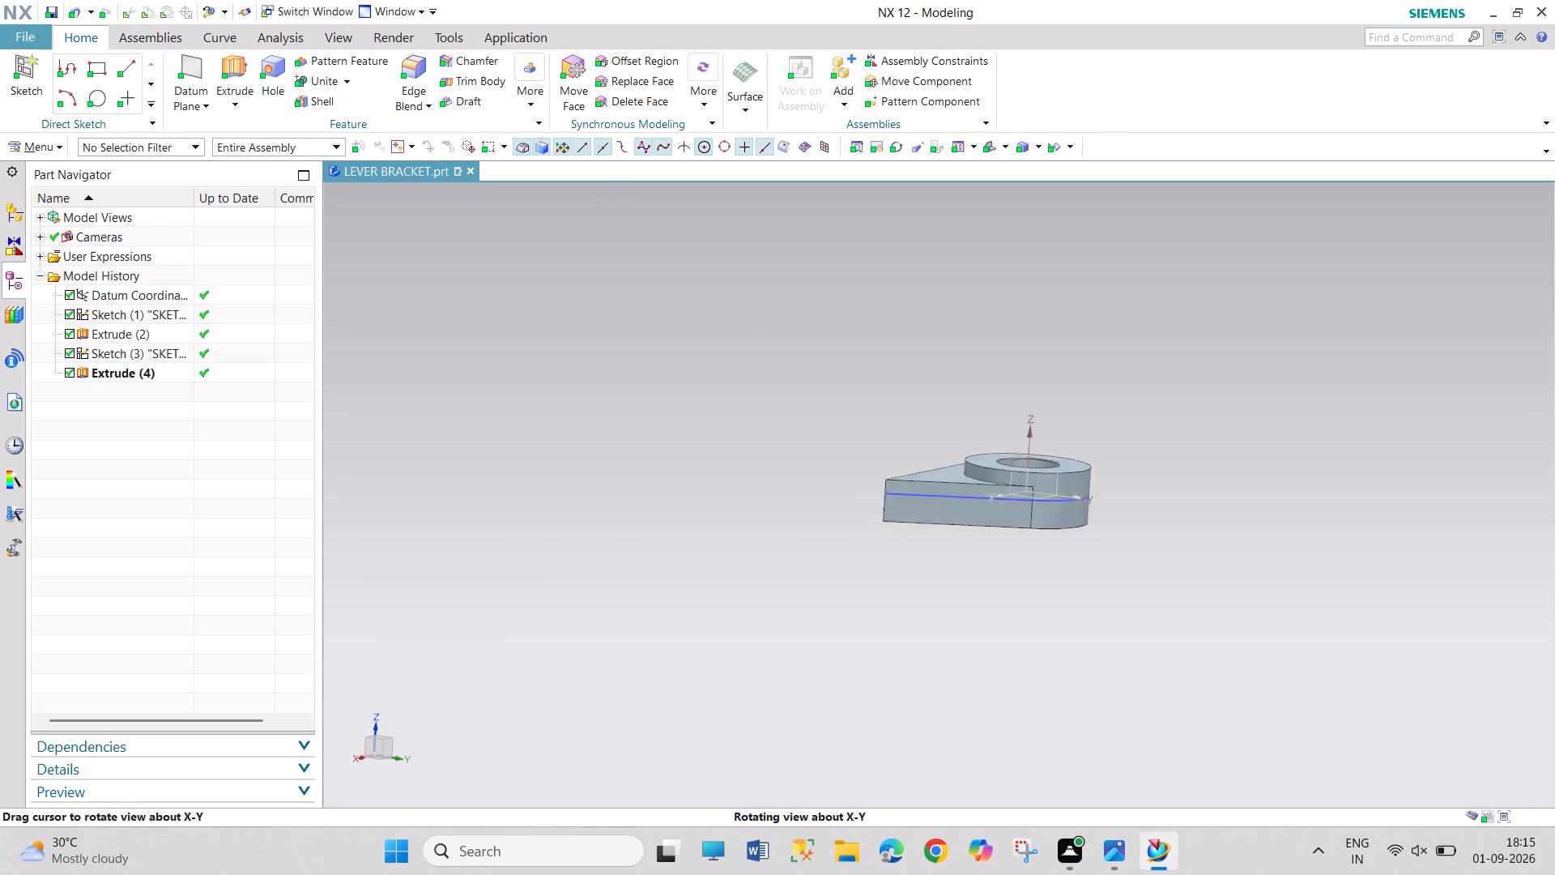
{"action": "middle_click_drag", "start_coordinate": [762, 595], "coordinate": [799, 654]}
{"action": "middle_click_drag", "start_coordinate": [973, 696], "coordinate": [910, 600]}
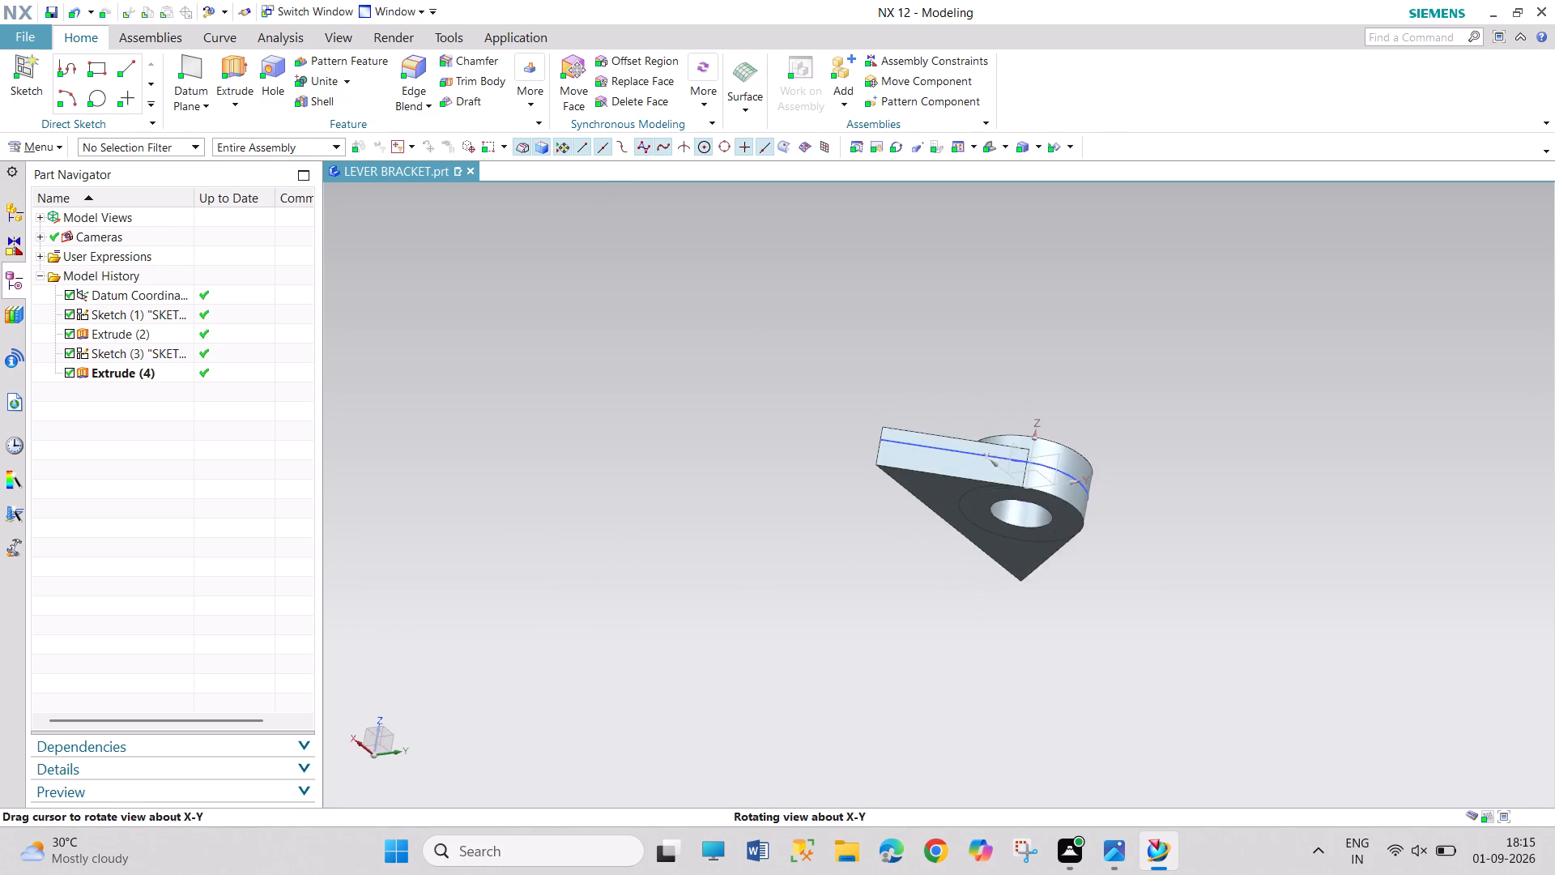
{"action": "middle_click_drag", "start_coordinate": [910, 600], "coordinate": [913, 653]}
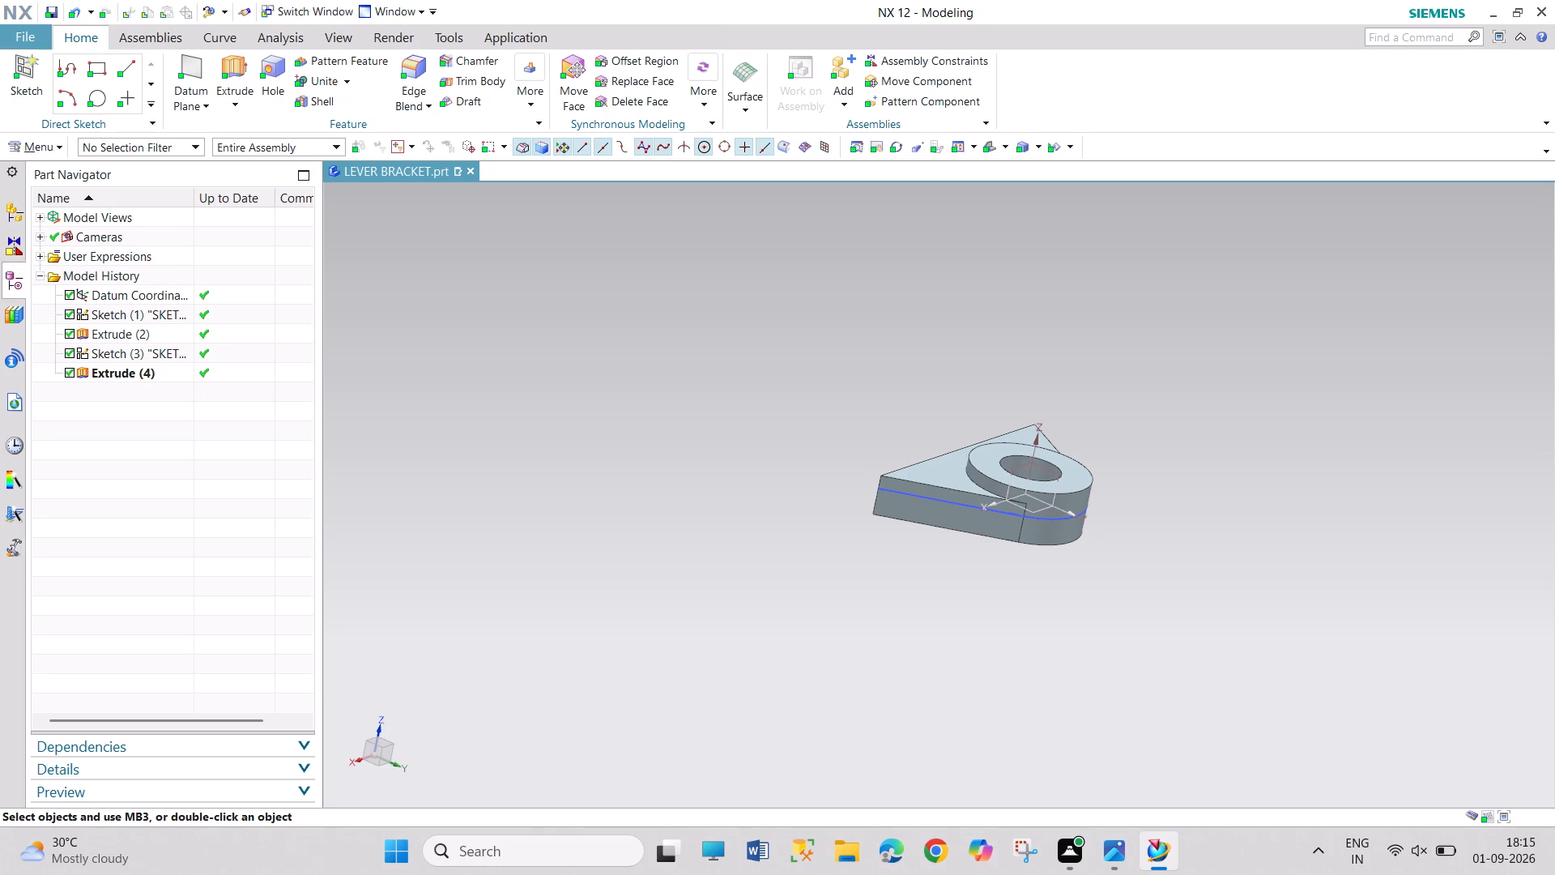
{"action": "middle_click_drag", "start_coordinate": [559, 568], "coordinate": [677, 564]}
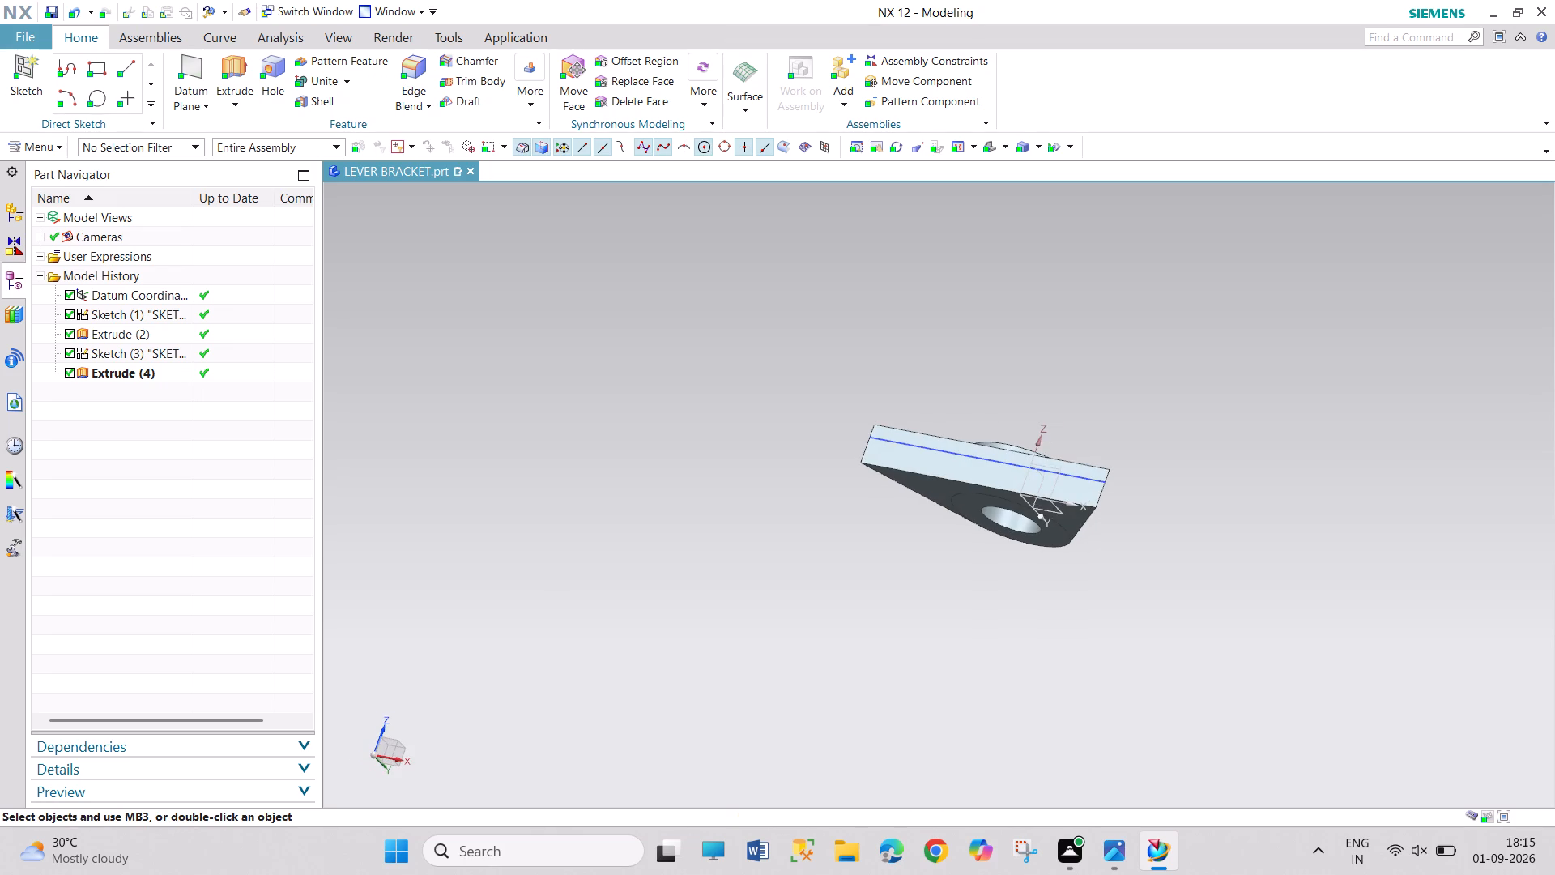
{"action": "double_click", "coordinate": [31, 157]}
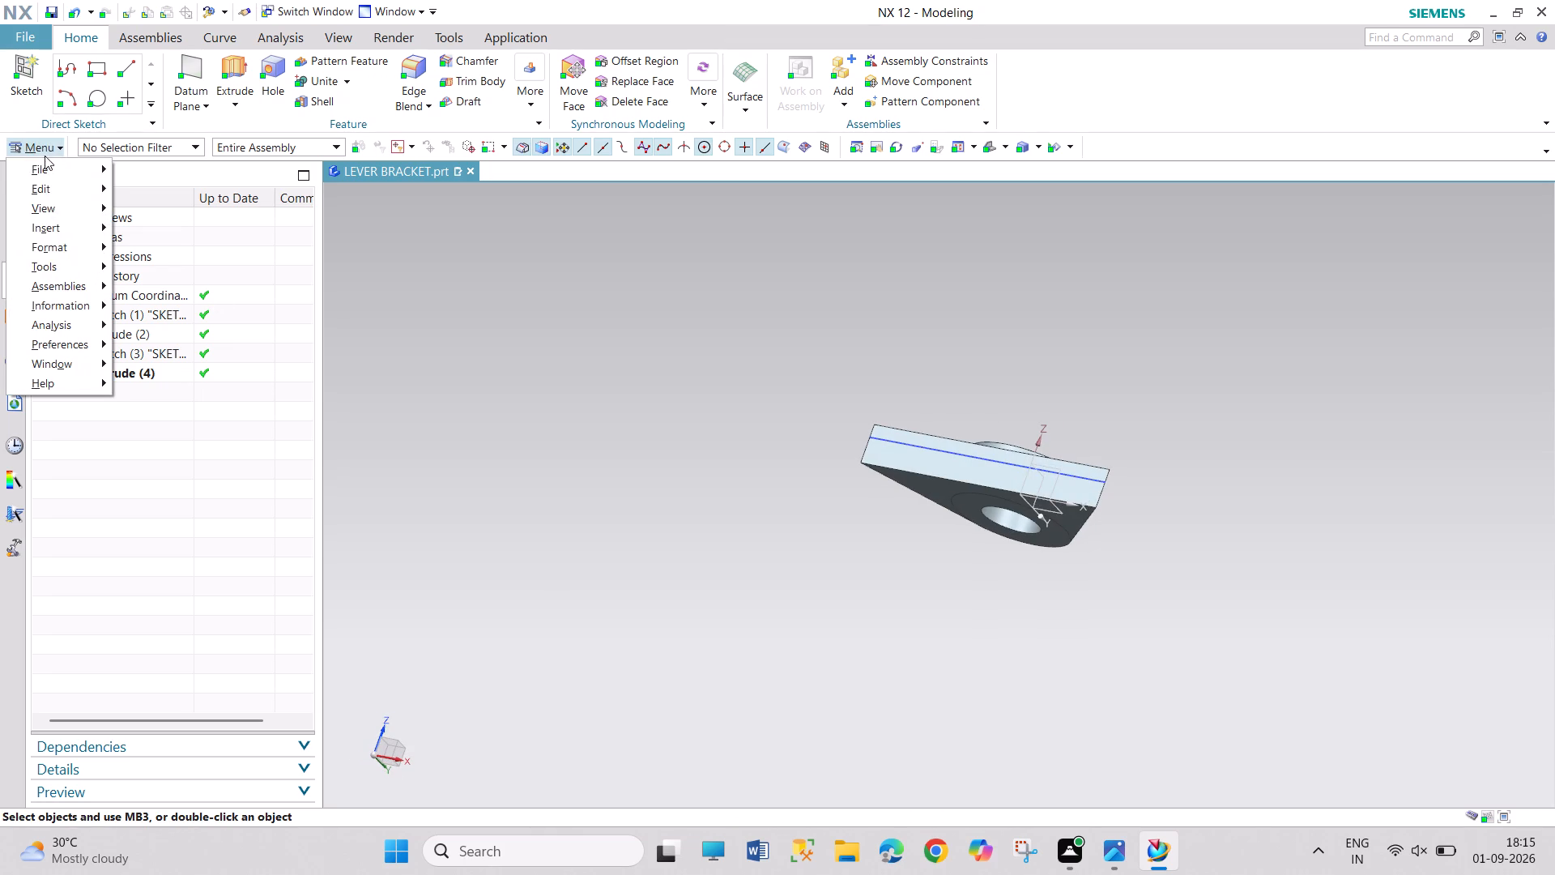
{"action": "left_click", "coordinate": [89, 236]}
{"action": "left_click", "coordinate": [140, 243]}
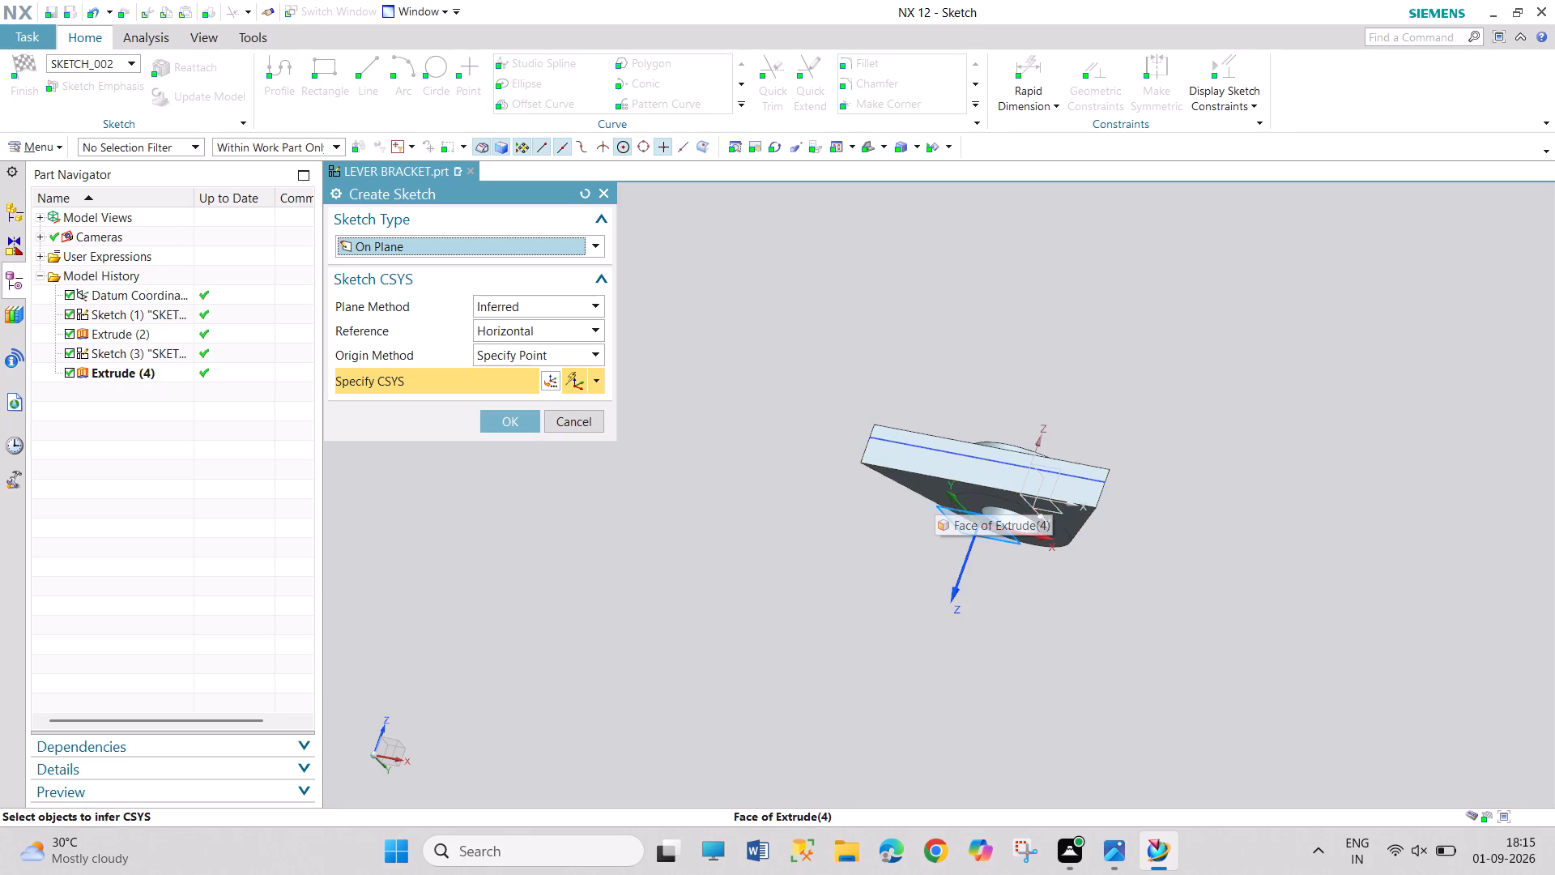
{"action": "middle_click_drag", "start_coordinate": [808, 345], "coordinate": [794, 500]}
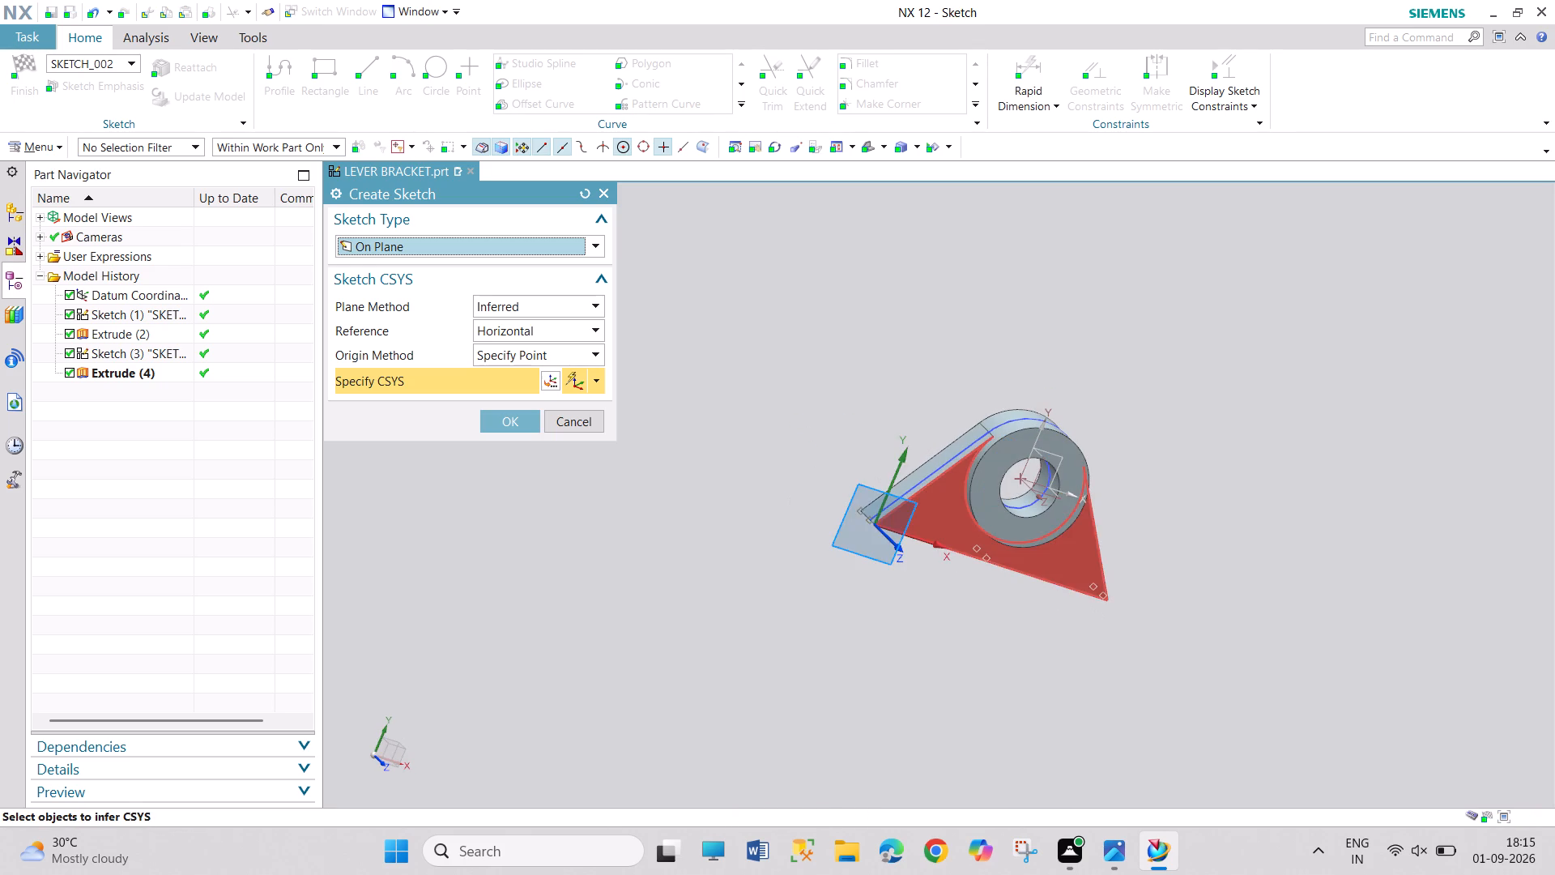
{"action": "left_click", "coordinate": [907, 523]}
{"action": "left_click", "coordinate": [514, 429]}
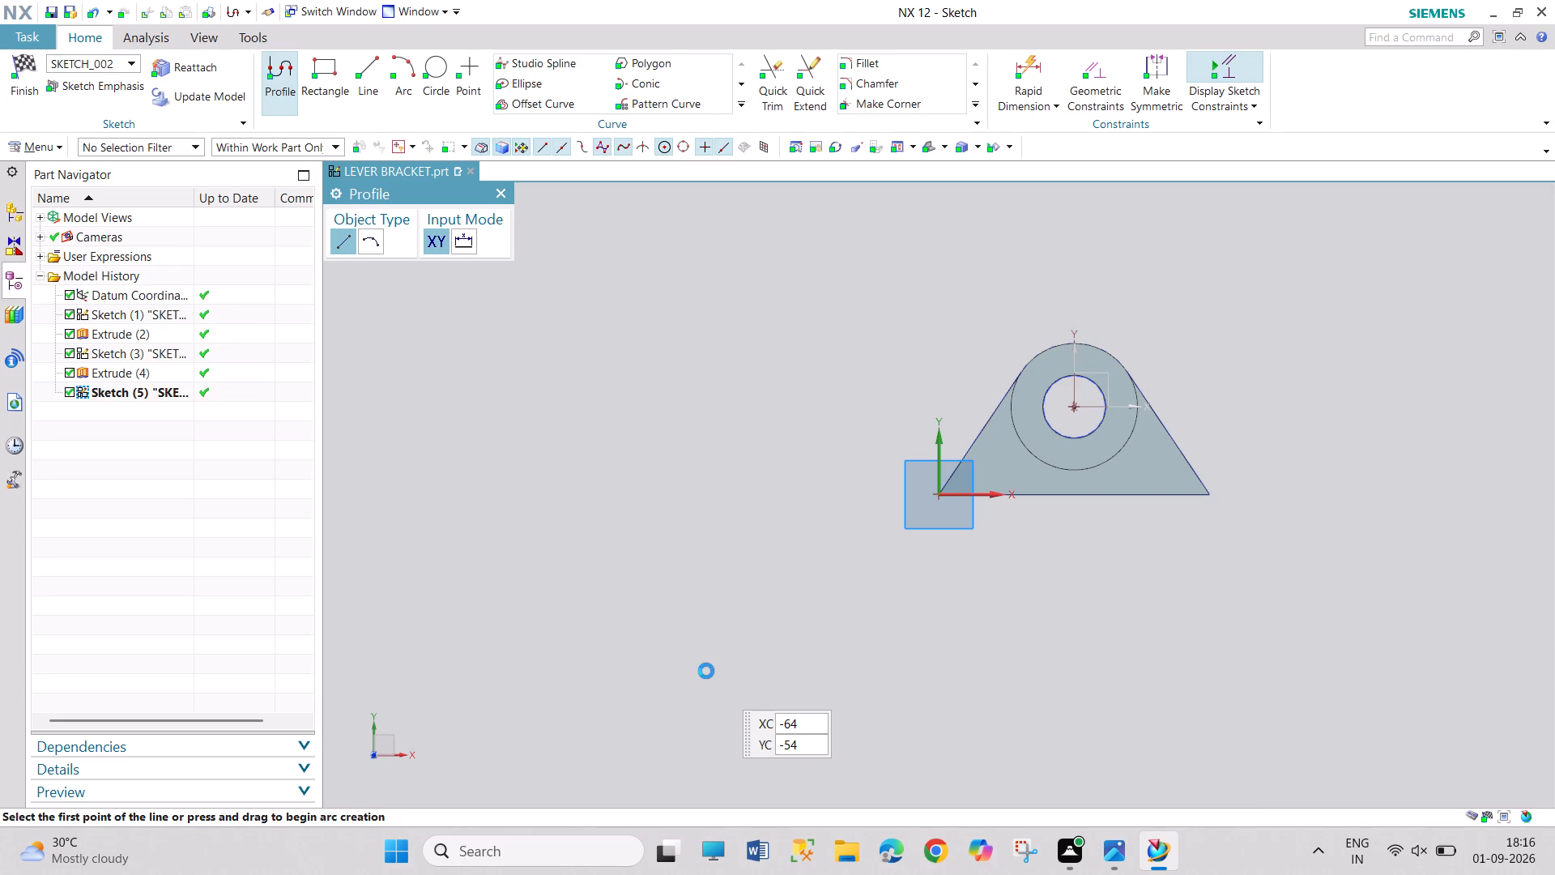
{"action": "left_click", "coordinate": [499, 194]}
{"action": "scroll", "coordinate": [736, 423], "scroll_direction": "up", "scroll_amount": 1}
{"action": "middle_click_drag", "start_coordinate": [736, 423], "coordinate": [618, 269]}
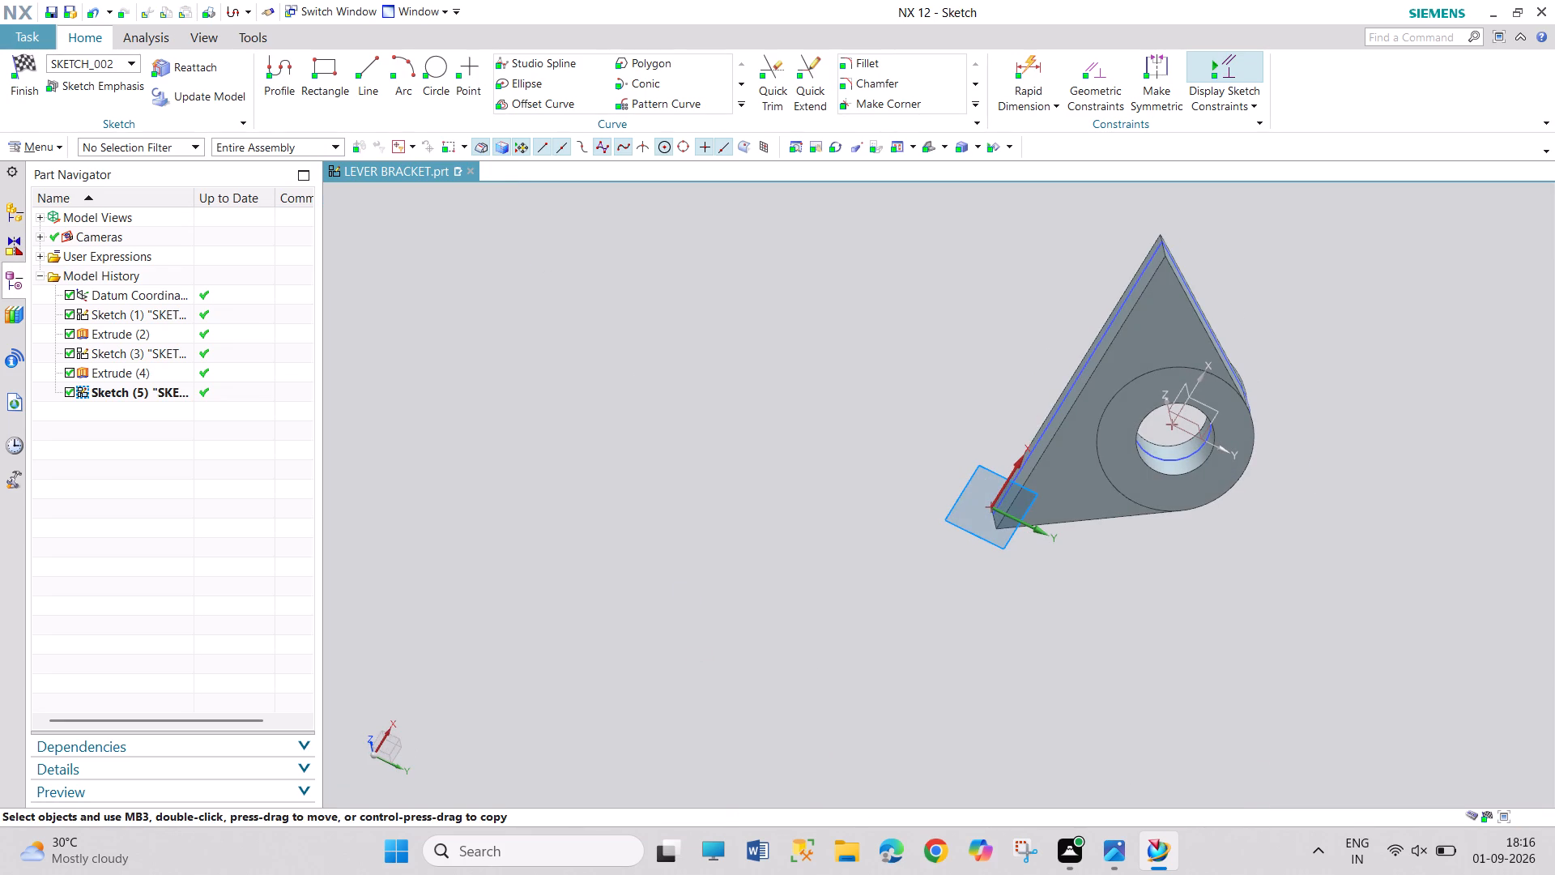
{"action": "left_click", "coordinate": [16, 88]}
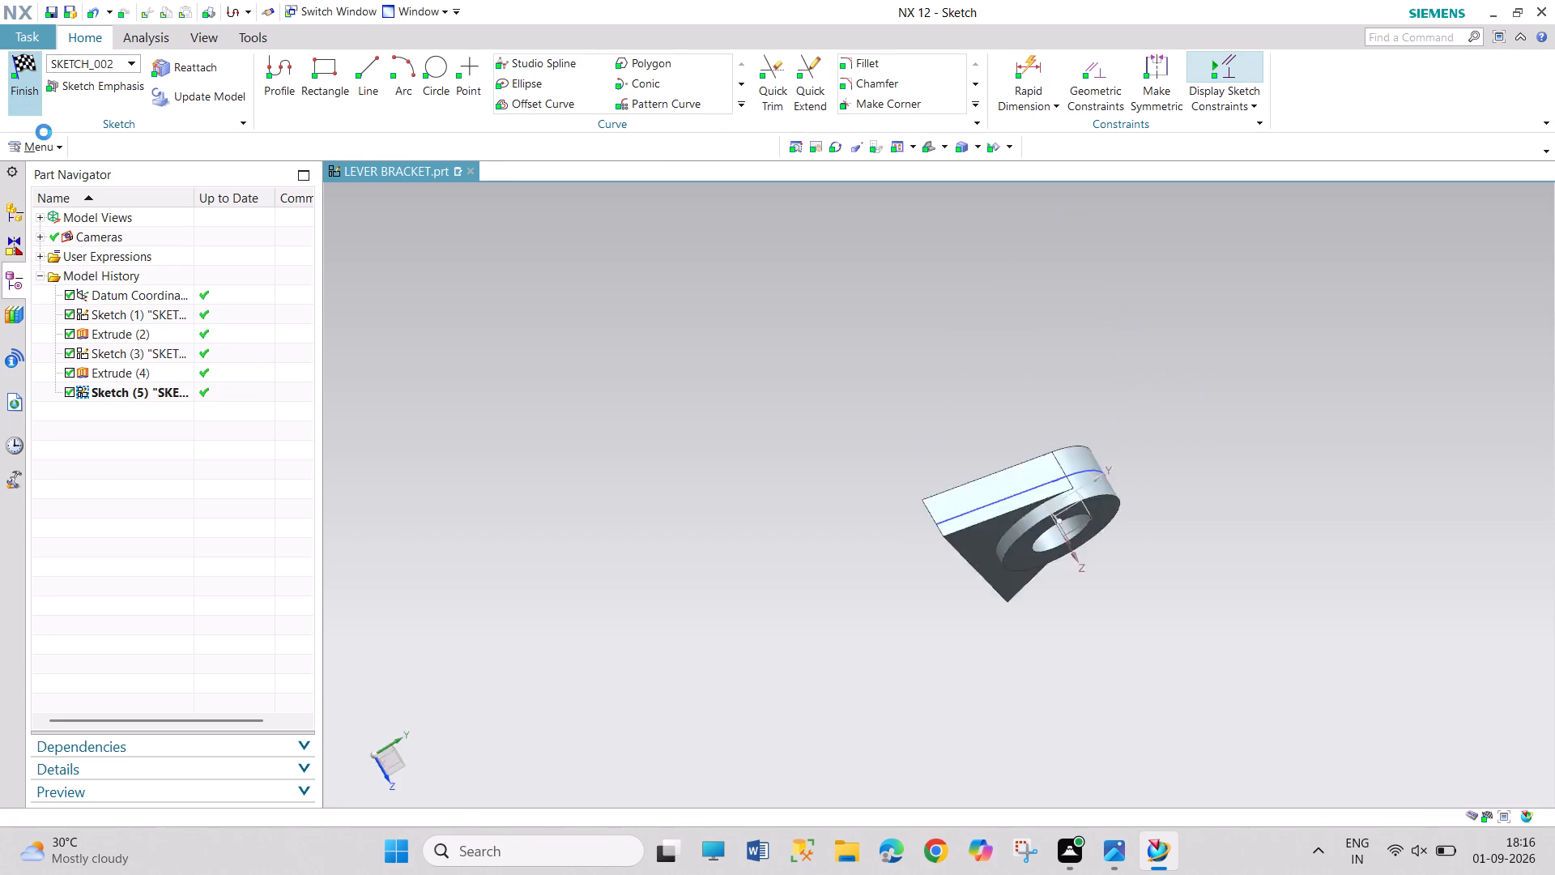
Create a new sketch on the opposite face of the tapered web, where the boss end lies flush.
{"action": "left_click", "coordinate": [44, 151]}
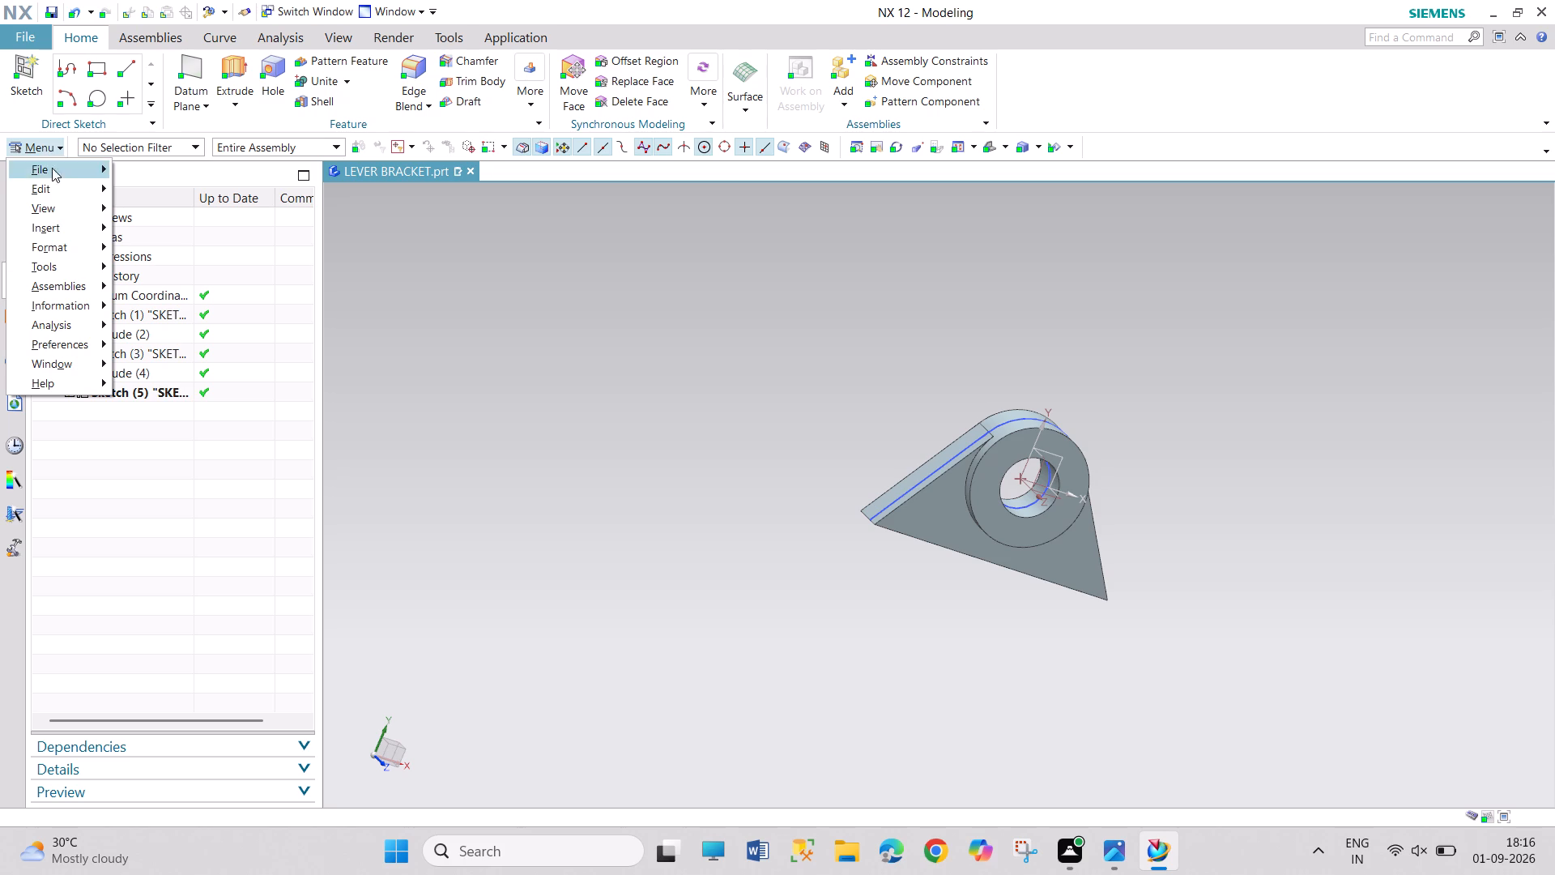
{"action": "left_click", "coordinate": [62, 224]}
{"action": "left_click_drag", "start_coordinate": [168, 250], "coordinate": [176, 251]}
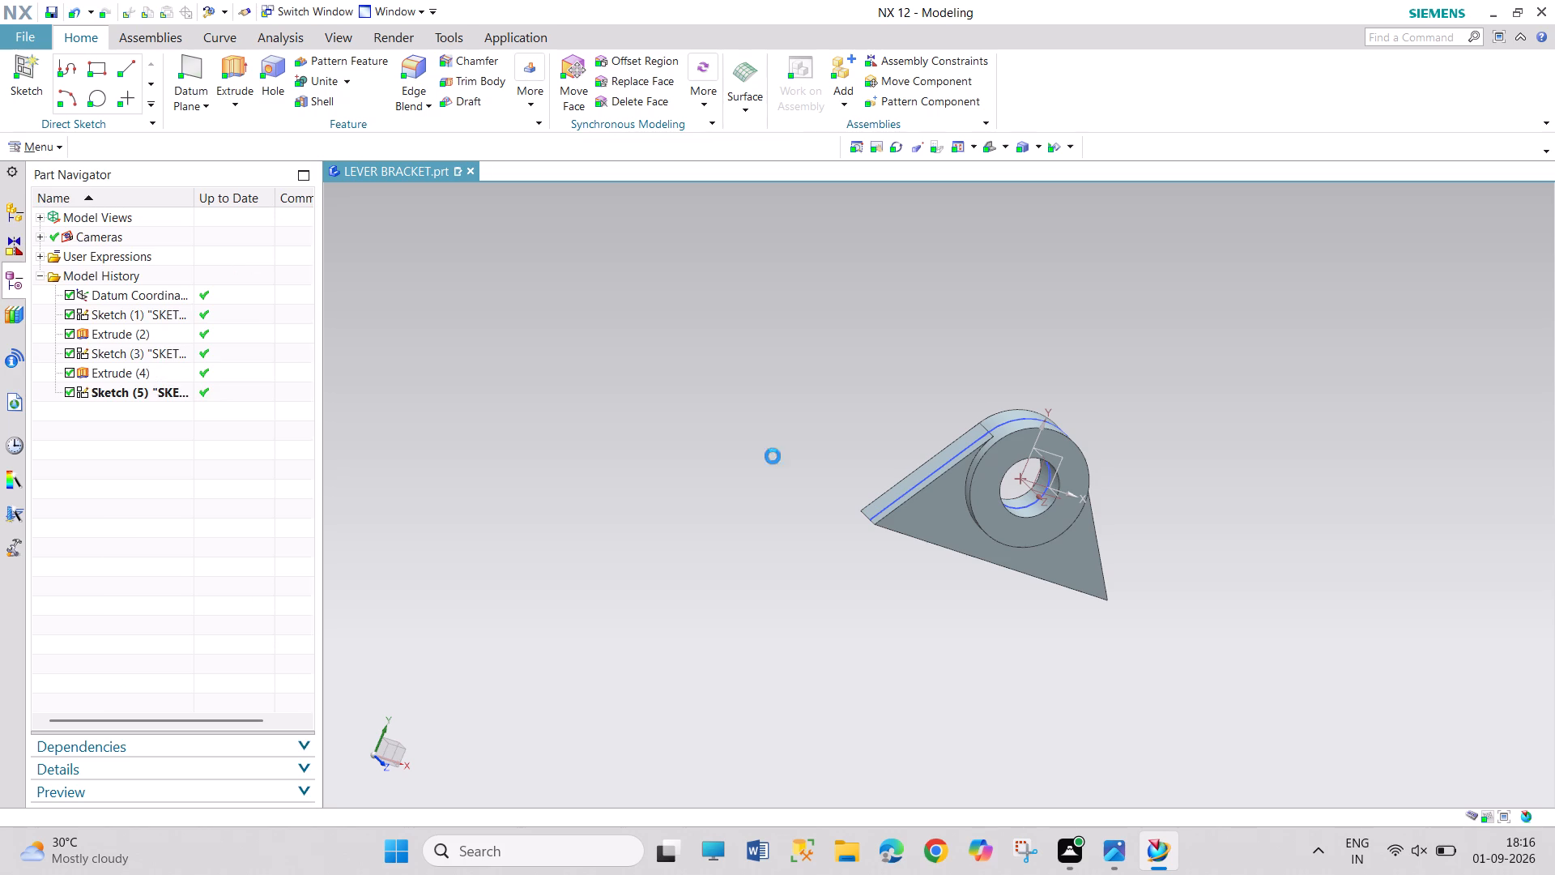
{"action": "middle_click_drag", "start_coordinate": [1212, 637], "coordinate": [1036, 524]}
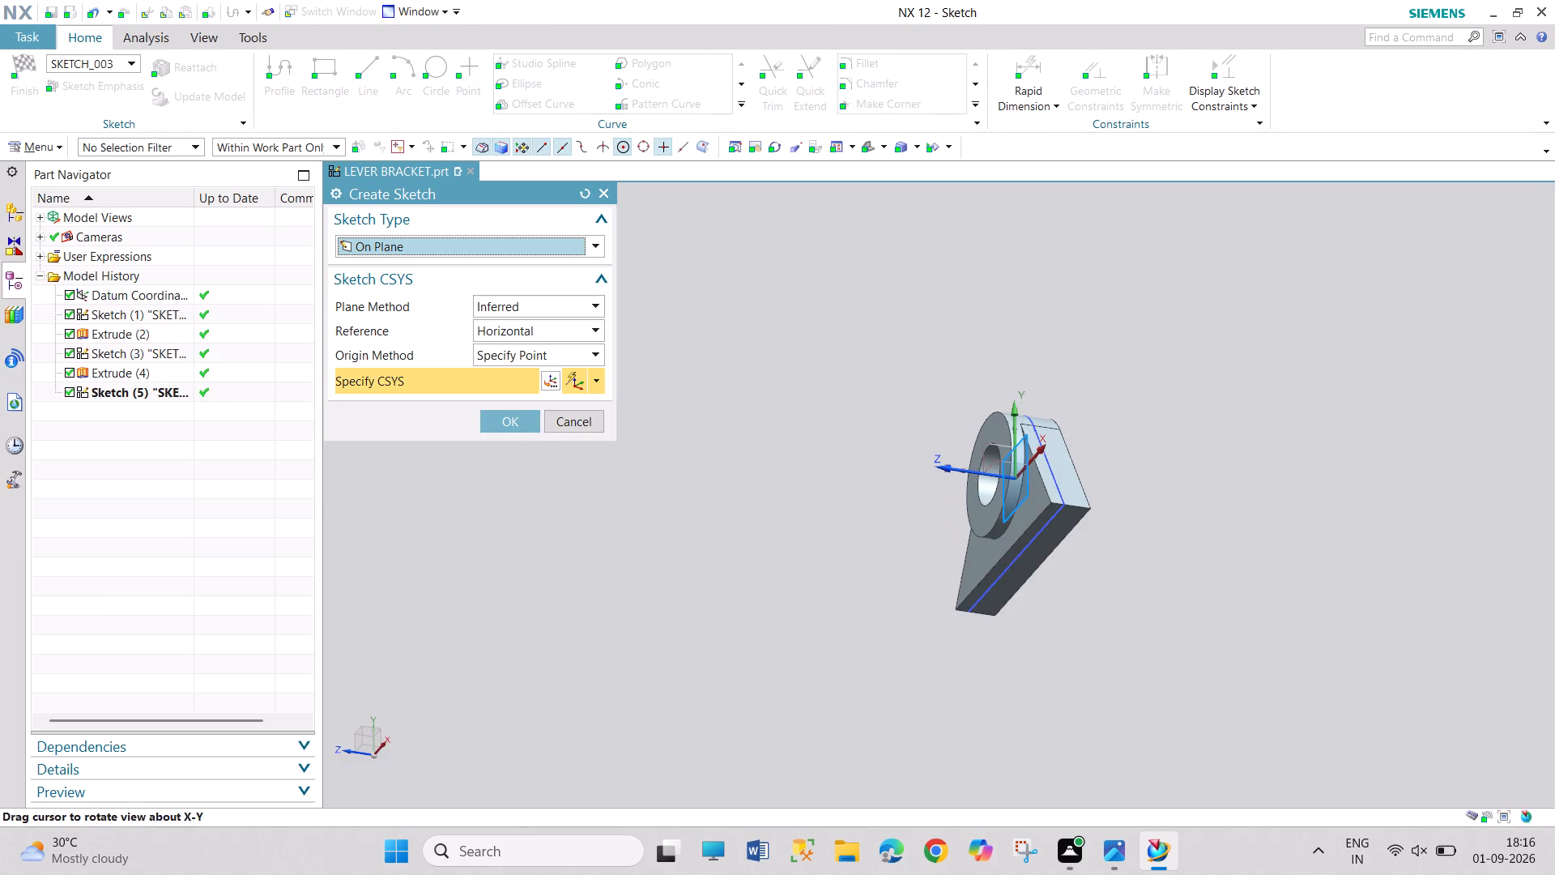
{"action": "middle_click_drag", "start_coordinate": [1081, 542], "coordinate": [995, 506]}
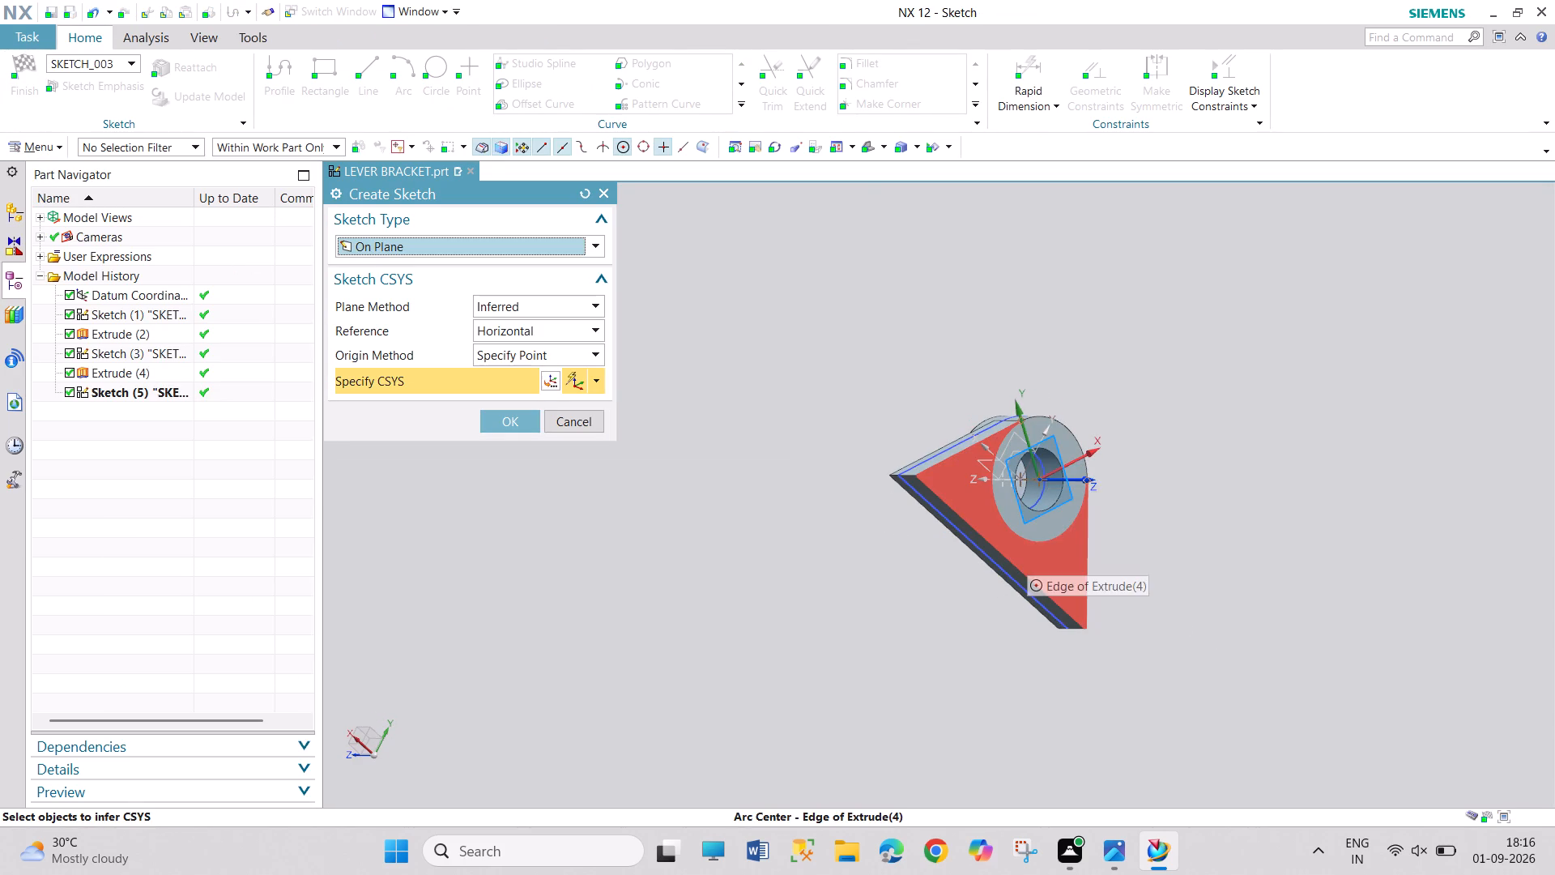
{"action": "left_click", "coordinate": [1027, 560]}
{"action": "left_click", "coordinate": [514, 425]}
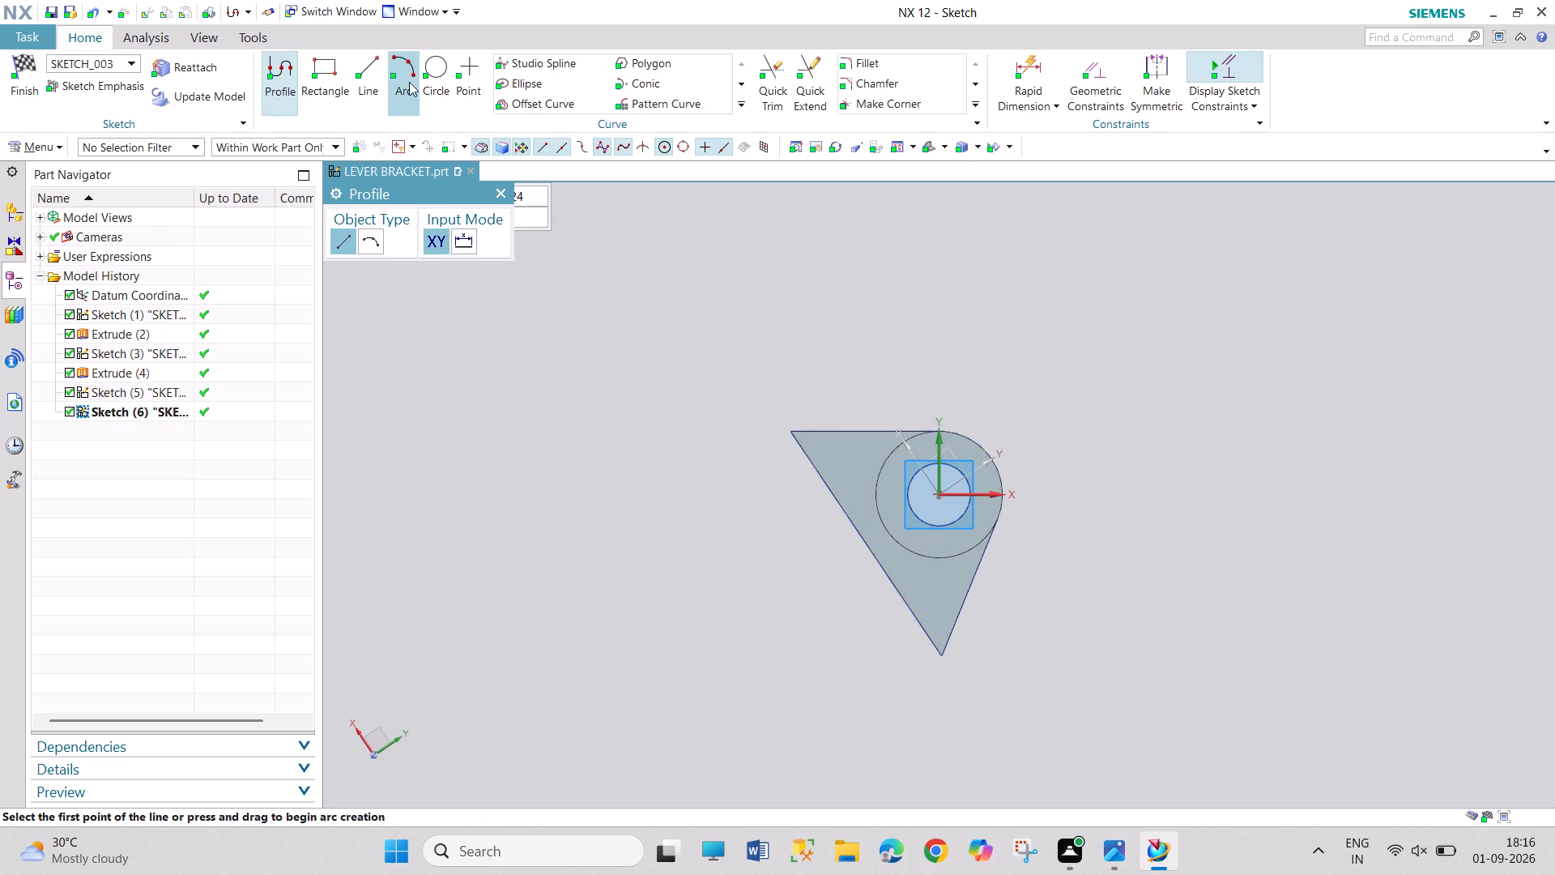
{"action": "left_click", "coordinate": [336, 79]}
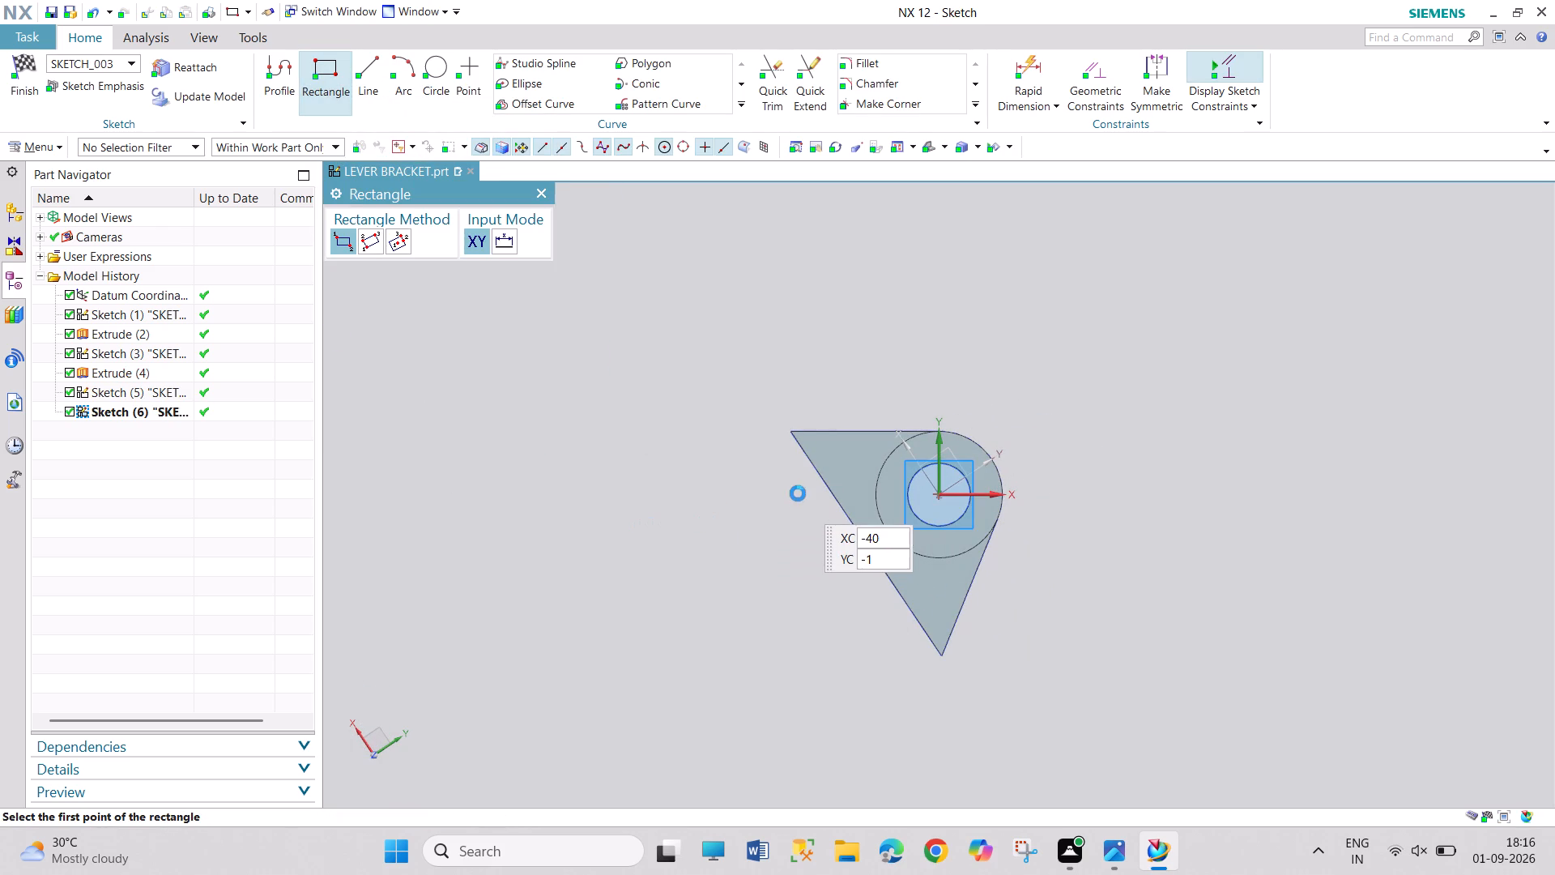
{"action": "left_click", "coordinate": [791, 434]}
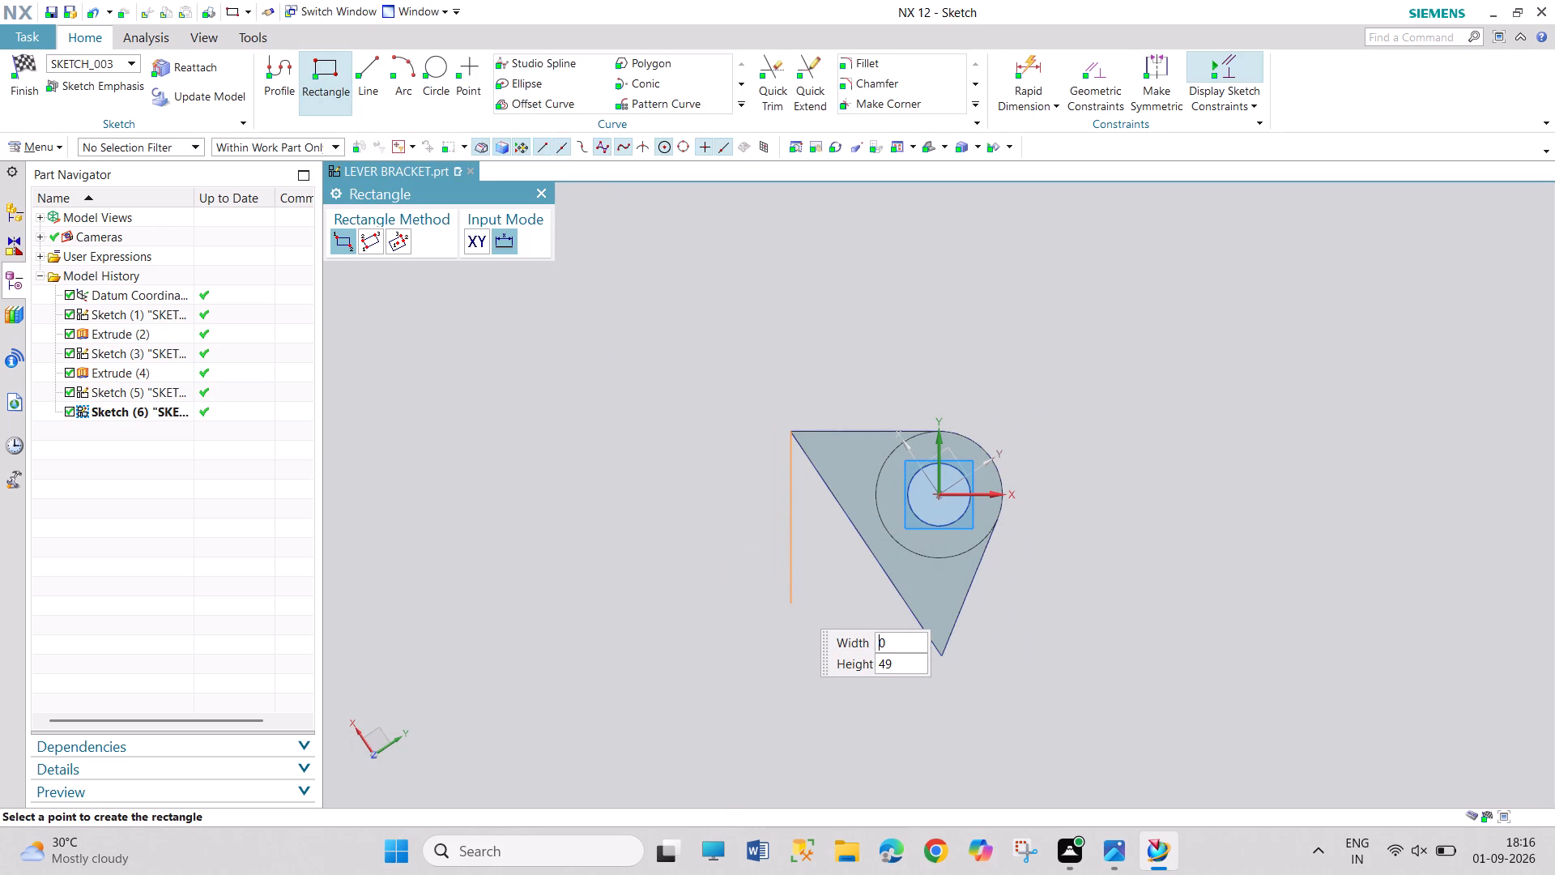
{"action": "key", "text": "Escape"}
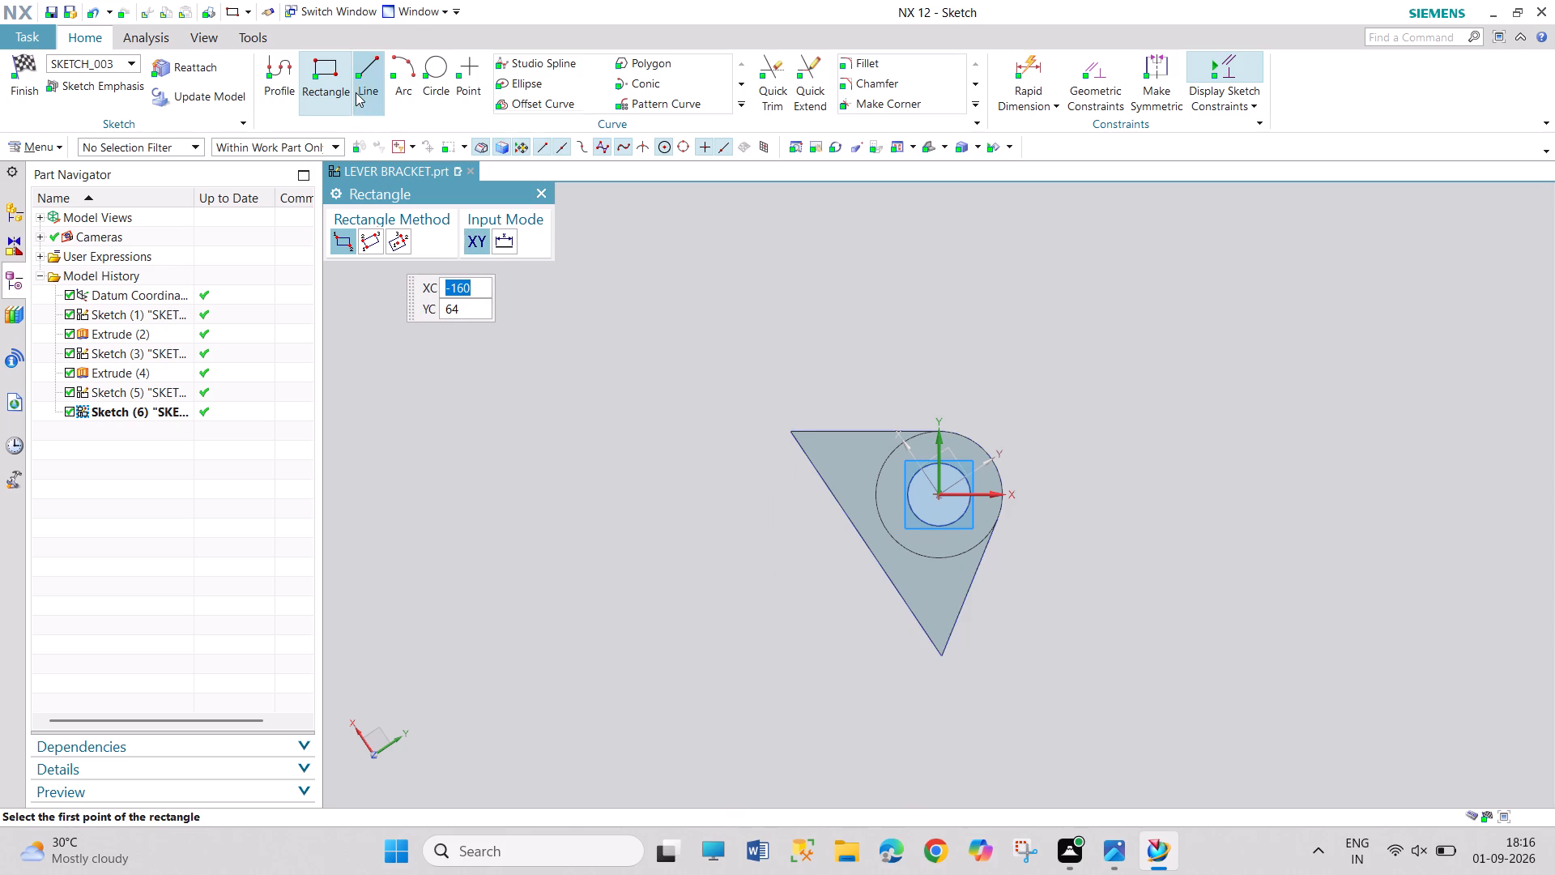
Draw a line over the web's full 77 mm edge and an outward line about 15 mm long from its end nearer the sketch's Y axis.
{"action": "left_click", "coordinate": [356, 92]}
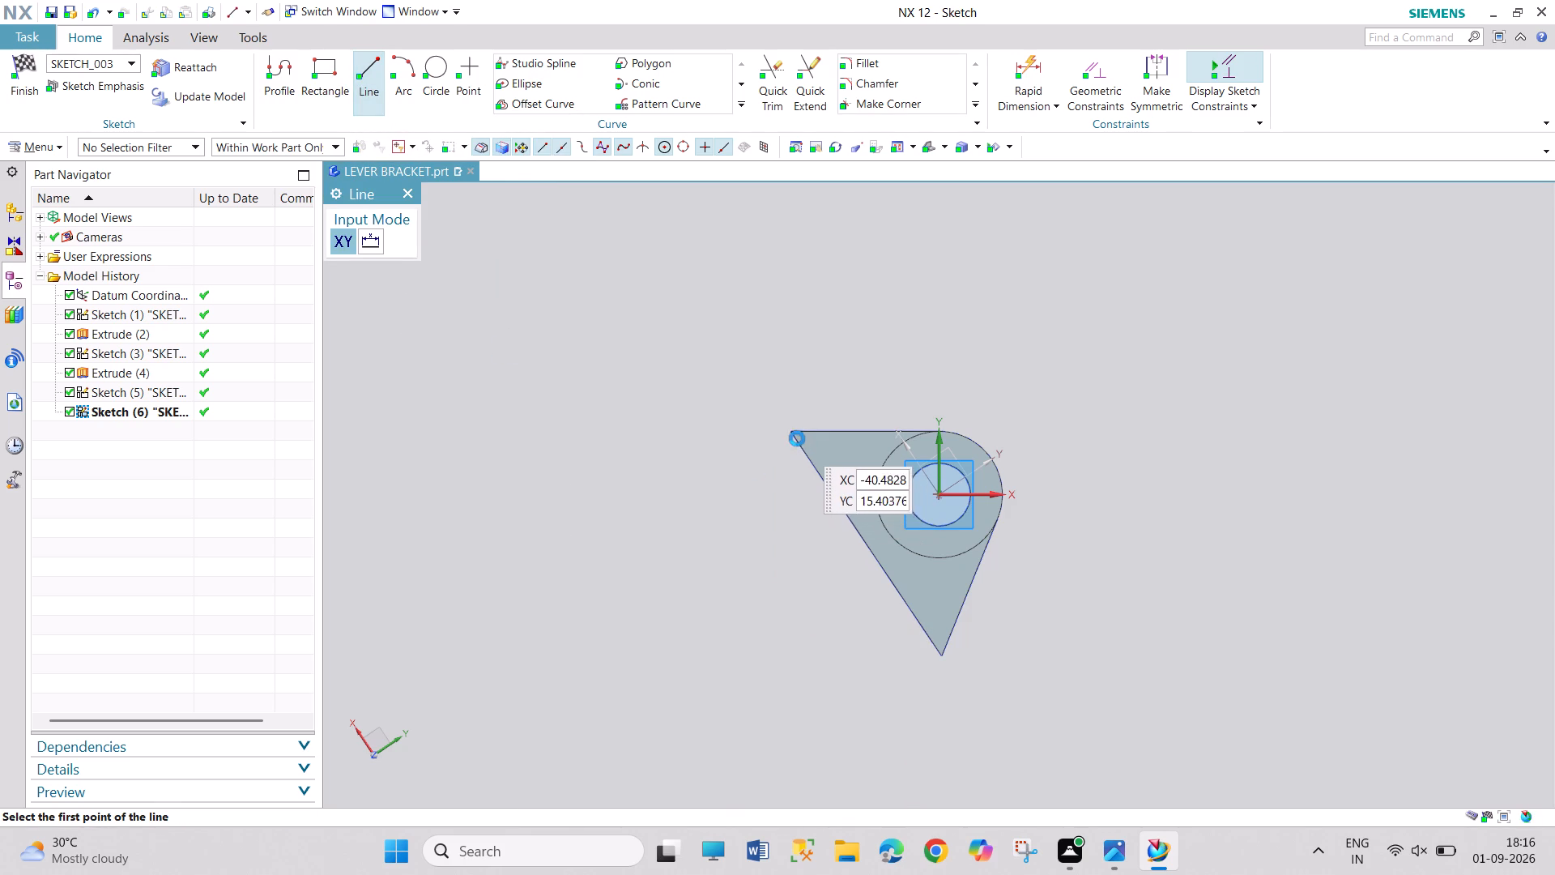
{"action": "left_click", "coordinate": [787, 428]}
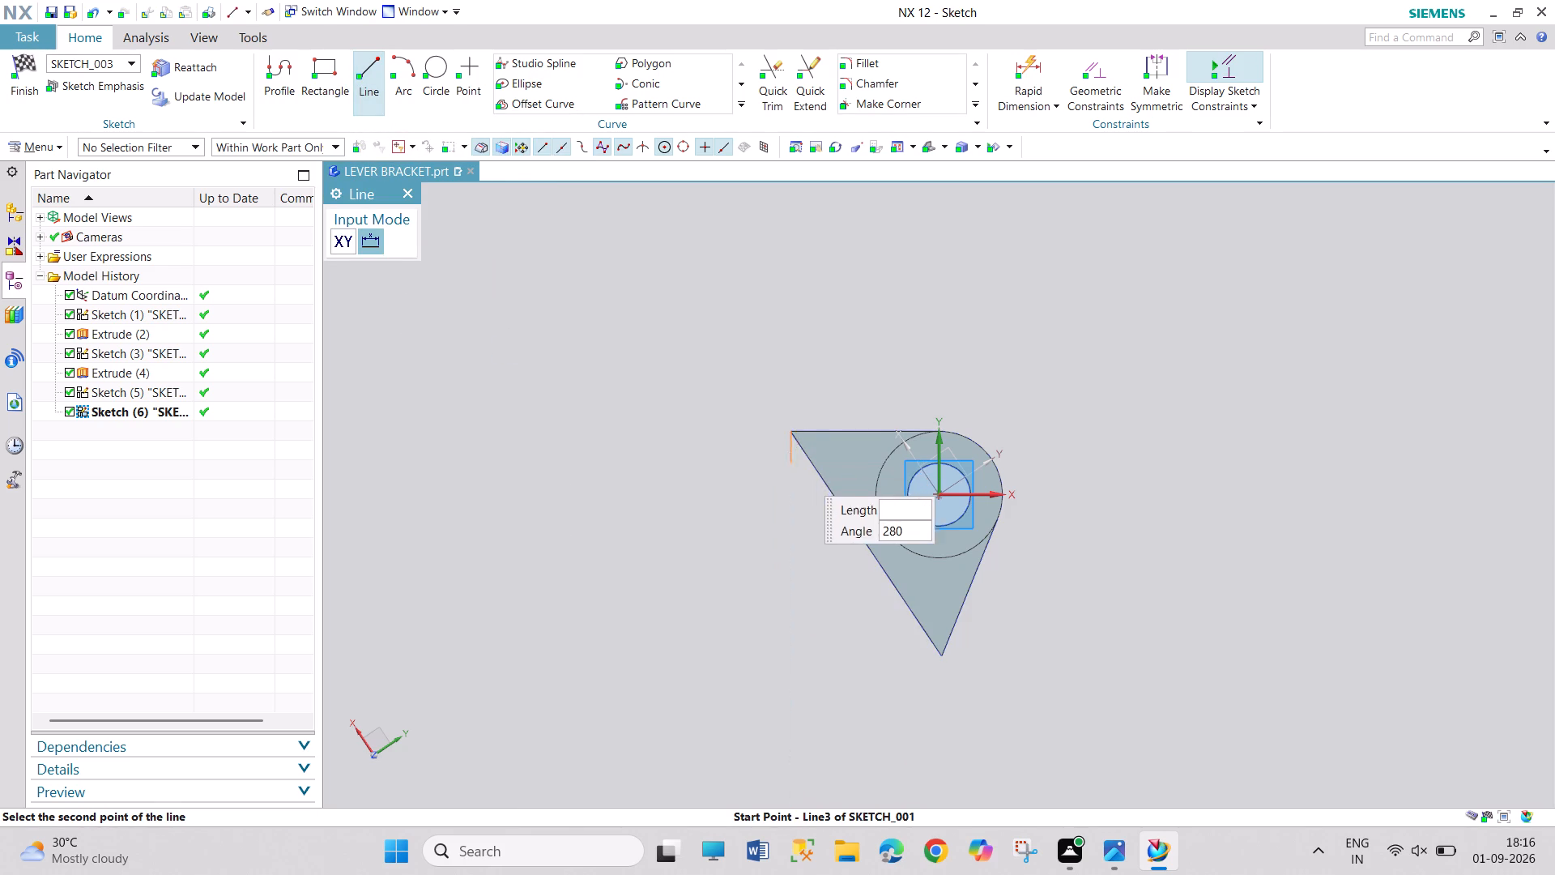
{"action": "left_click", "coordinate": [943, 655]}
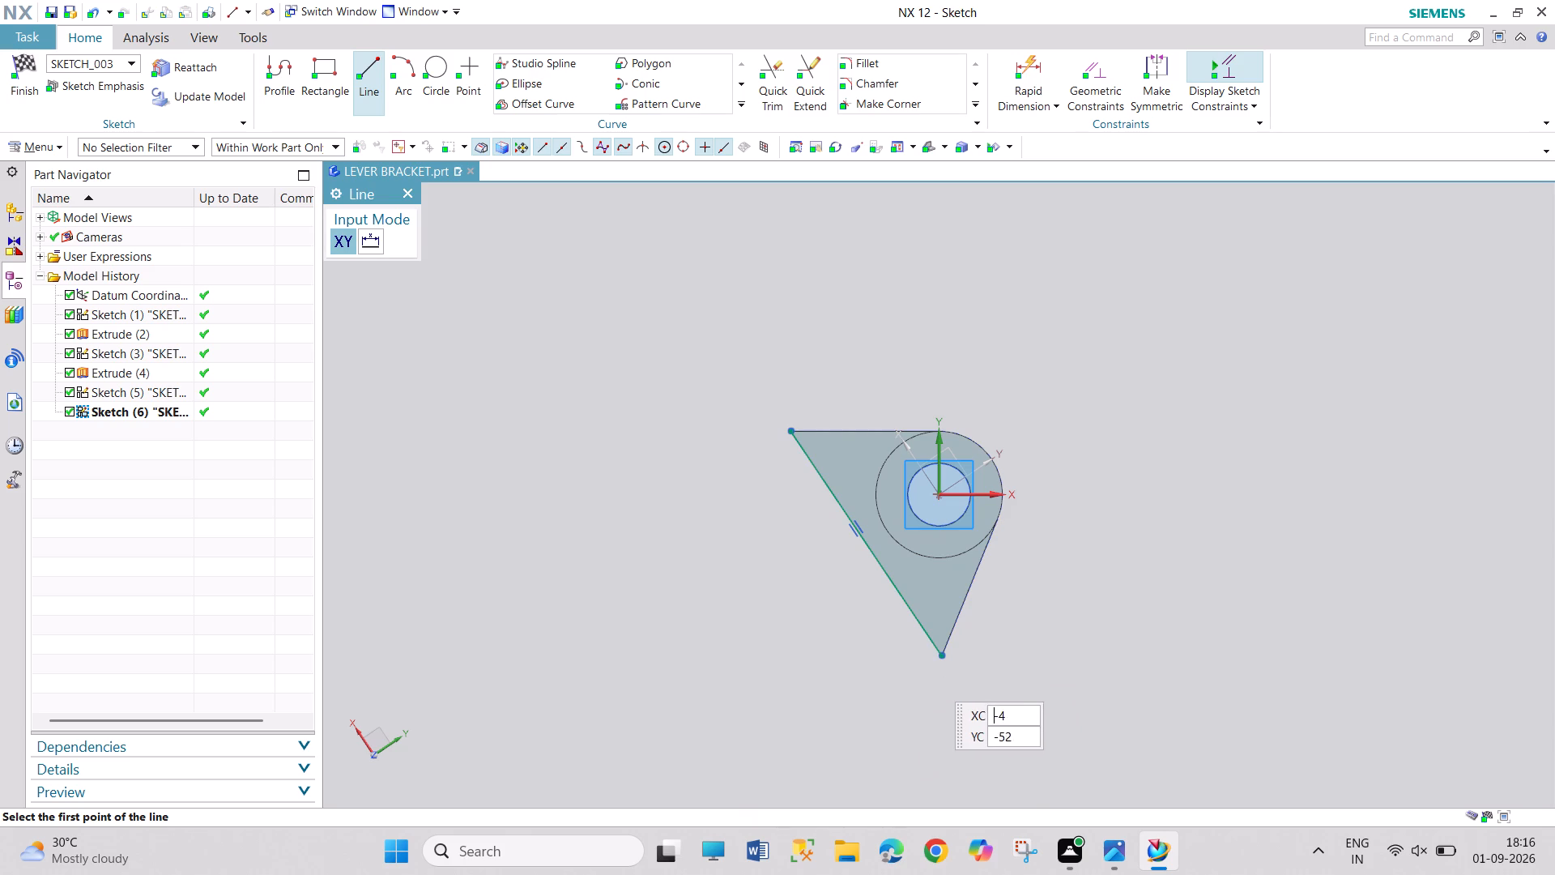
{"action": "left_click", "coordinate": [944, 655]}
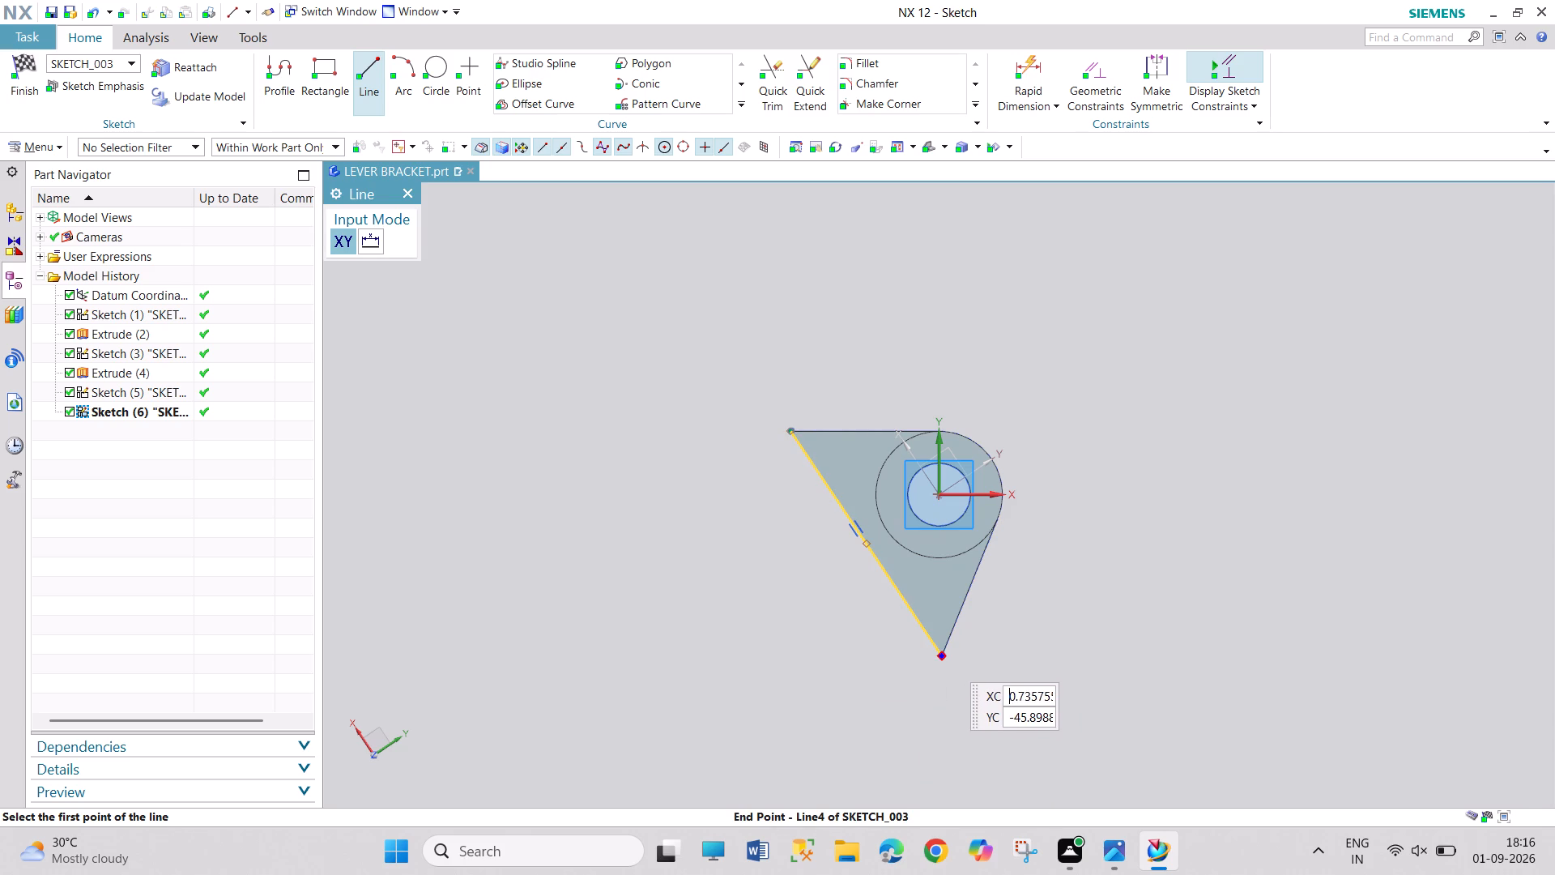
{"action": "left_click", "coordinate": [901, 690]}
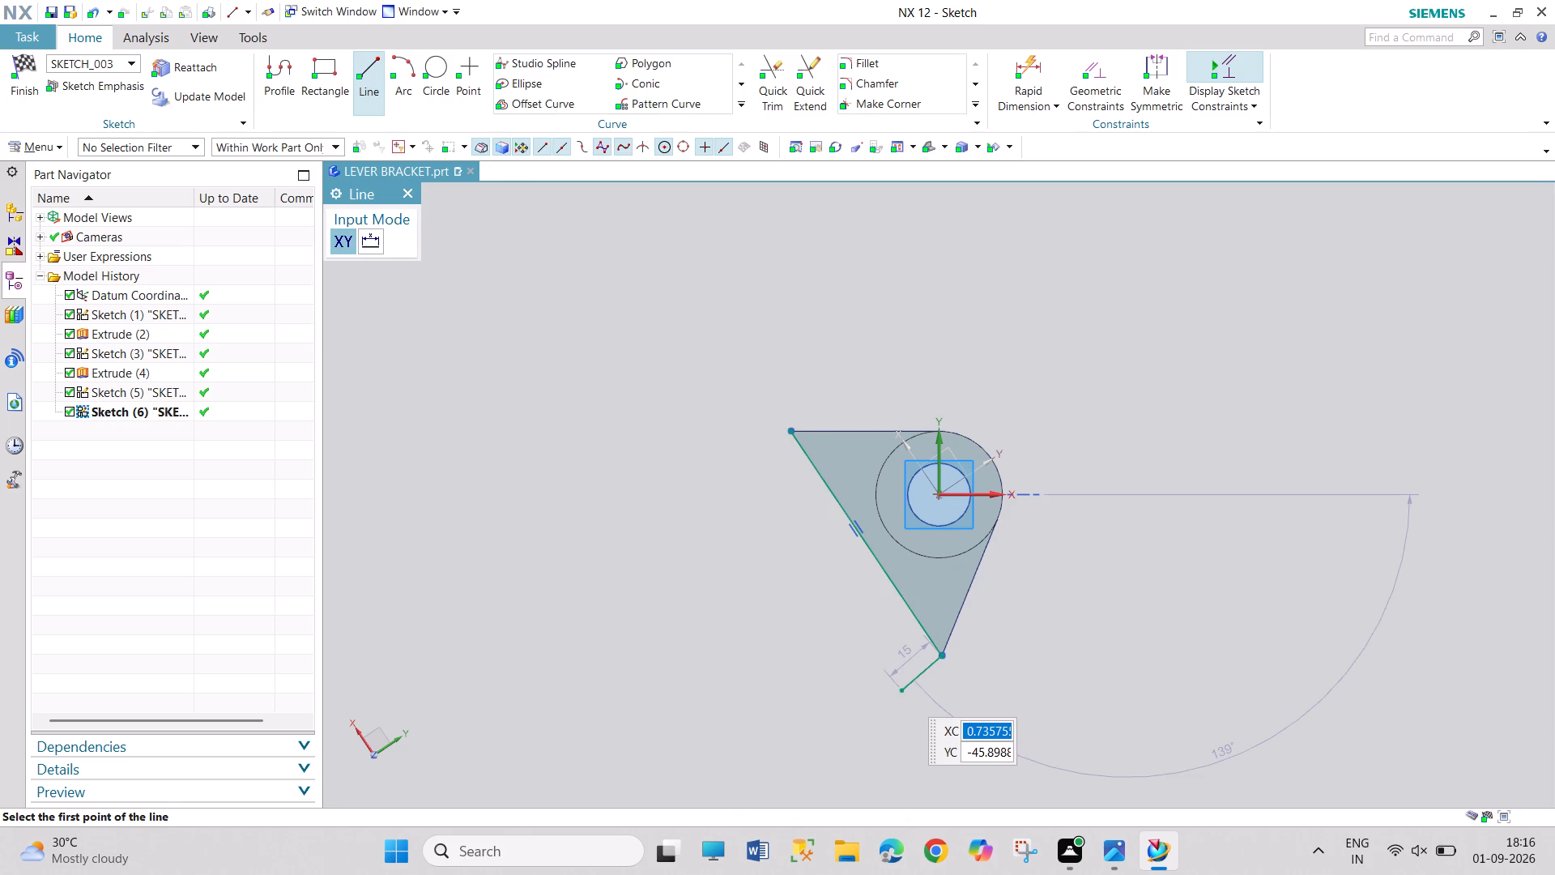
Draw an outer line about 107.5 mm long parallel to the 77 mm edge, and a perpendicular line from the edge's other end crossing it.
{"action": "left_click", "coordinate": [901, 690]}
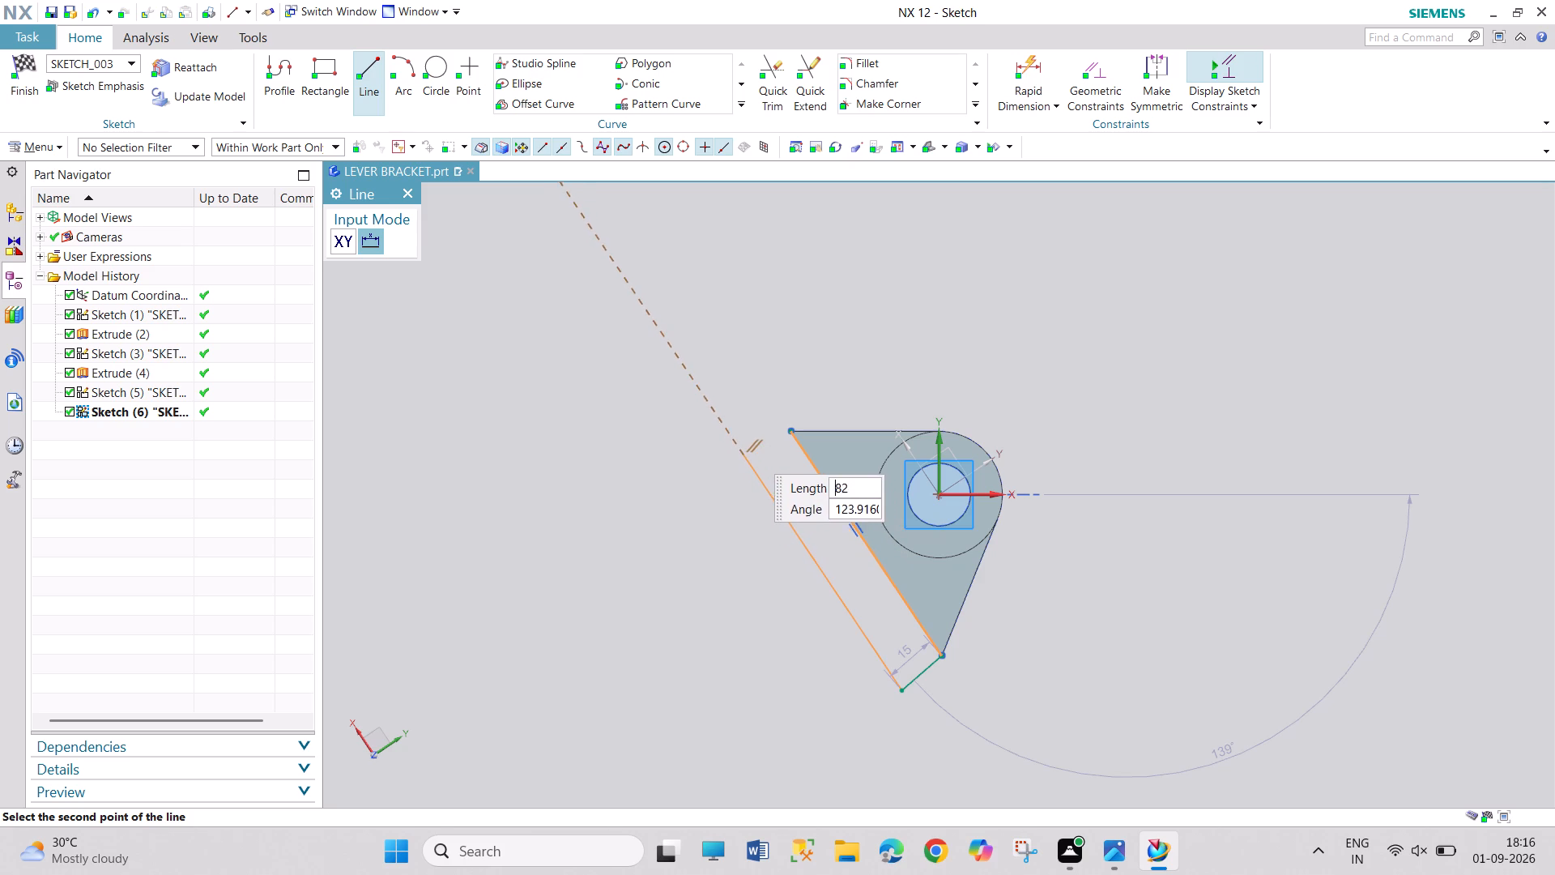
{"action": "left_click", "coordinate": [703, 369]}
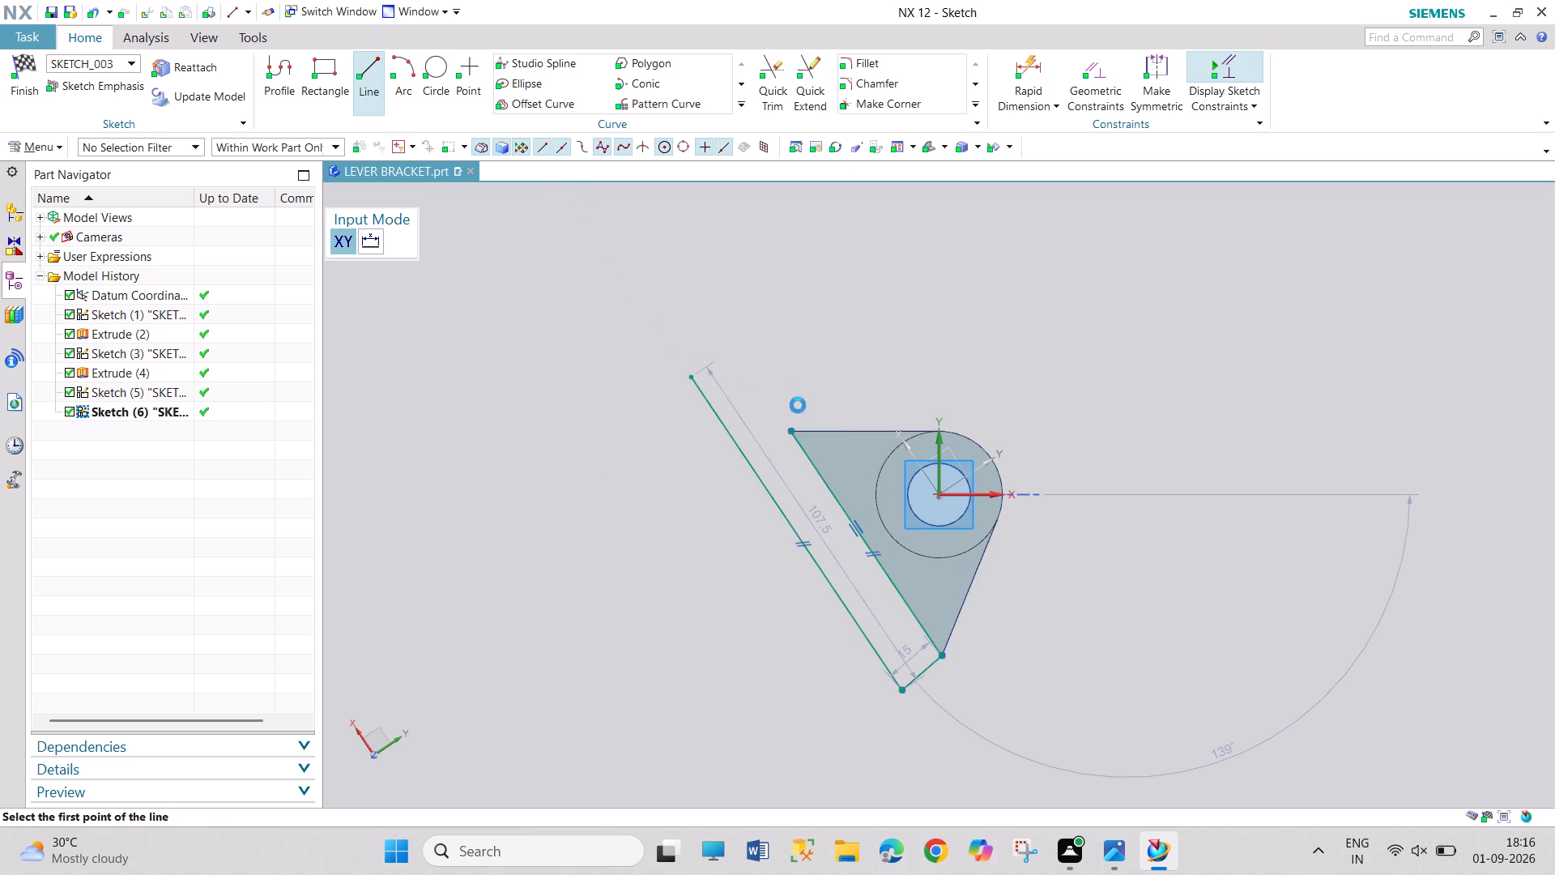
{"action": "left_click", "coordinate": [794, 429]}
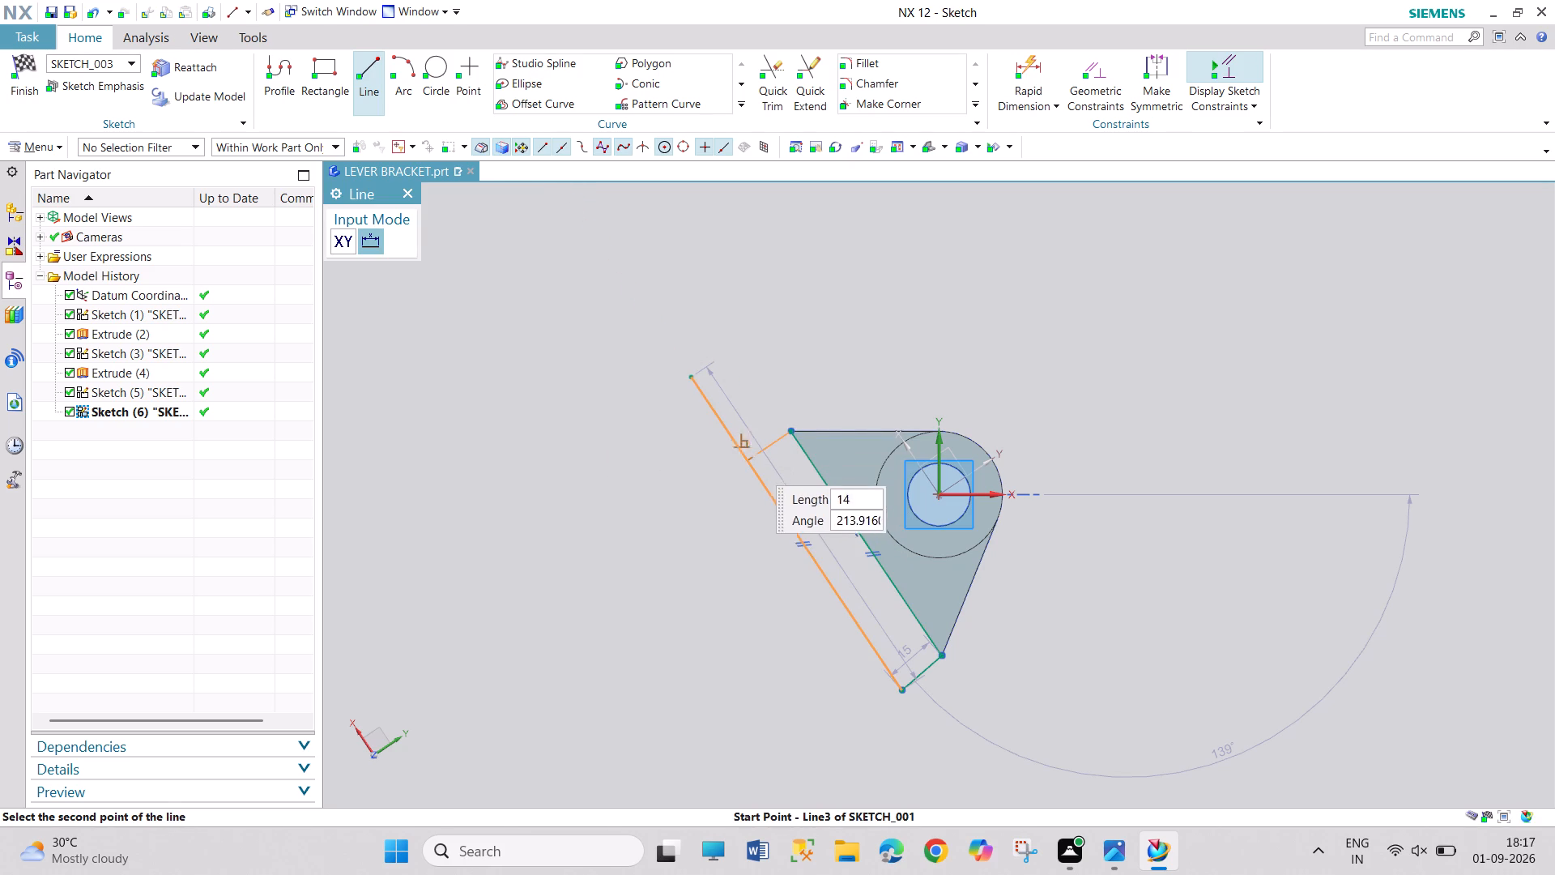
{"action": "left_click", "coordinate": [705, 486]}
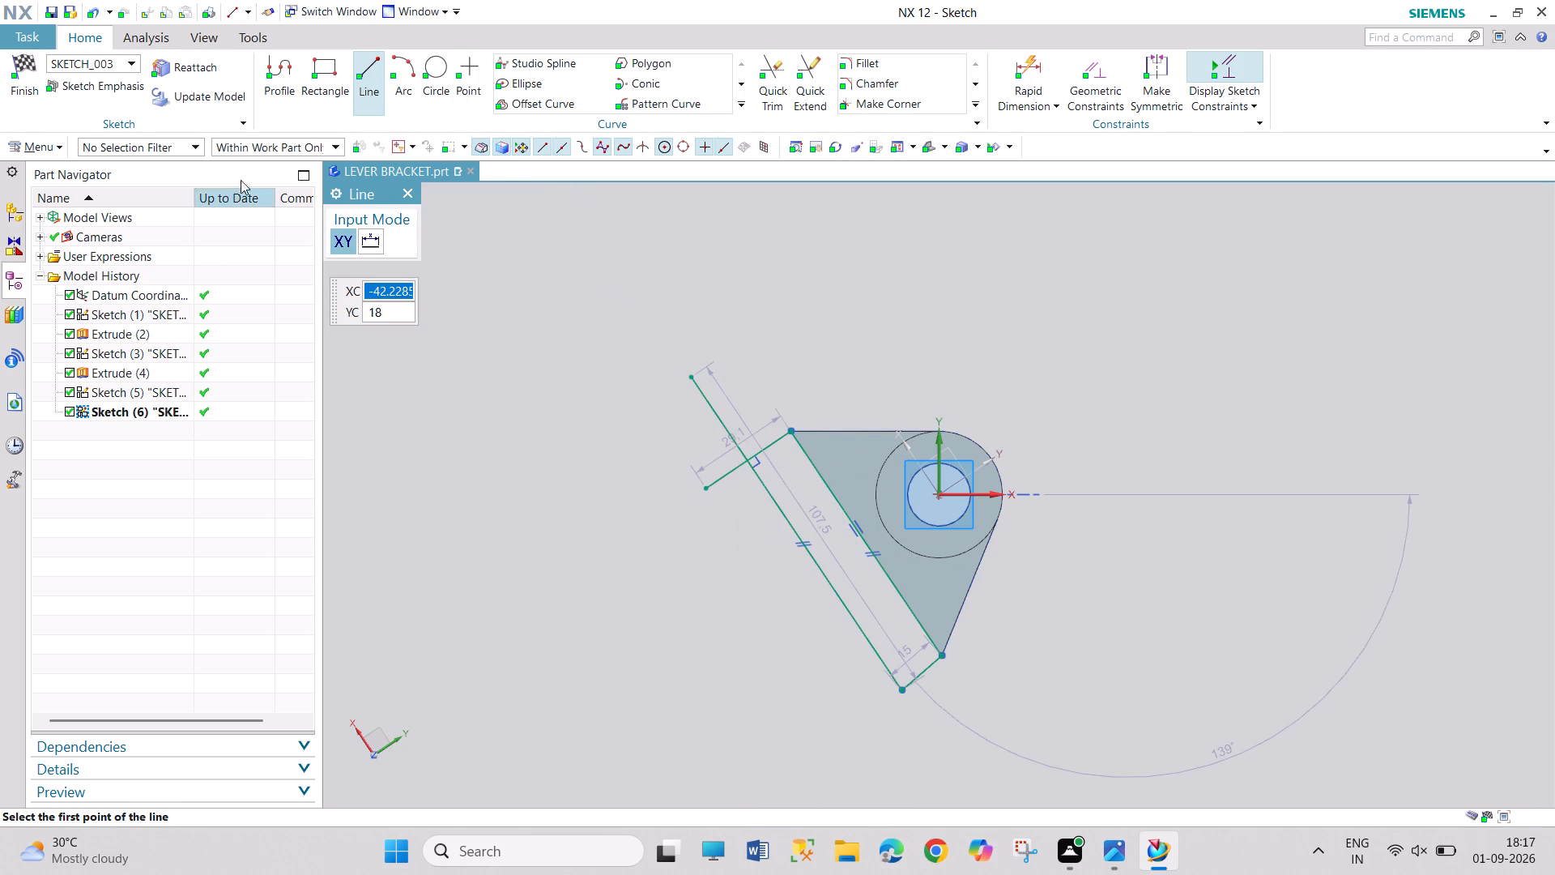
Use Make Corner on the outer parallel line and the perpendicular line, keeping the portions that close the strip along the web's edge.
{"action": "left_click", "coordinate": [888, 103]}
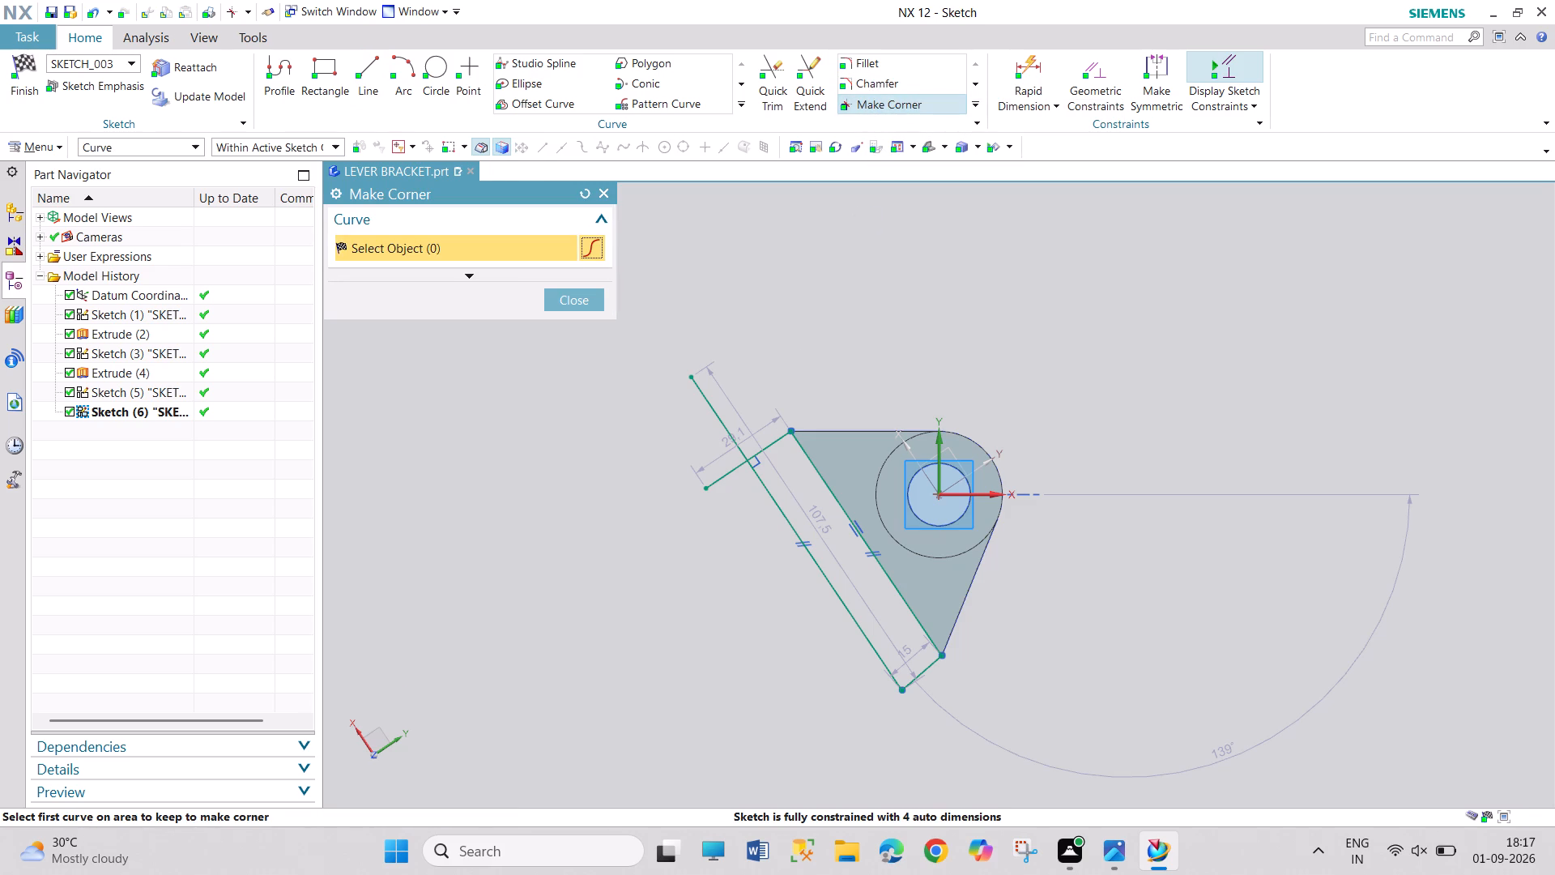
{"action": "left_click", "coordinate": [773, 496]}
{"action": "left_click", "coordinate": [779, 446]}
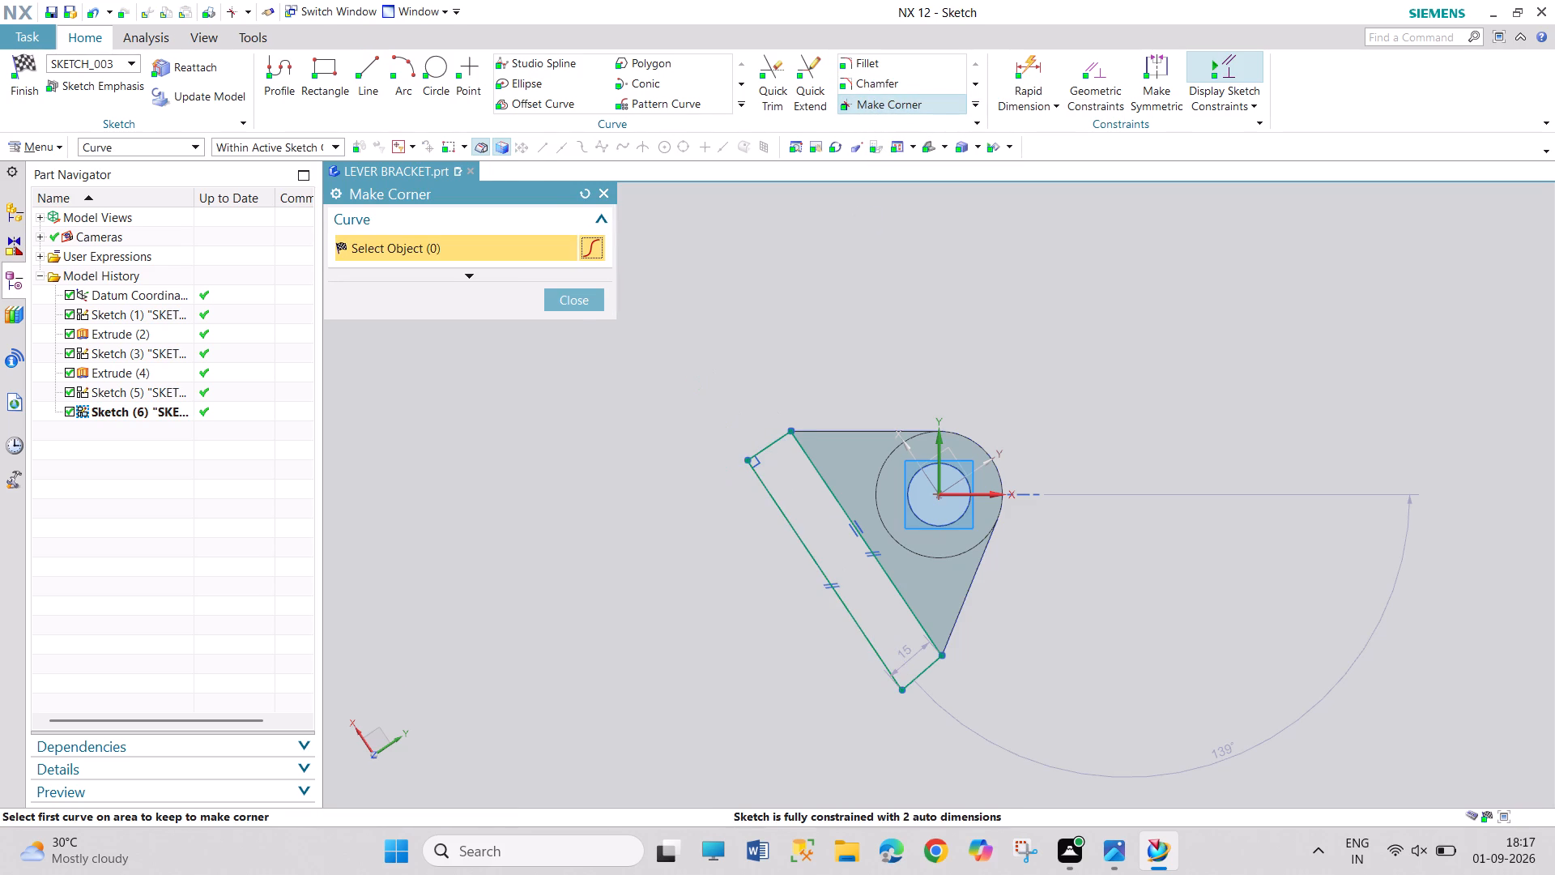
{"action": "left_click", "coordinate": [575, 297]}
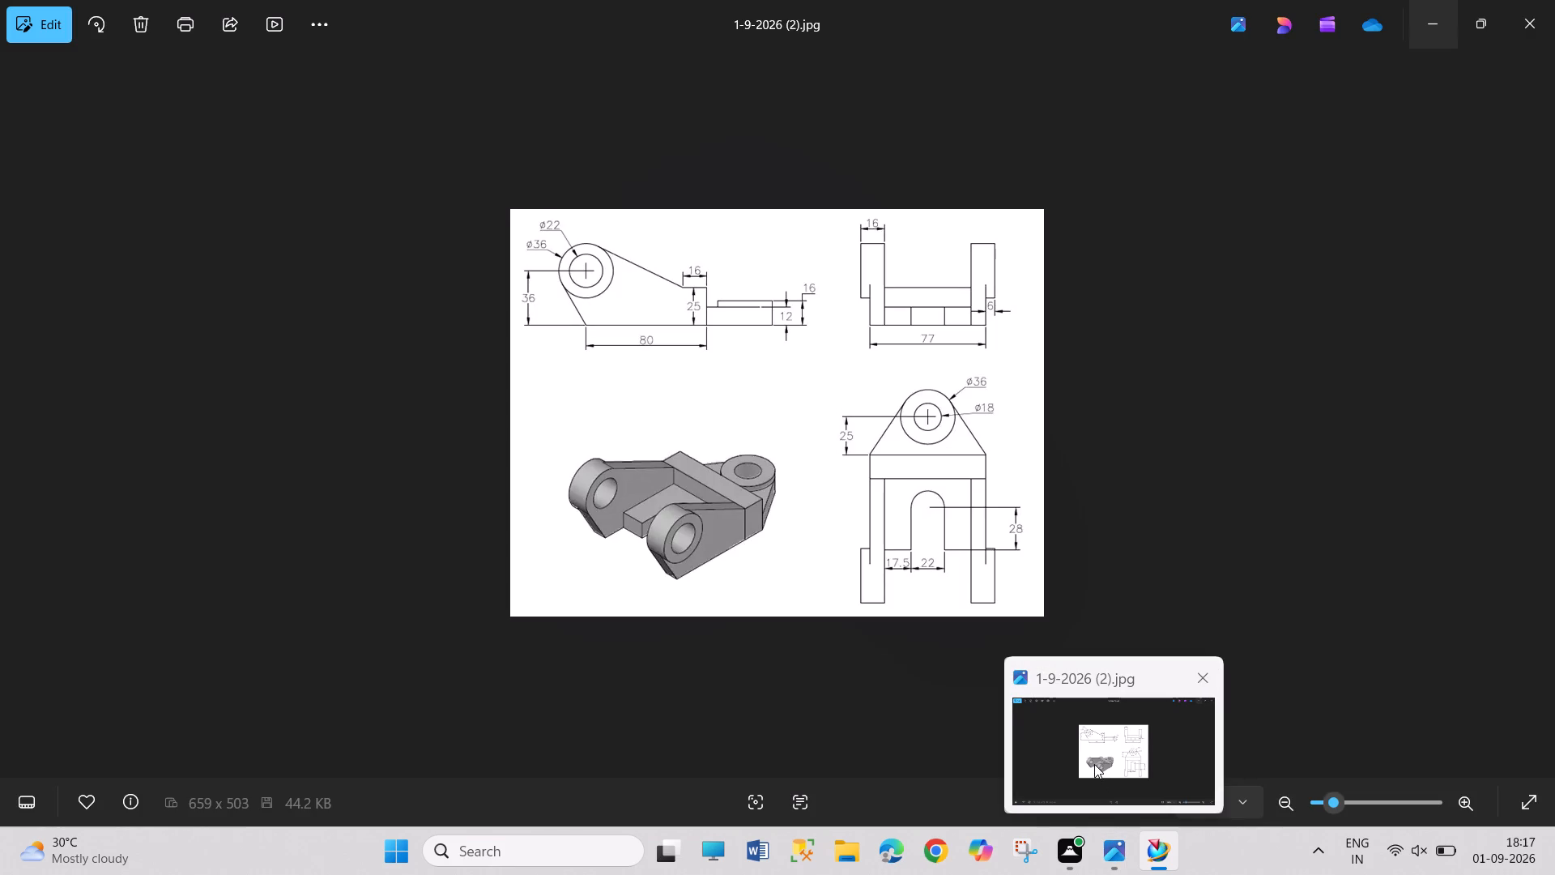
Set the width of the strip along the web's 77 mm edge to 16 mm and finish the sketch.
{"action": "double_click", "coordinate": [914, 653]}
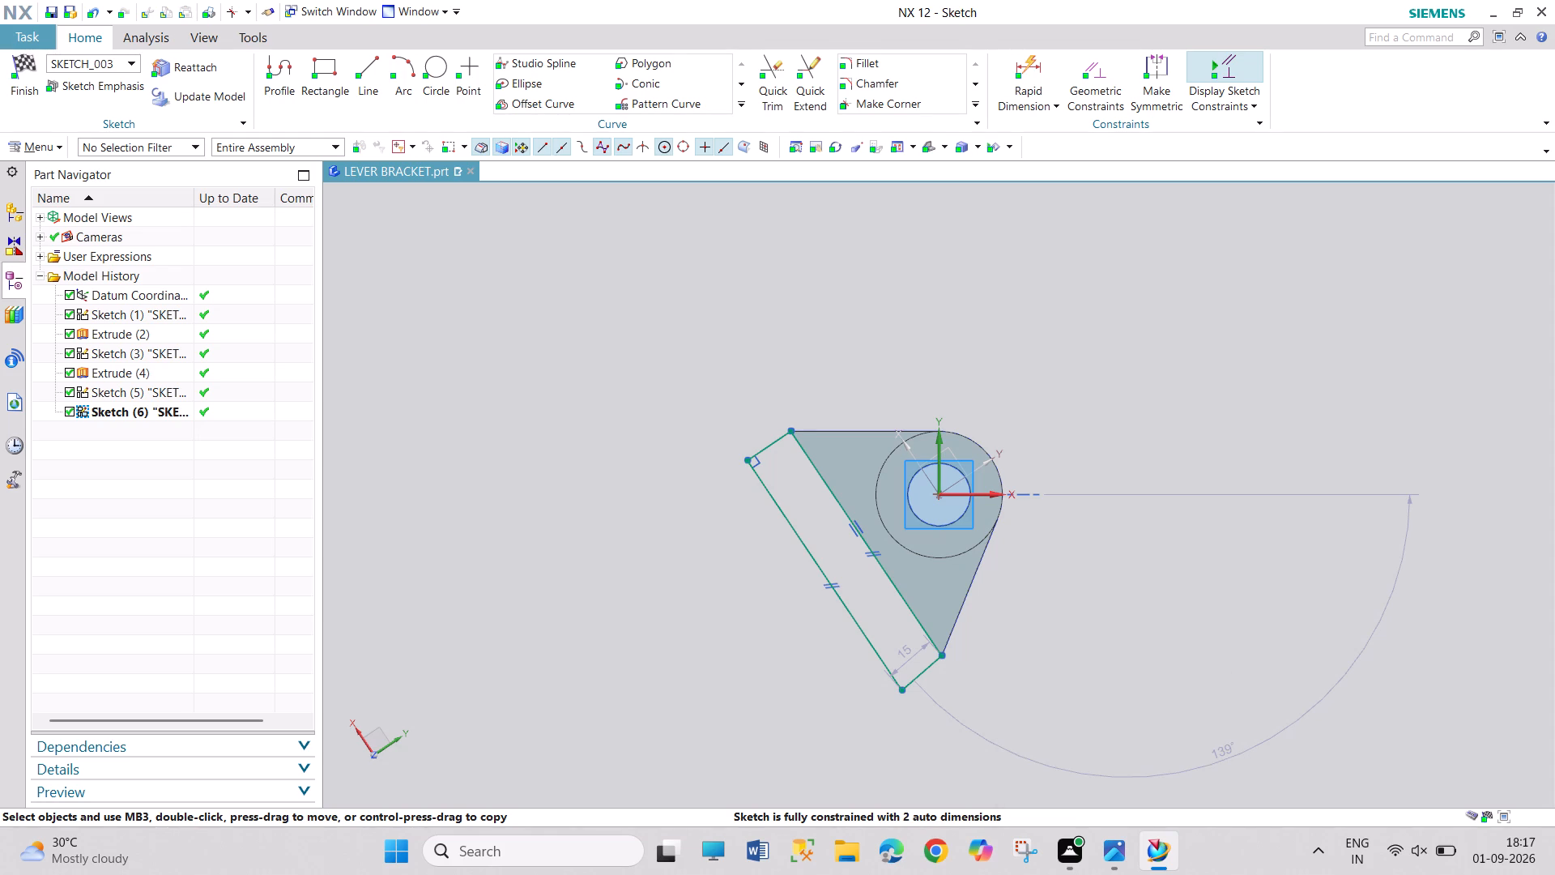
{"action": "double_click", "coordinate": [899, 653]}
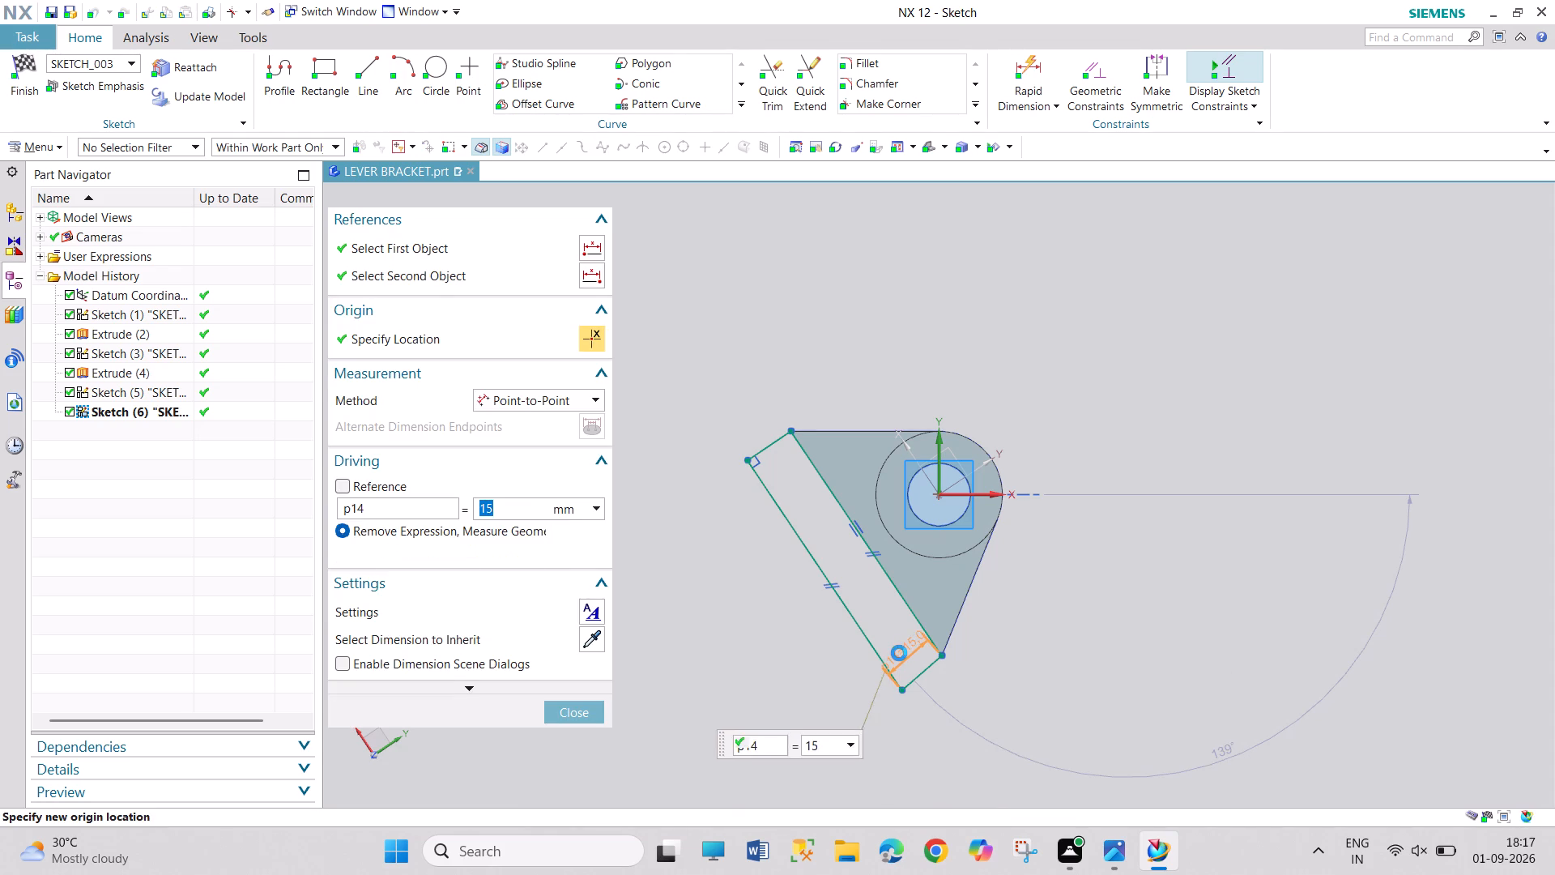
{"action": "type", "text": "16"}
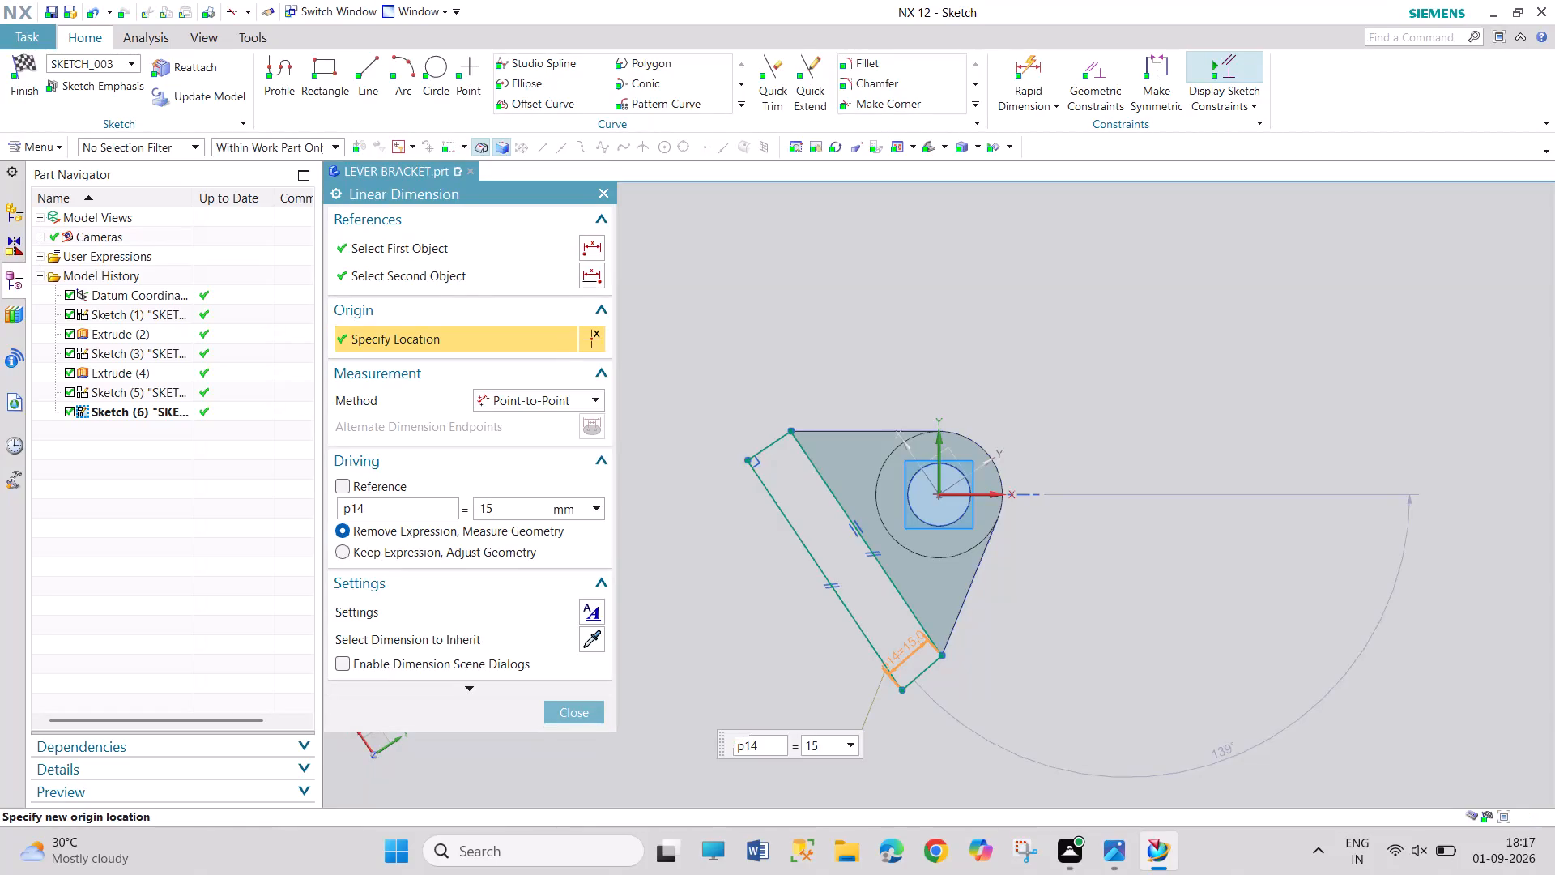
{"action": "double_click", "coordinate": [501, 510]}
{"action": "type", "text": "16"}
{"action": "key", "text": "Return"}
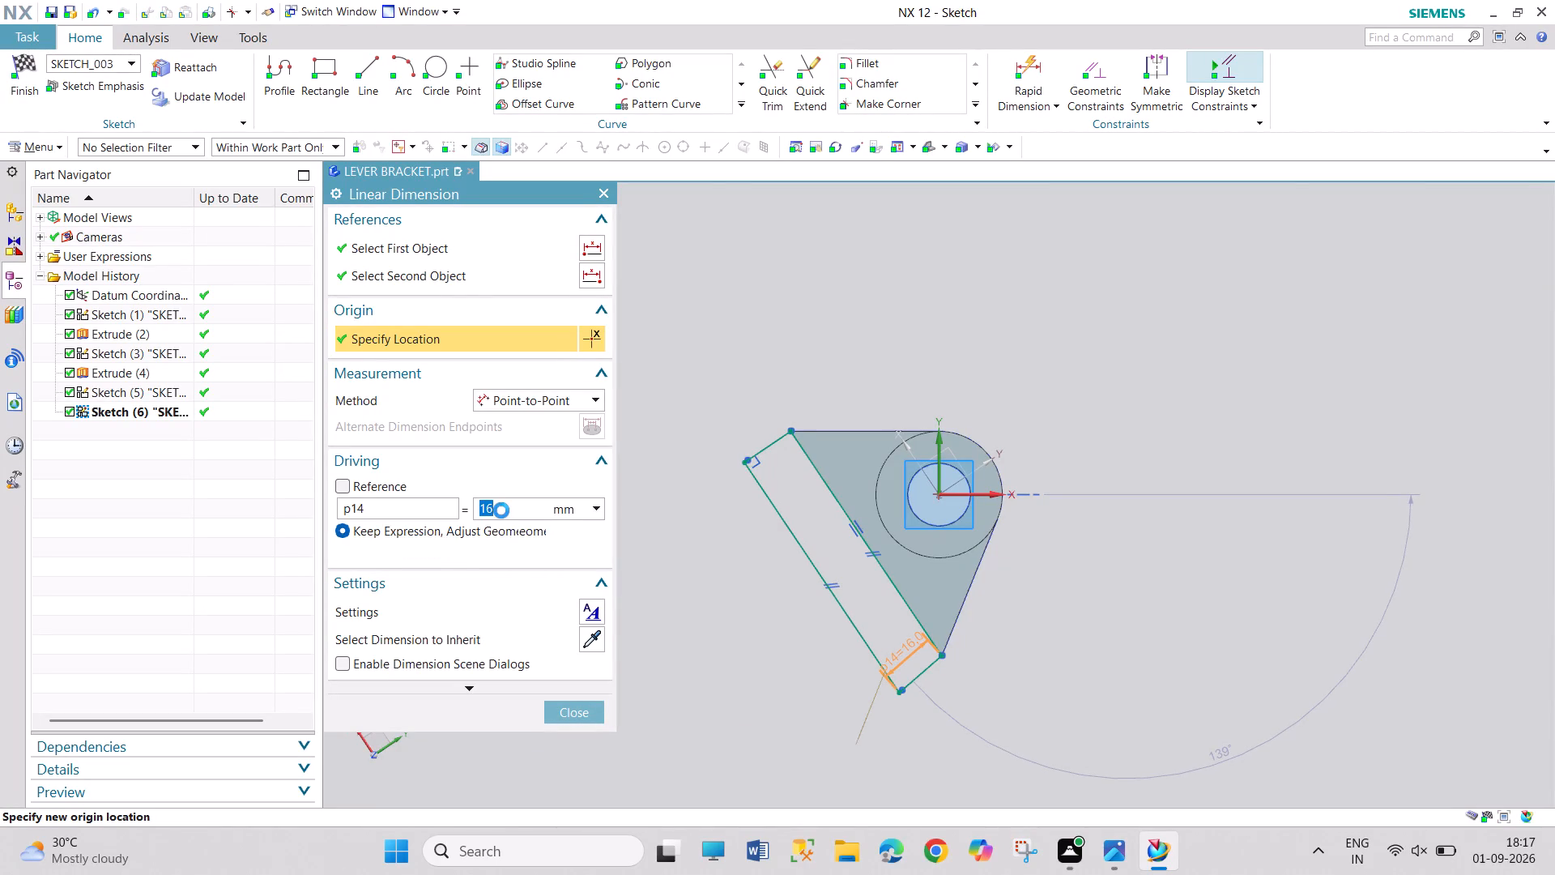
{"action": "left_click", "coordinate": [586, 715]}
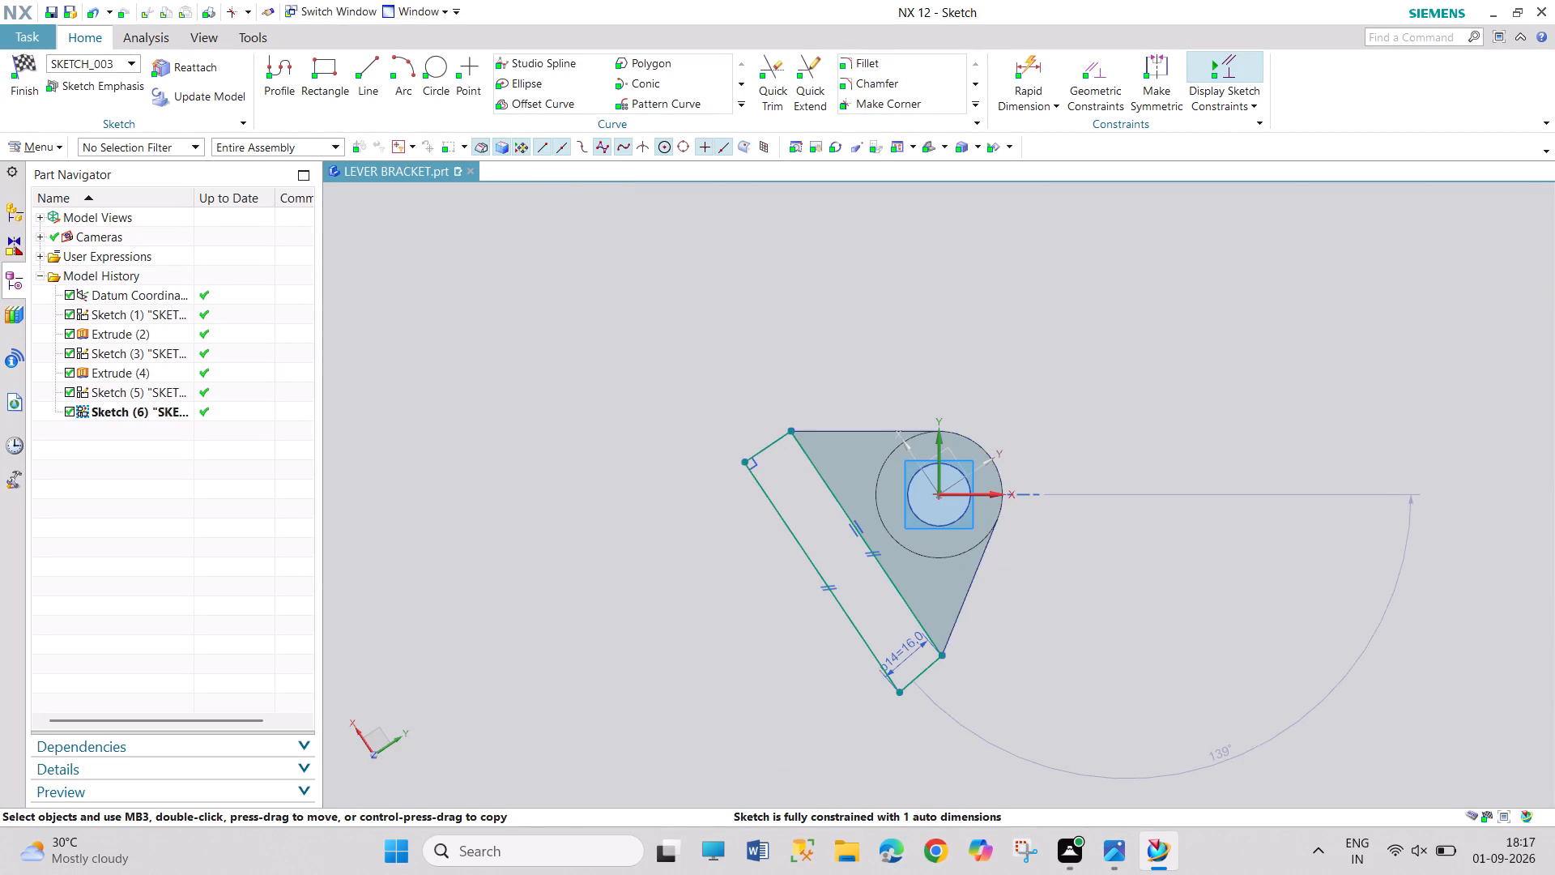
{"action": "left_click", "coordinate": [32, 75]}
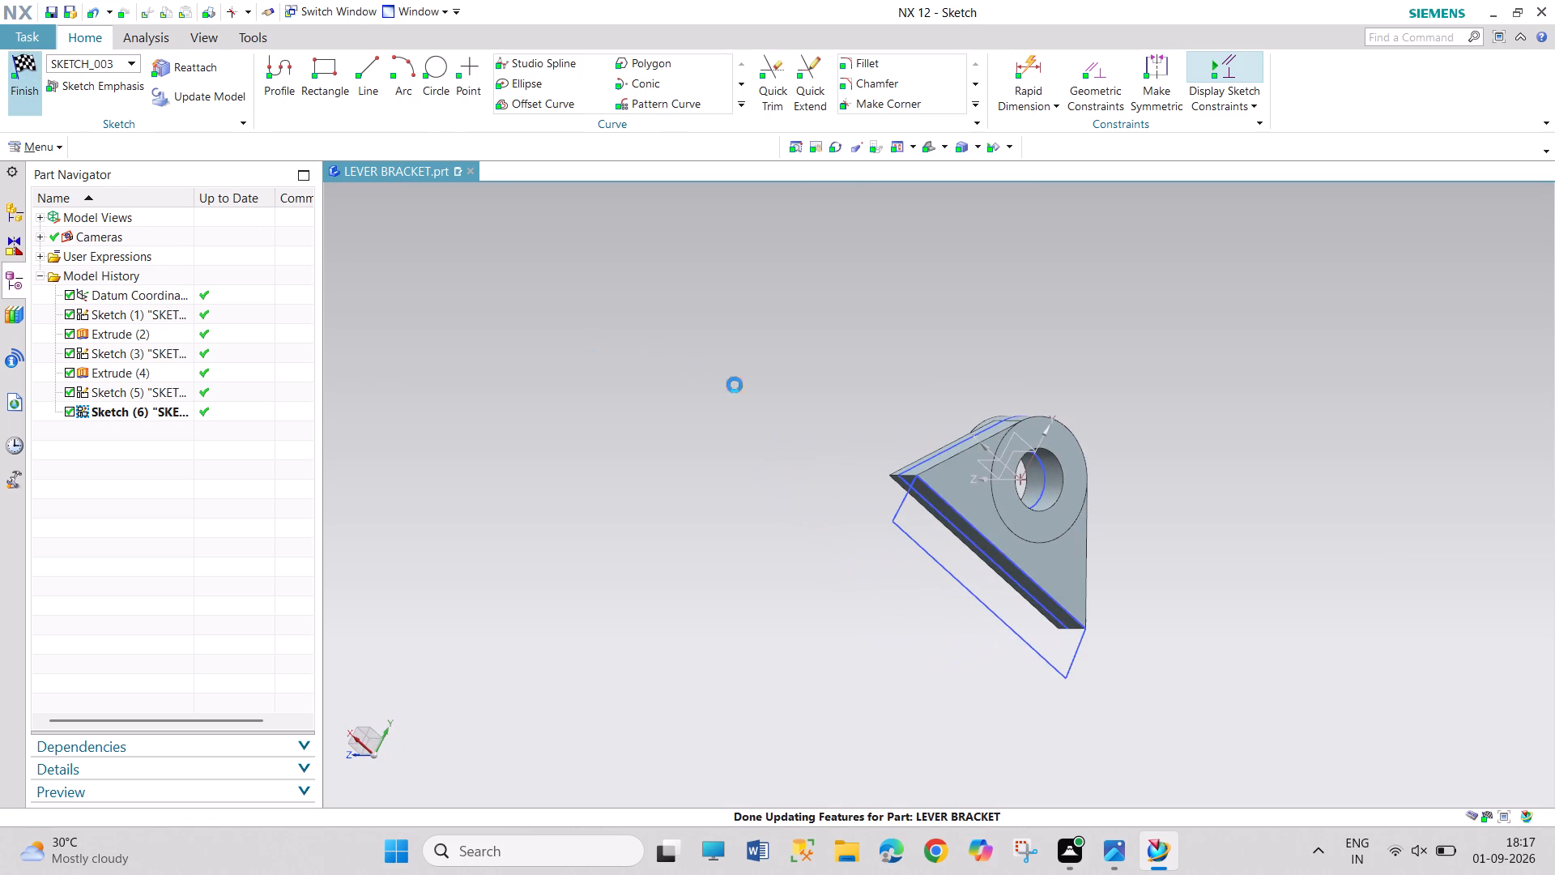
Extrude the closed strip profile from 0 to 25 mm, reversing the direction toward the boss's raised side.
{"action": "middle_click_drag", "start_coordinate": [769, 493], "coordinate": [897, 279]}
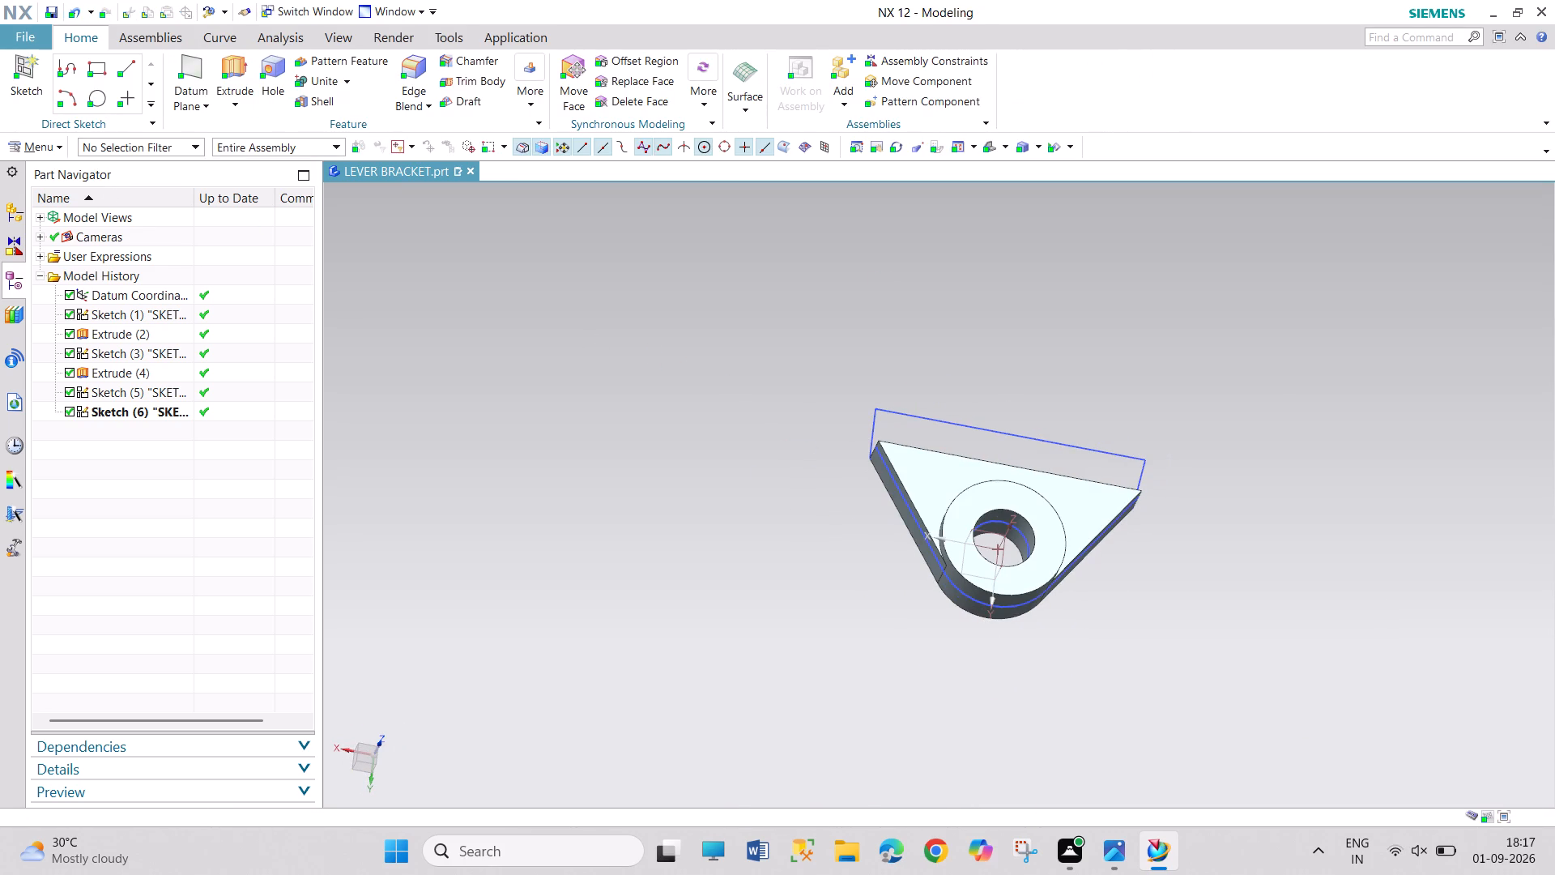
{"action": "middle_click_drag", "start_coordinate": [668, 614], "coordinate": [840, 540]}
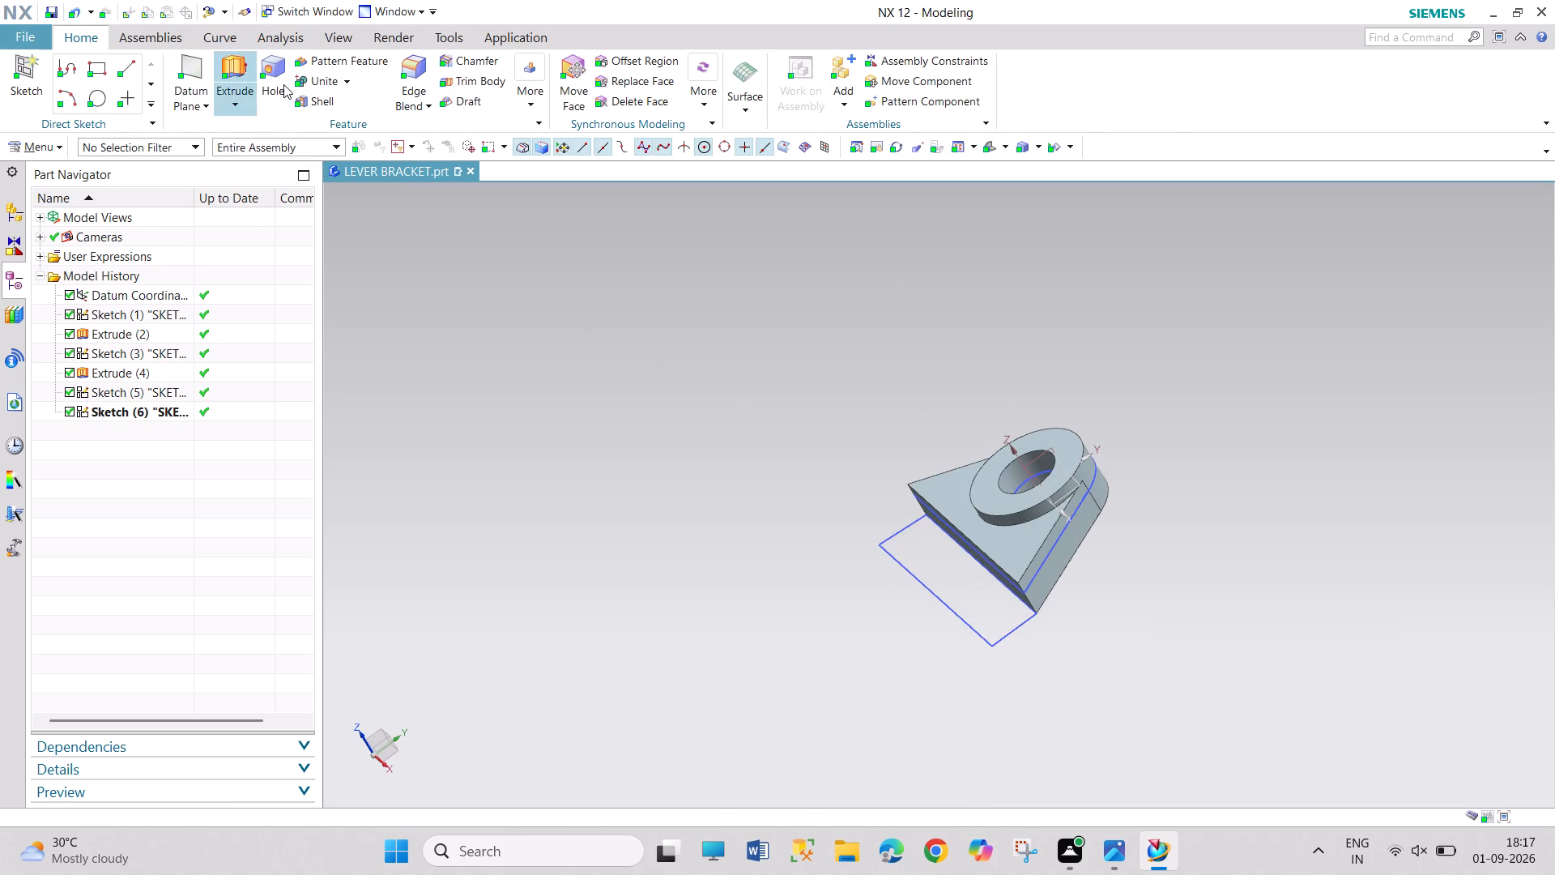
{"action": "left_click", "coordinate": [230, 68]}
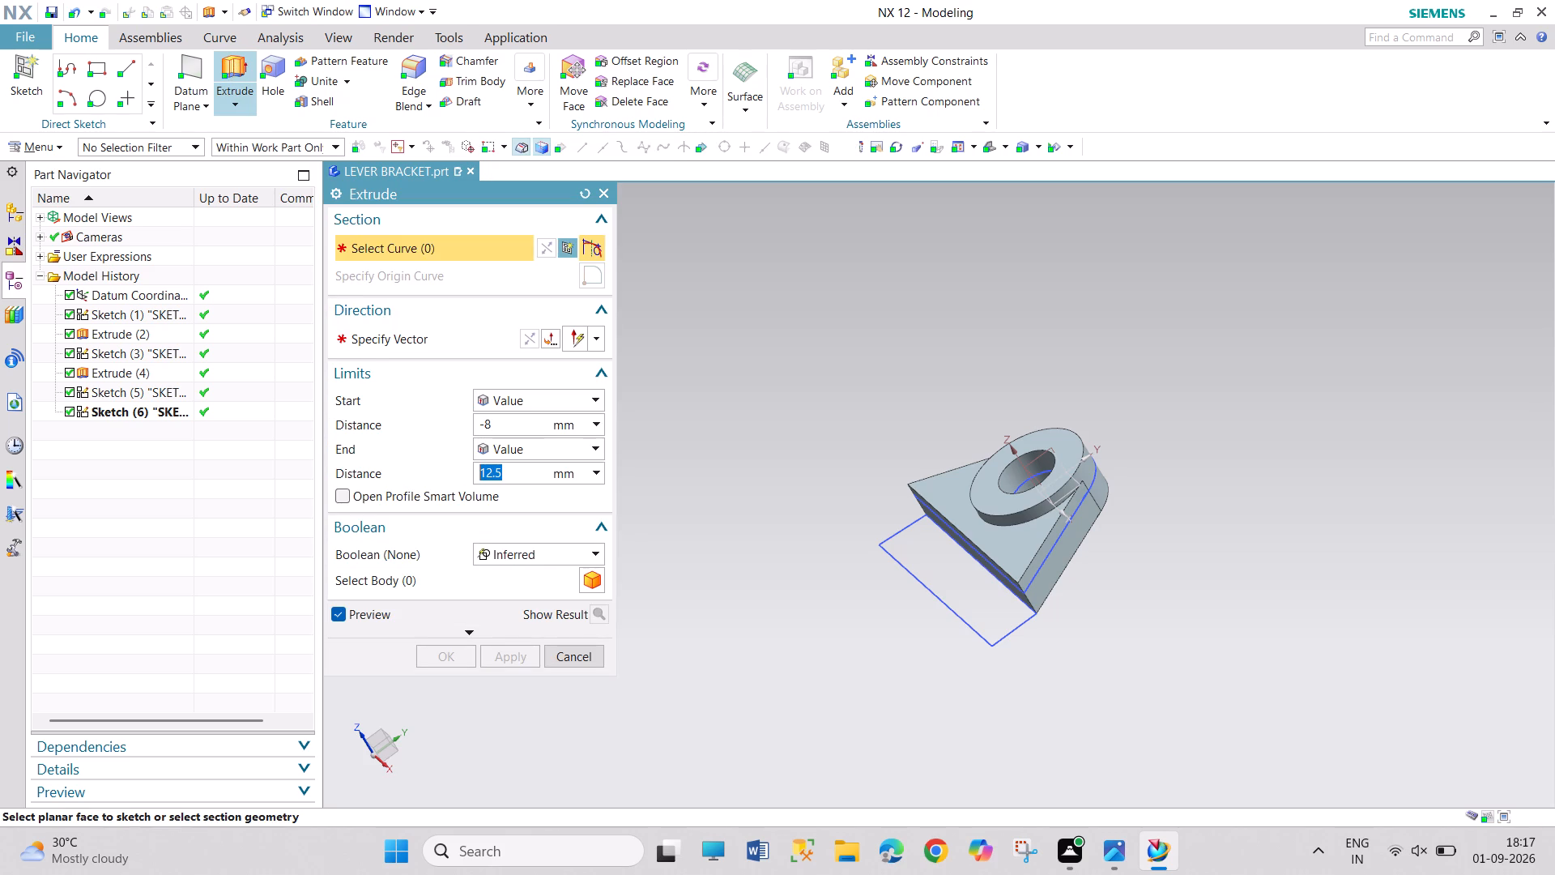
{"action": "left_click", "coordinate": [984, 649]}
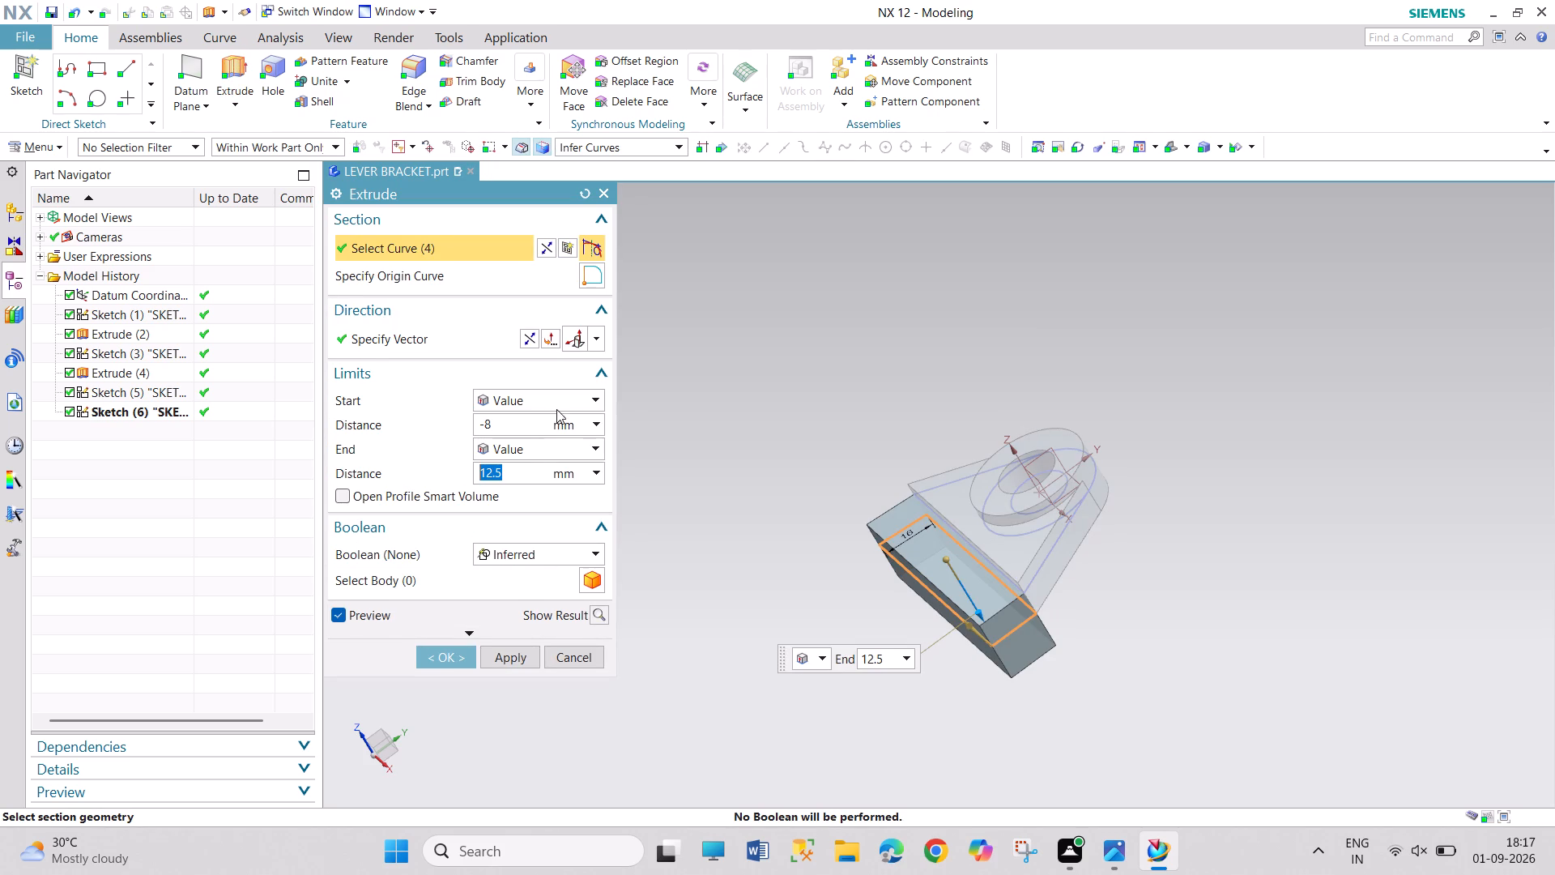
{"action": "double_click", "coordinate": [509, 424]}
{"action": "key", "text": "0"}
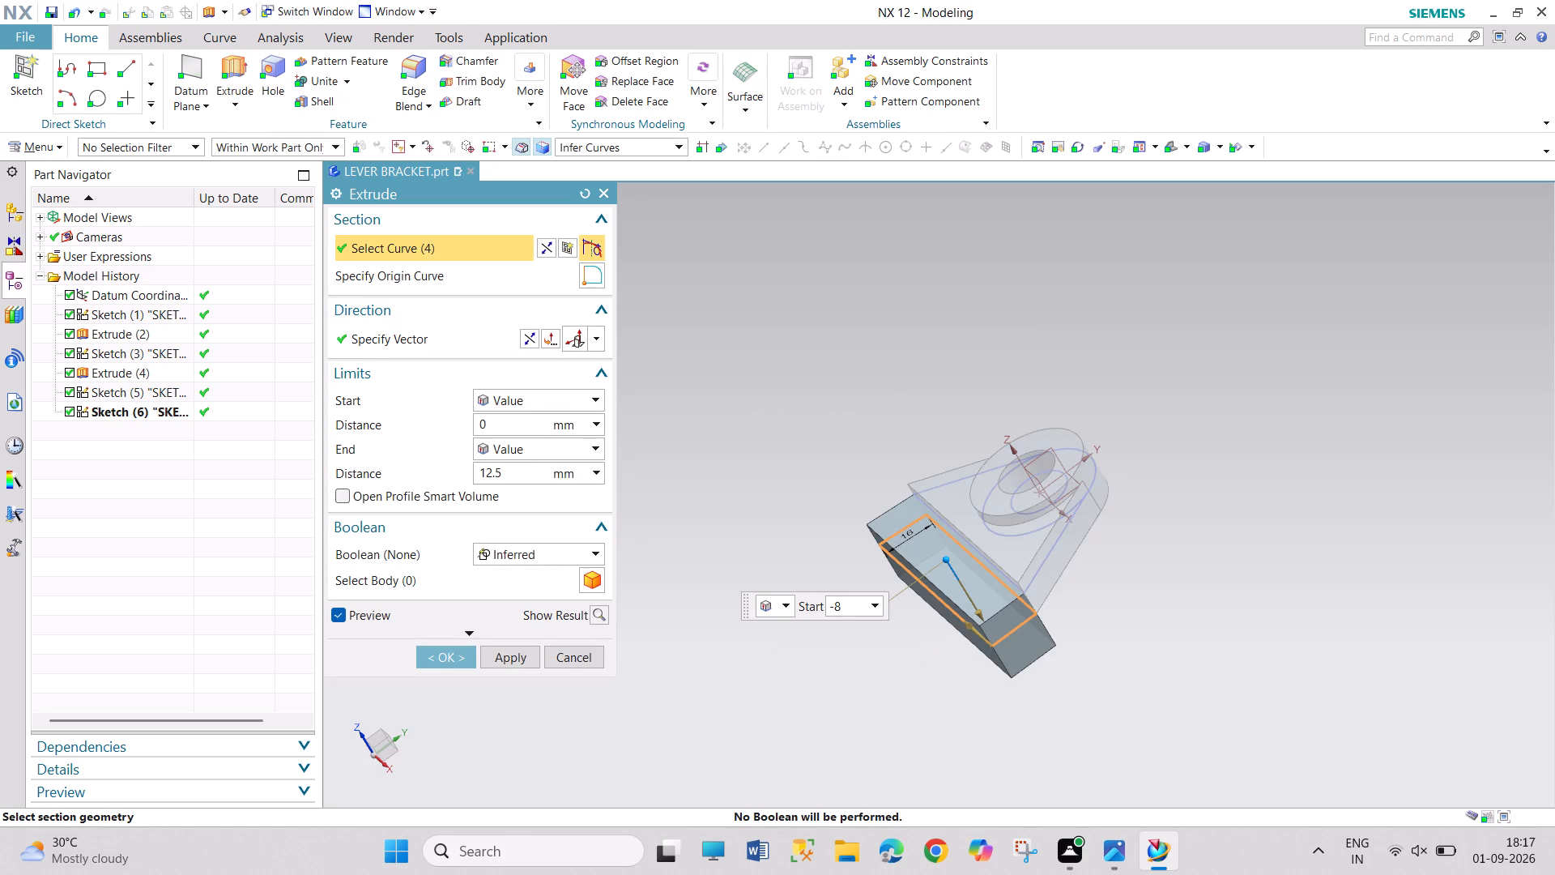
{"action": "double_click", "coordinate": [517, 475]}
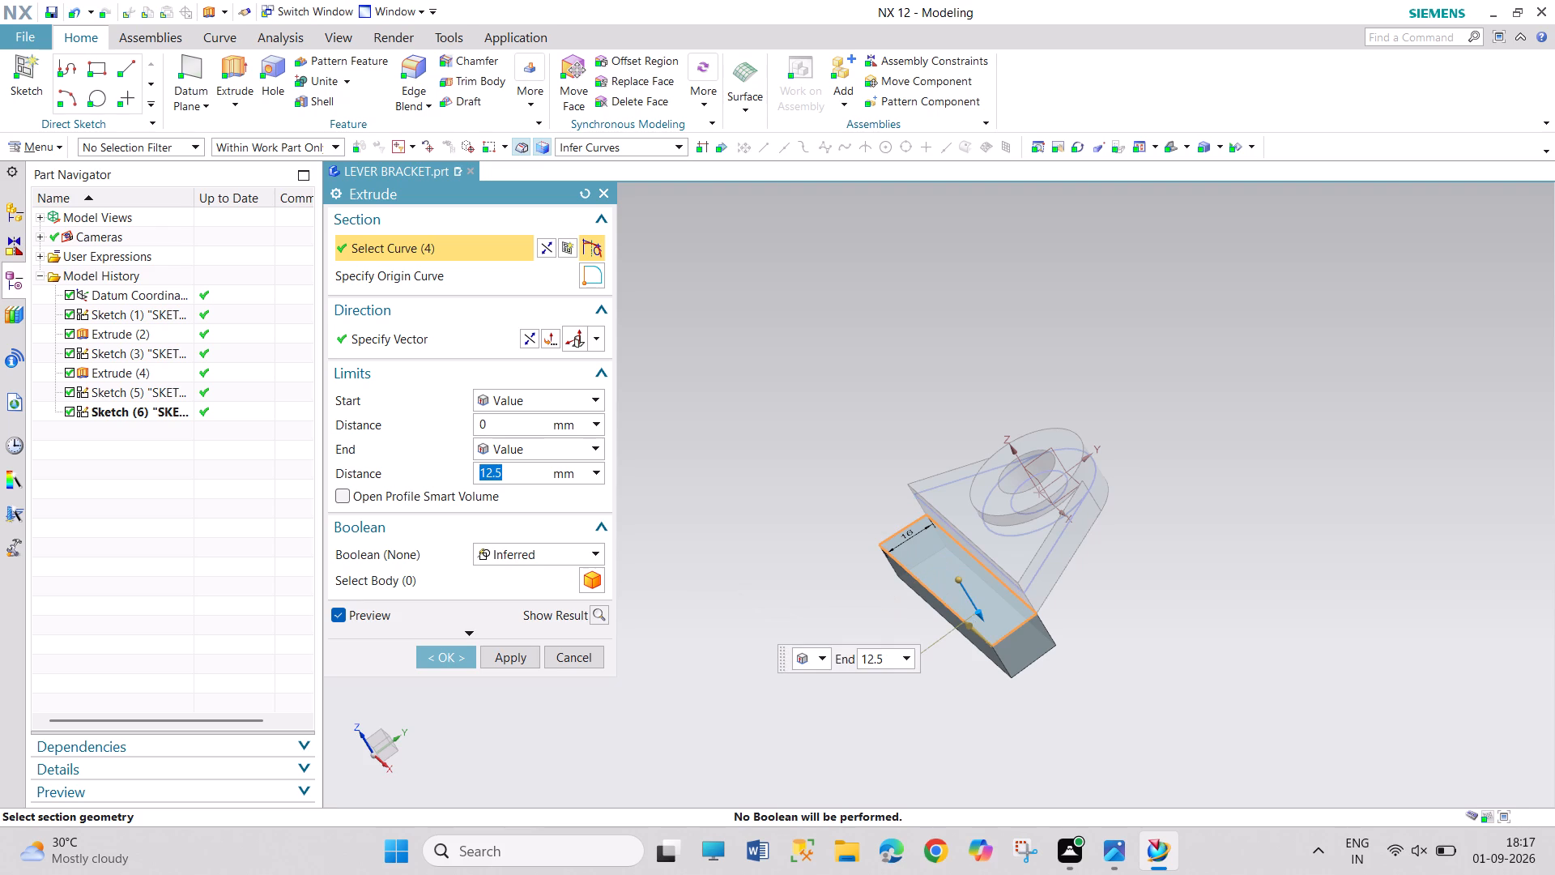
{"action": "left_click", "coordinate": [531, 342]}
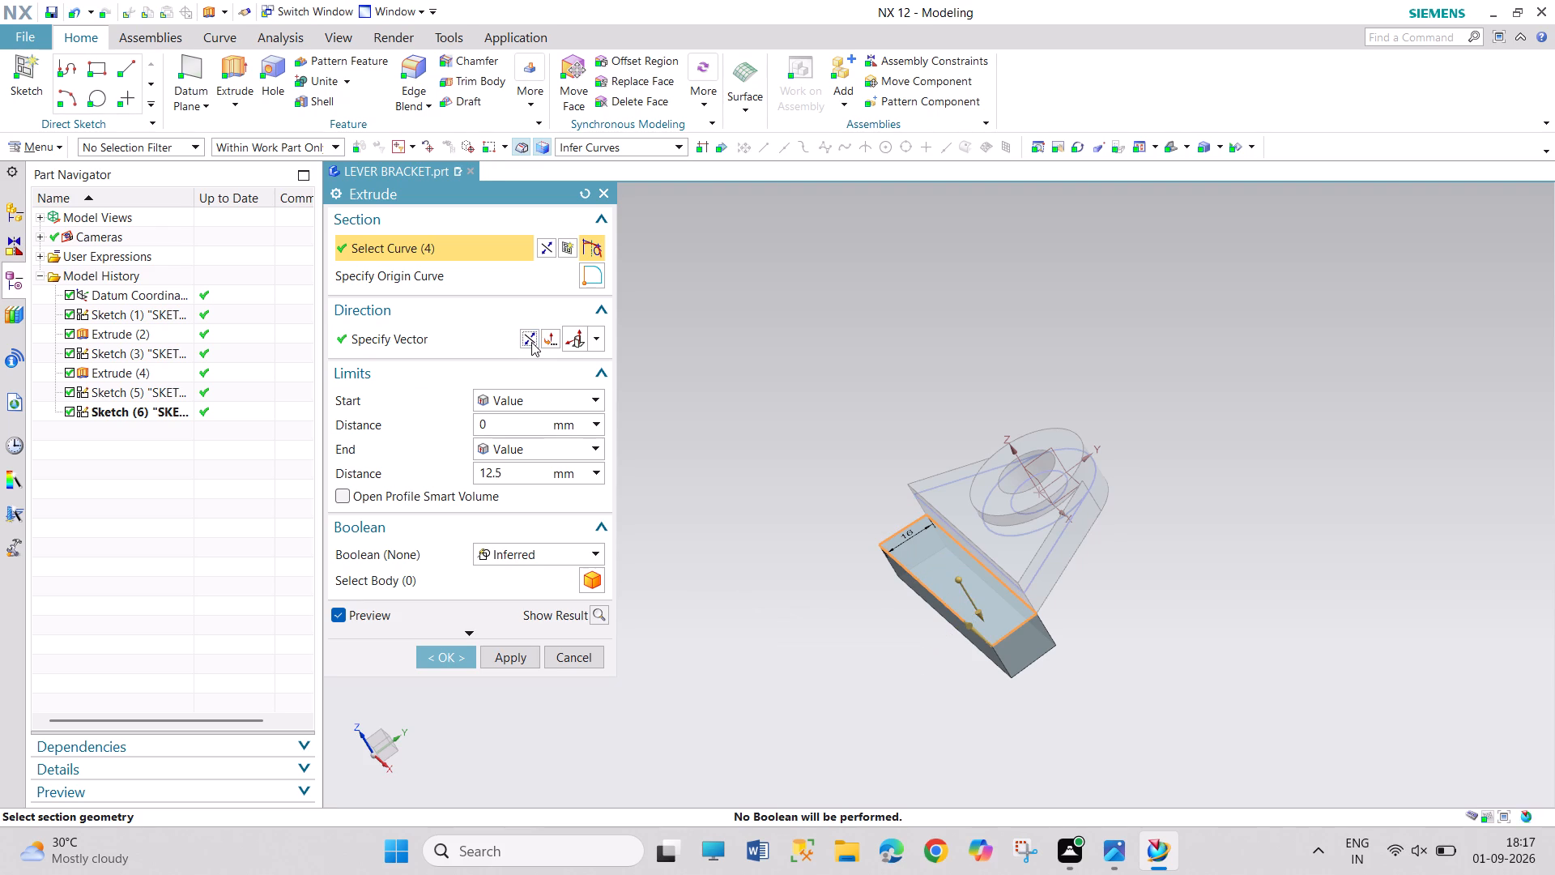
{"action": "double_click", "coordinate": [510, 468]}
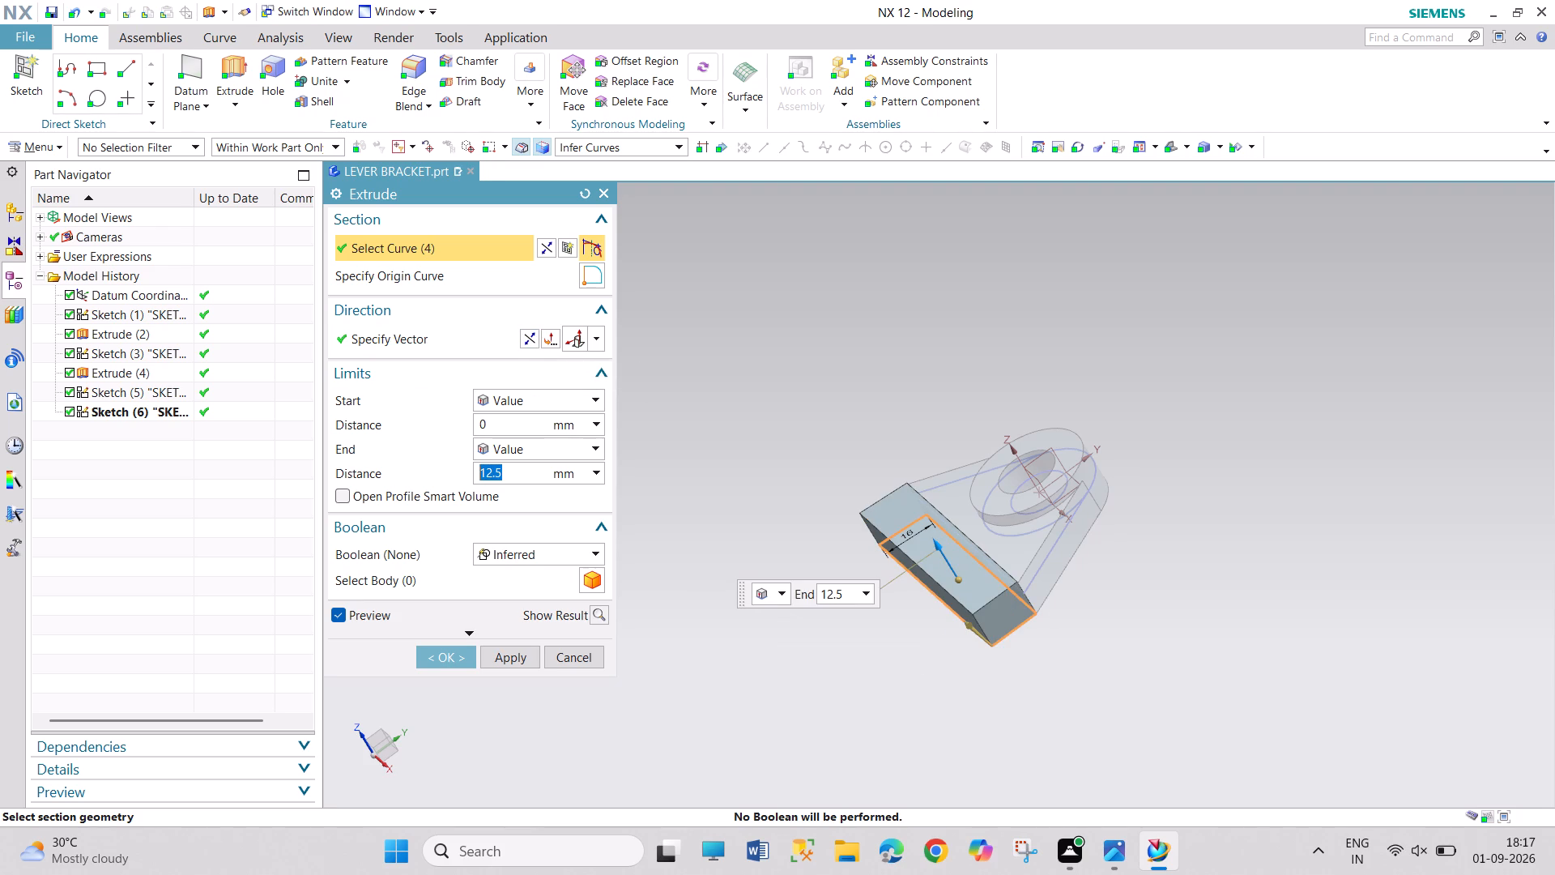
{"action": "type", "text": "25"}
{"action": "key", "text": "Return"}
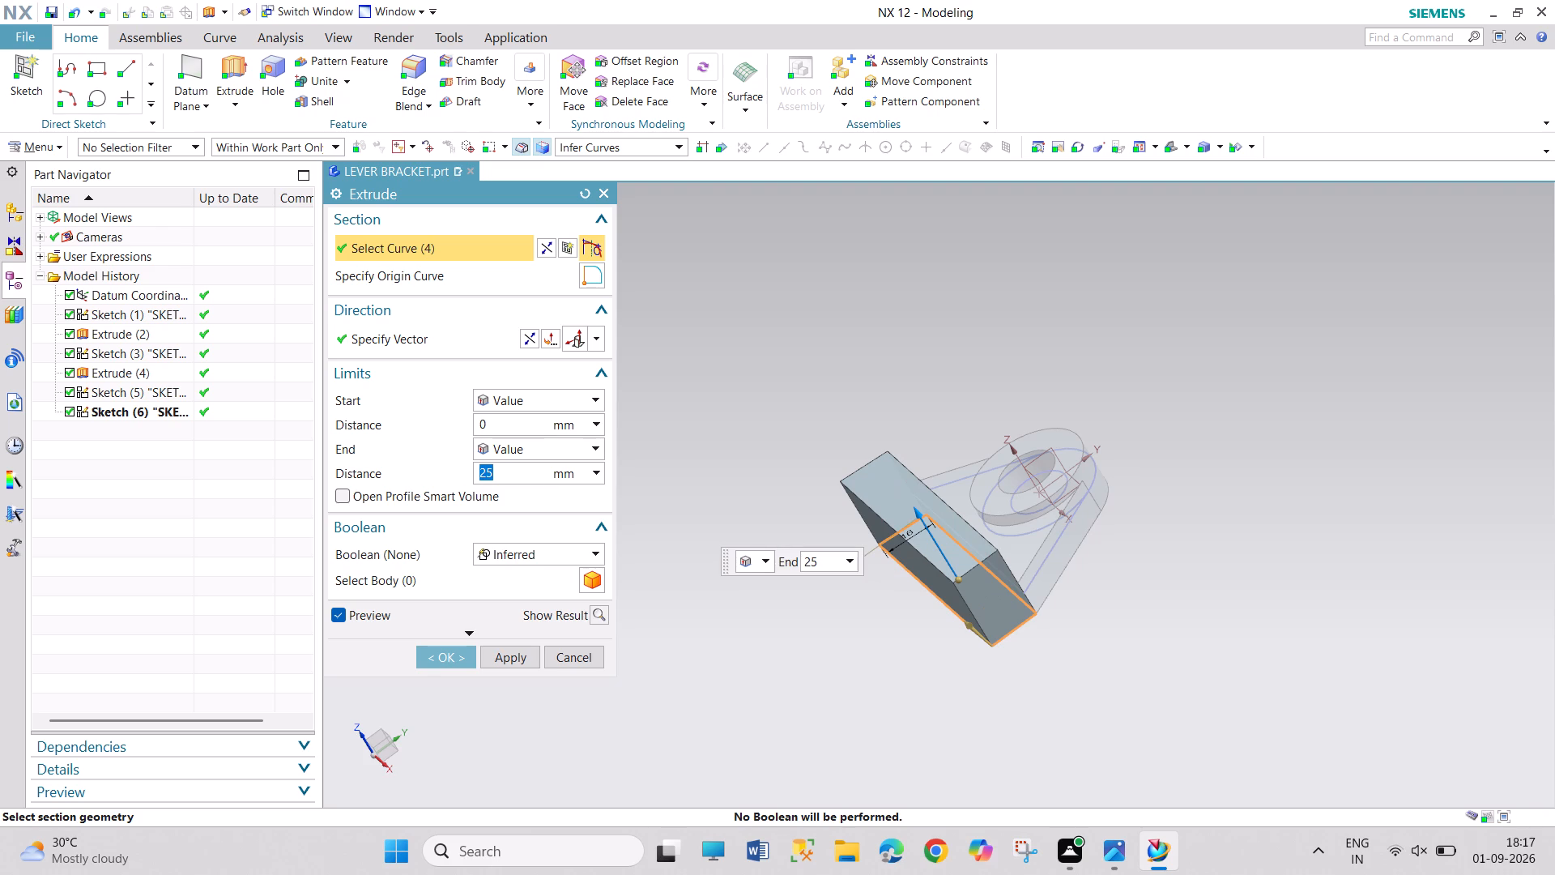
{"action": "left_click", "coordinate": [459, 664]}
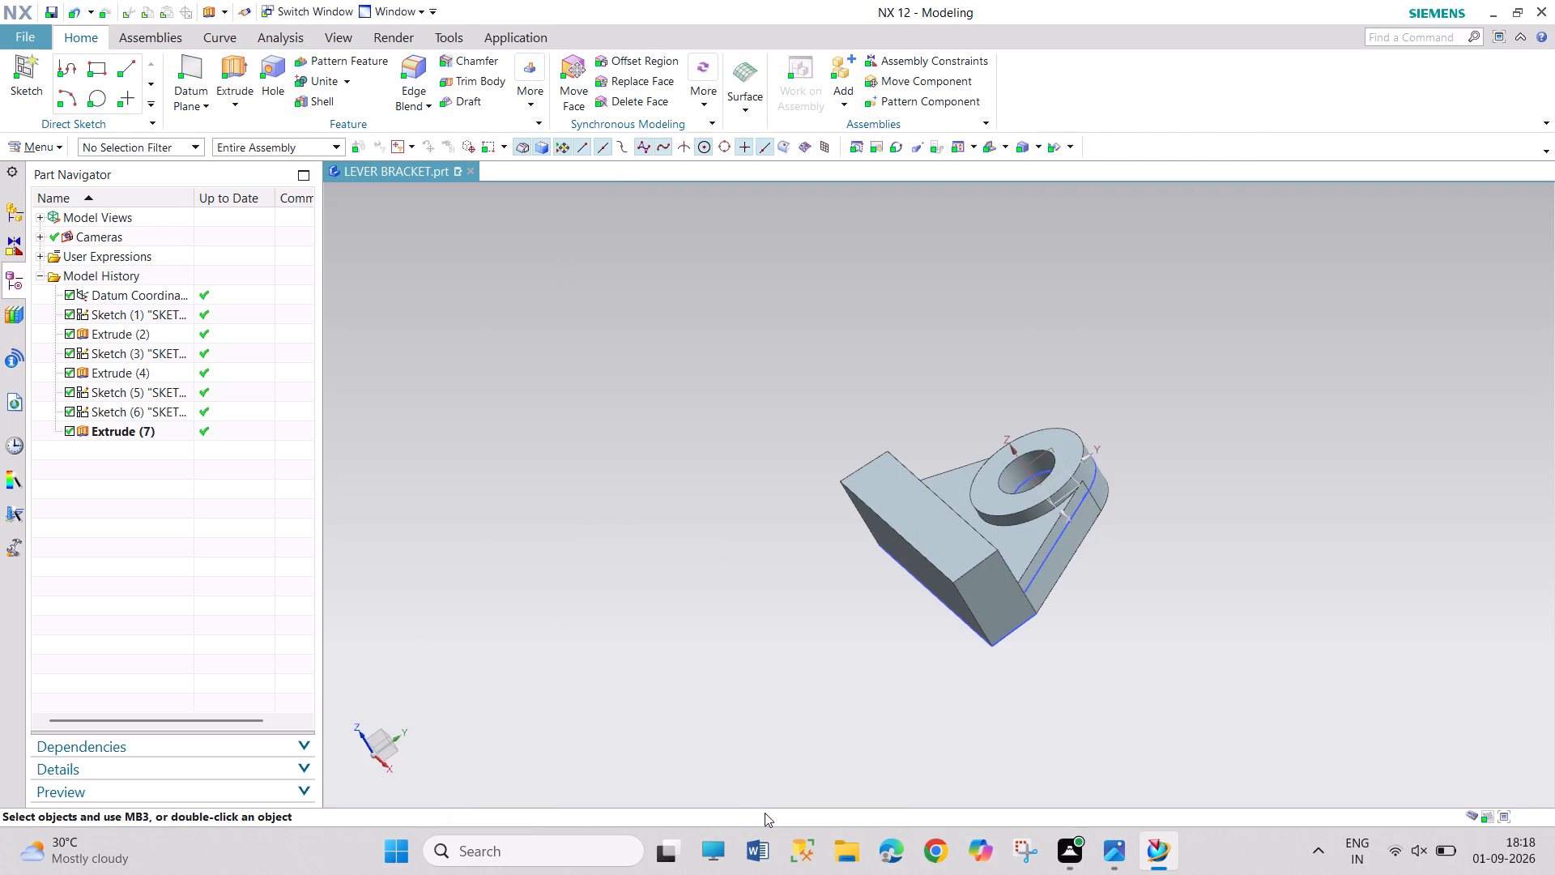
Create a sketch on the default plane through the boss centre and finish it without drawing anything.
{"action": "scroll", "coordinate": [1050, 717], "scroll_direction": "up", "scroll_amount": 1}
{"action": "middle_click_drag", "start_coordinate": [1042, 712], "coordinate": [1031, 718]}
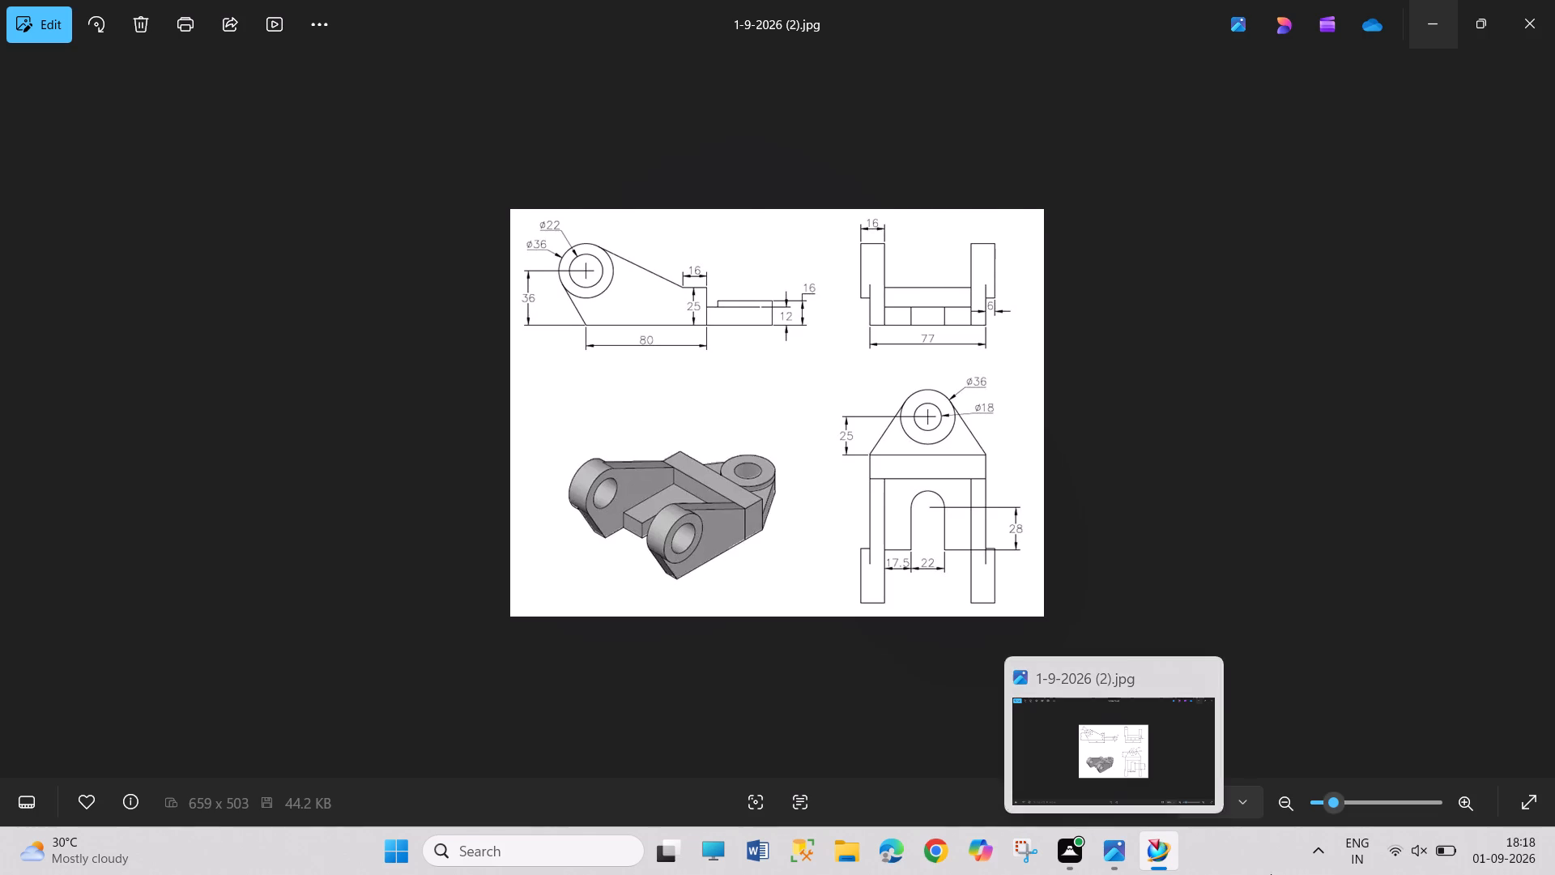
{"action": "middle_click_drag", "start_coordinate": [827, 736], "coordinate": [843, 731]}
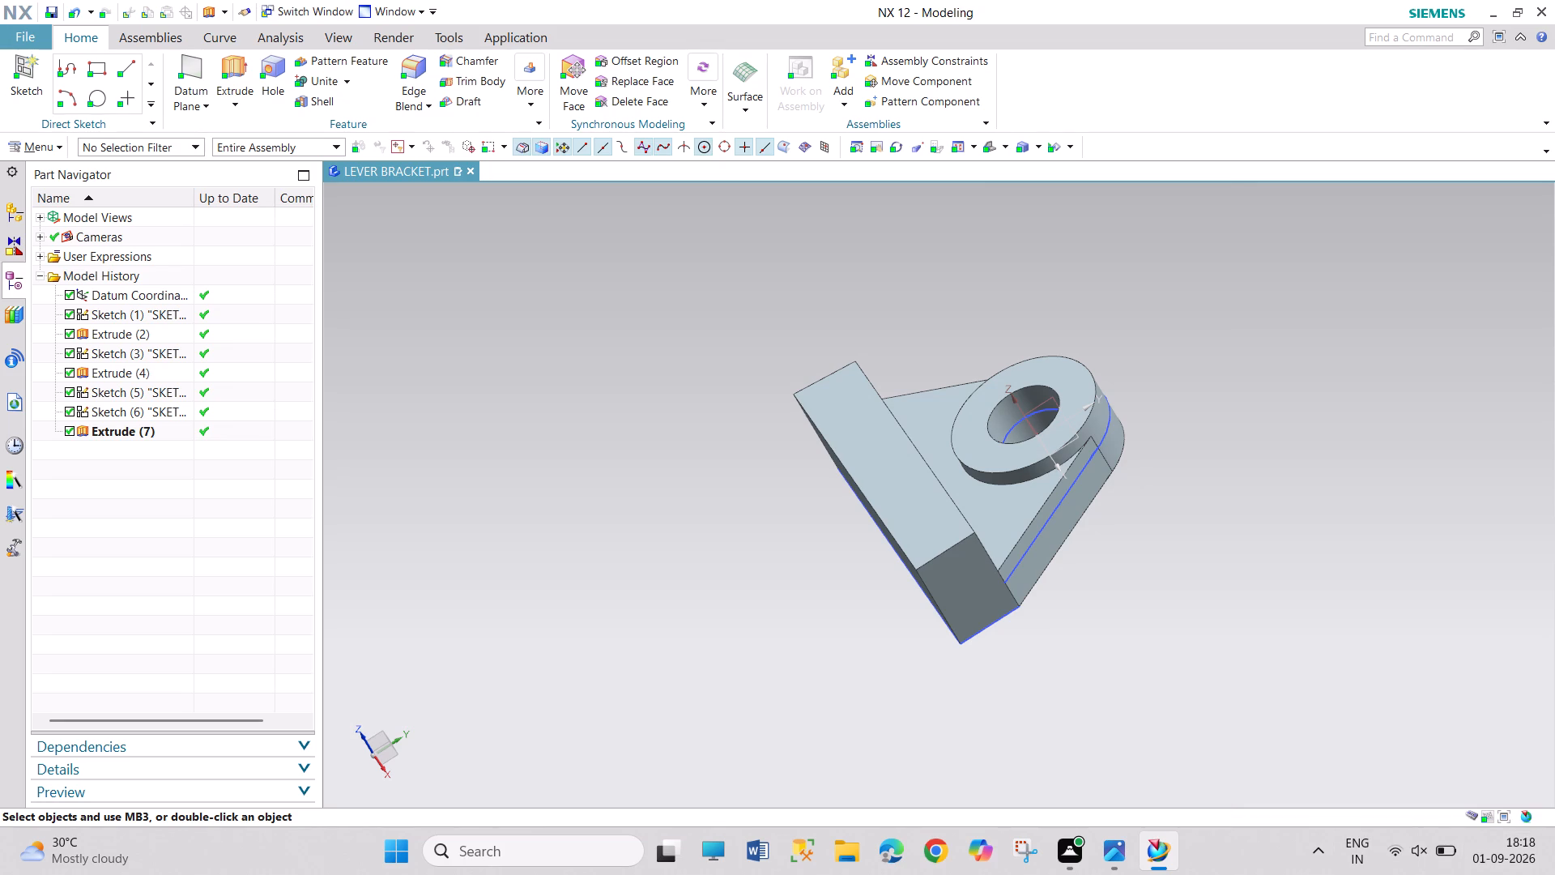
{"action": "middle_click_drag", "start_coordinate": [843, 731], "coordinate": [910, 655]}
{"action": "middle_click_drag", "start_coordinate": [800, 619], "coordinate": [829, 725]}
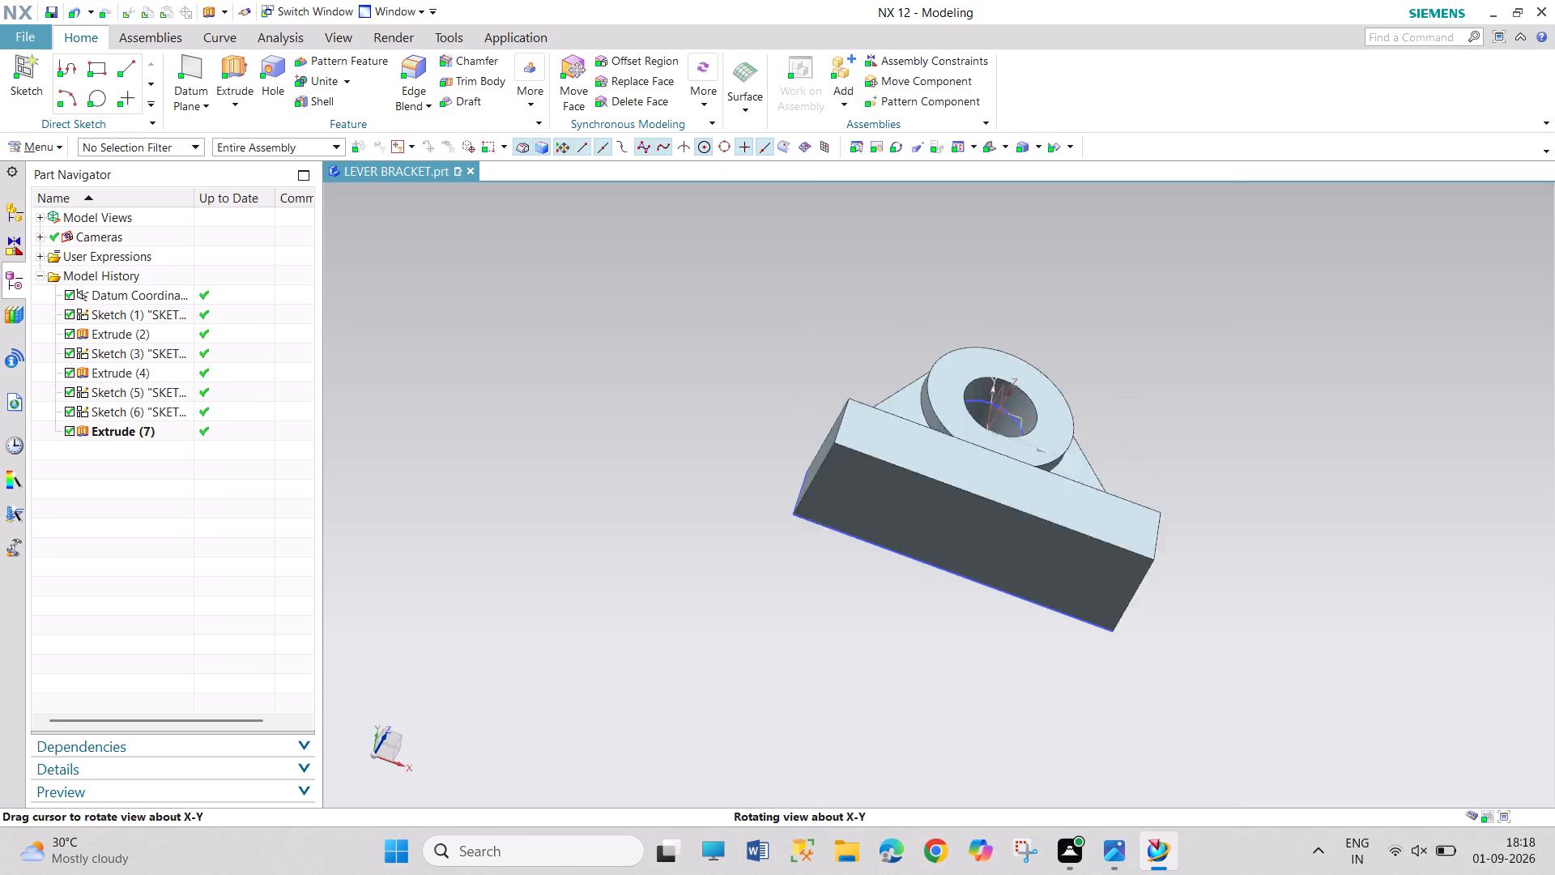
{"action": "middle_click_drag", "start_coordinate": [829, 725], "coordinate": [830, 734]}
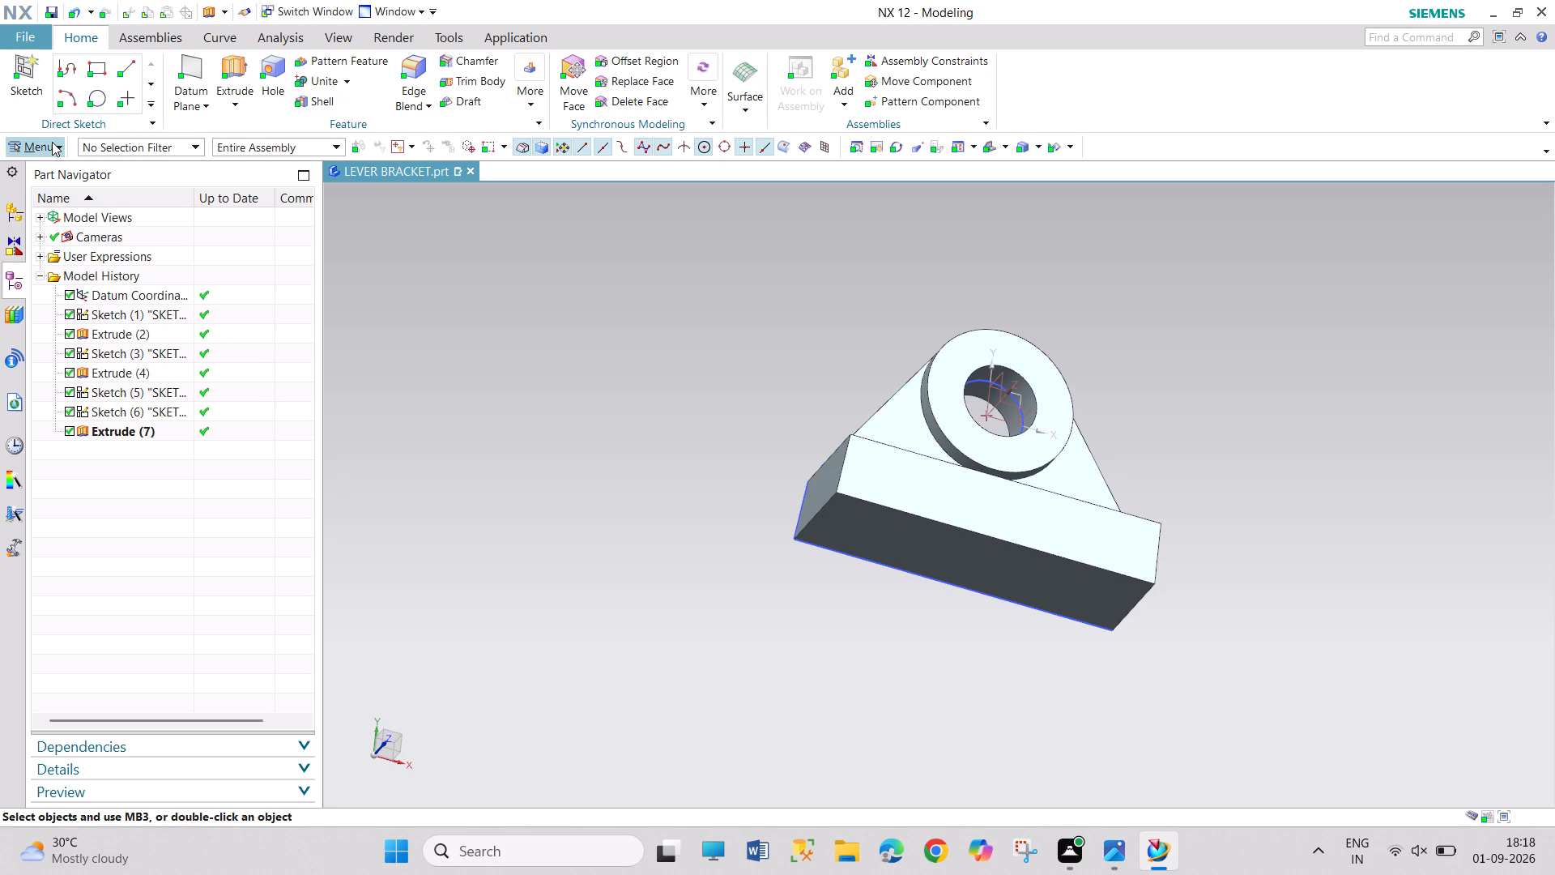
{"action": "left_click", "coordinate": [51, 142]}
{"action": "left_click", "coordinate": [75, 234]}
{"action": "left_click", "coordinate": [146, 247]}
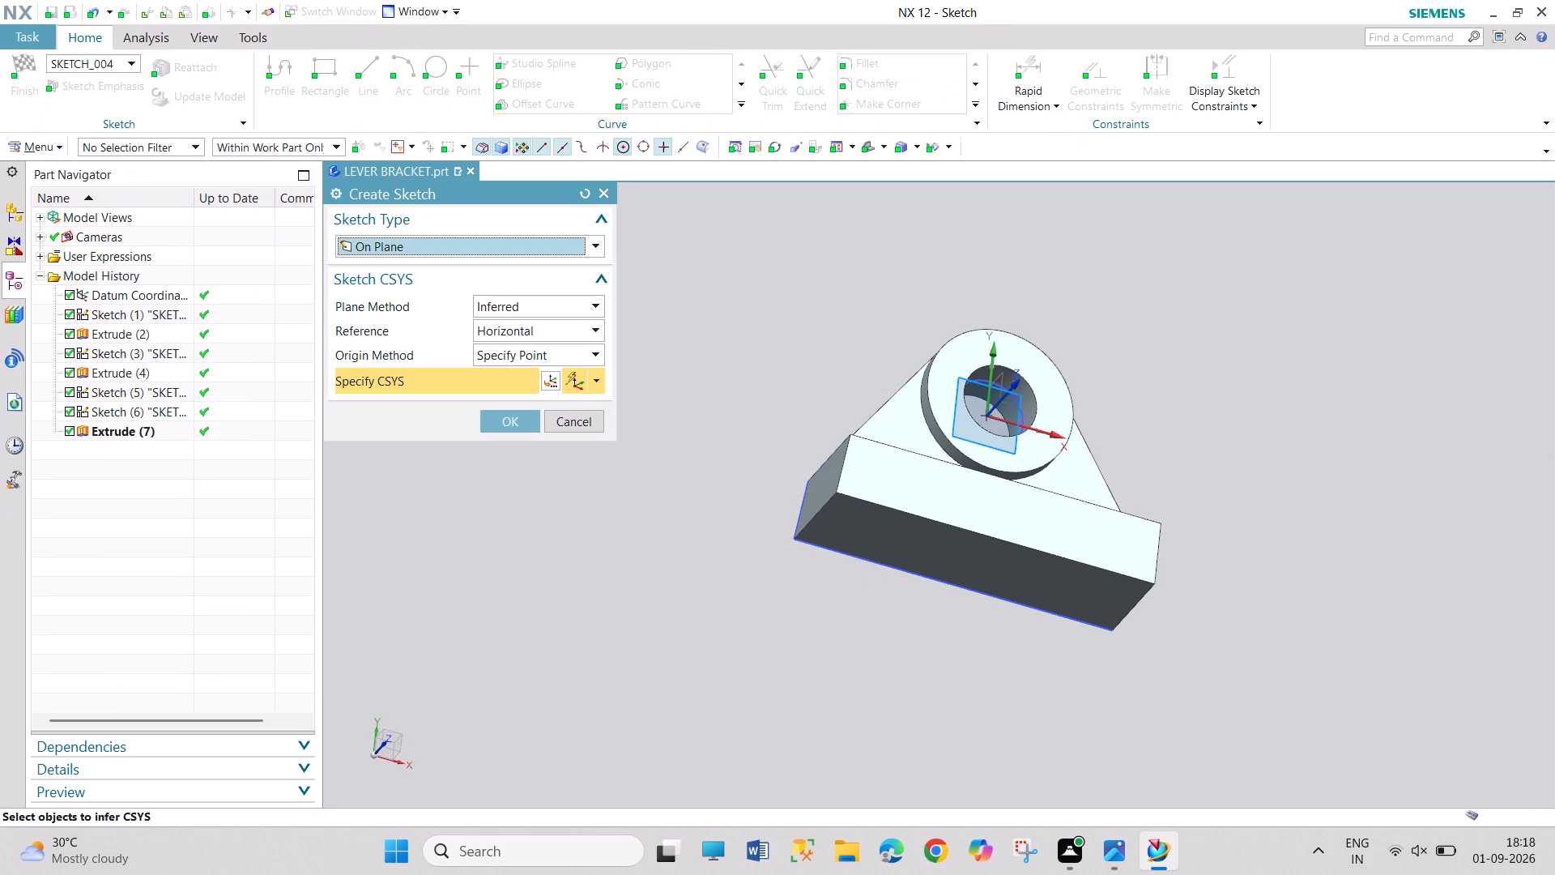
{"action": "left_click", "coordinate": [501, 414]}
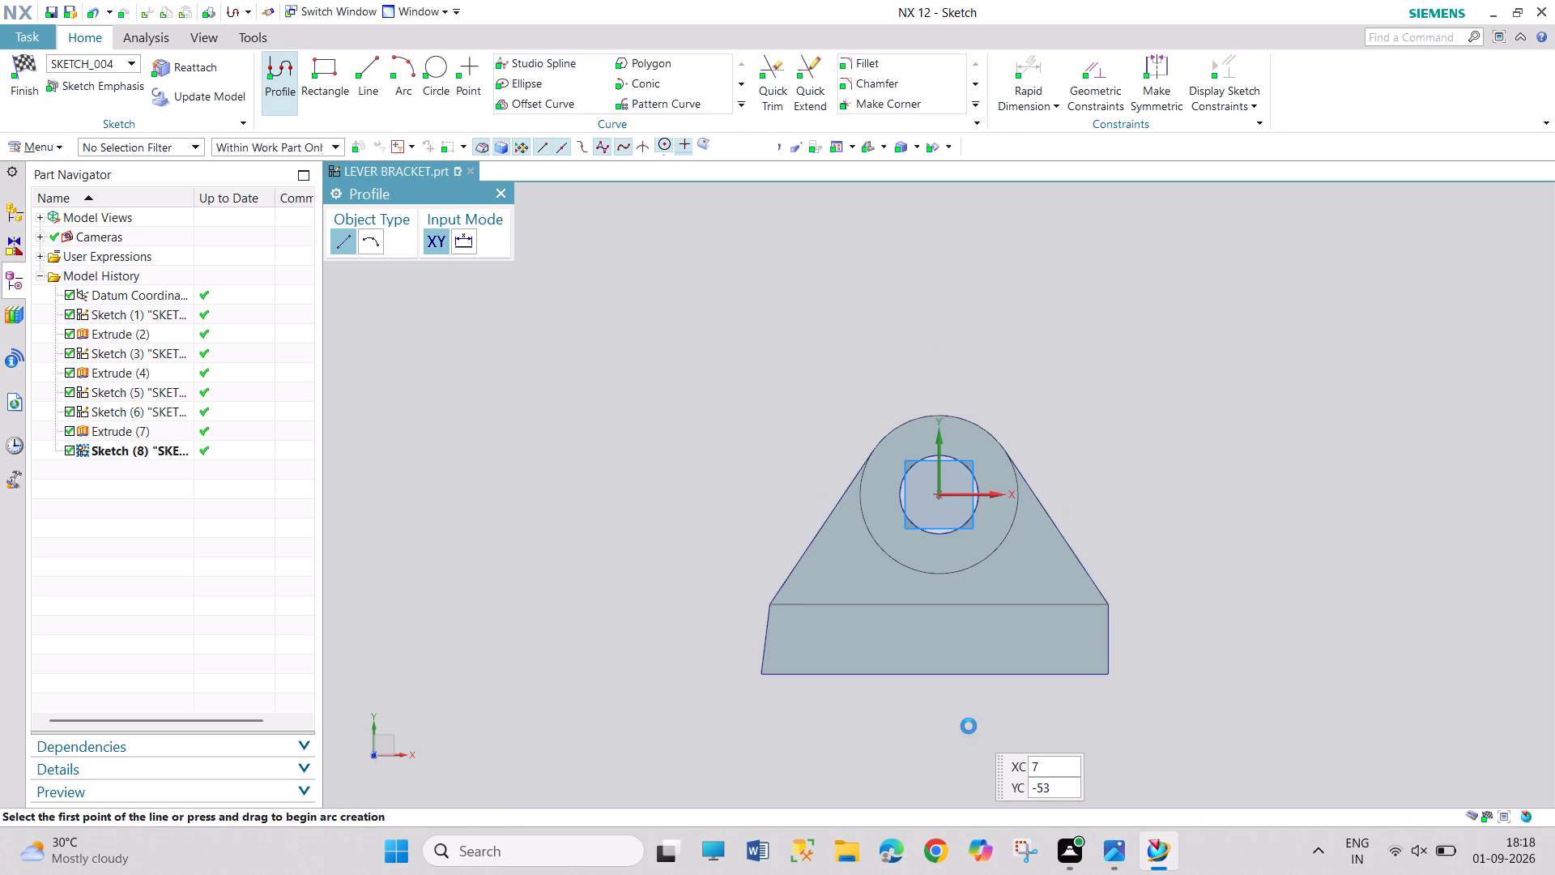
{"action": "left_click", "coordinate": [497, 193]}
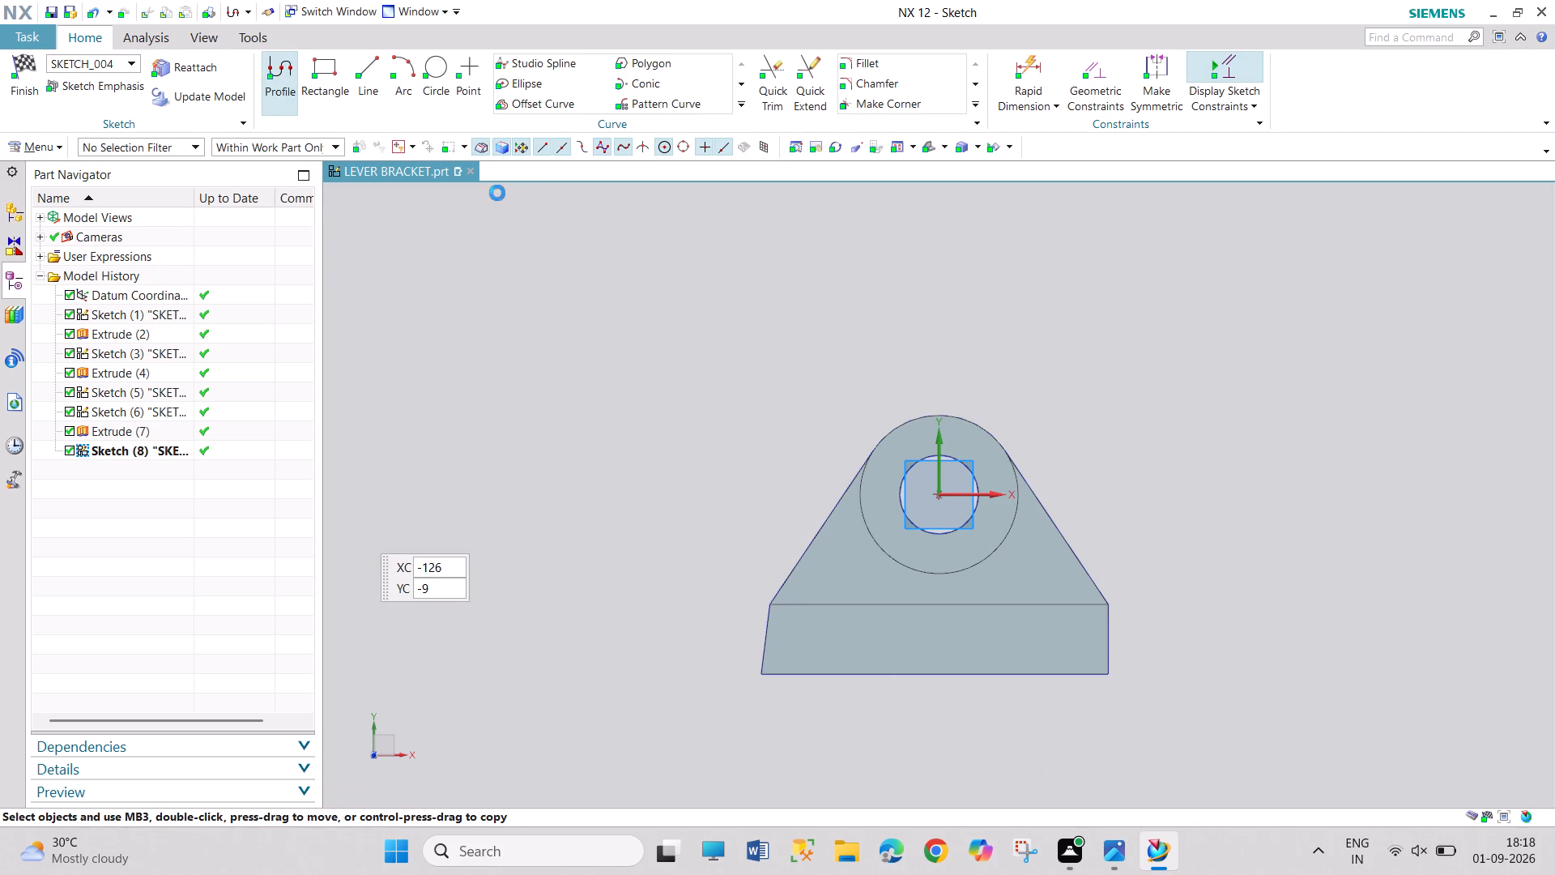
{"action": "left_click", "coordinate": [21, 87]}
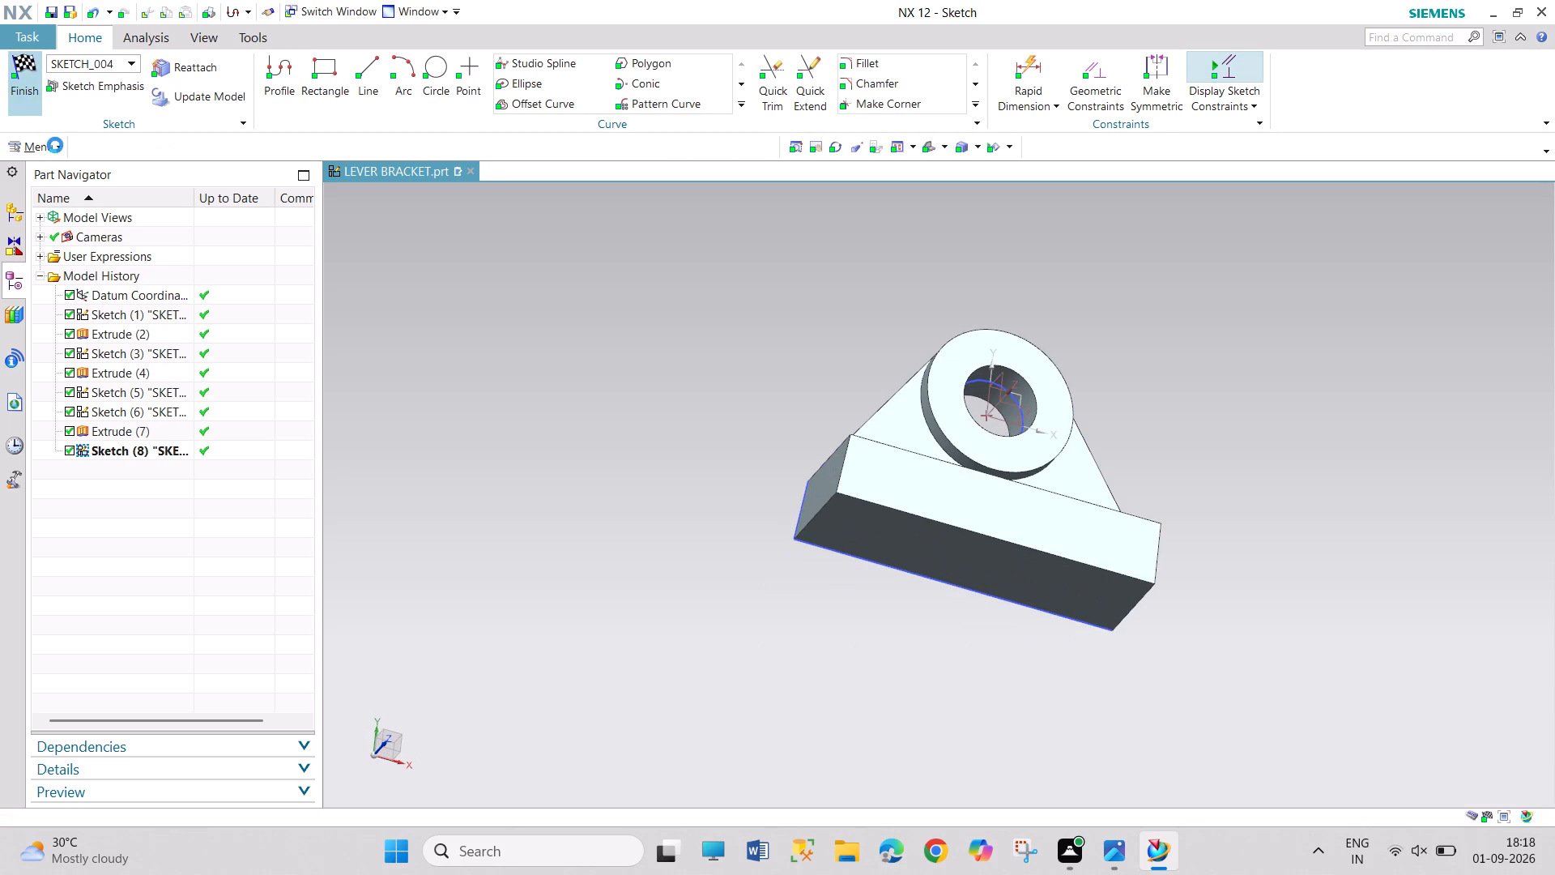
Create a new sketch on the long face of the cross block that lies flush with the web's flat side.
{"action": "left_click", "coordinate": [57, 149]}
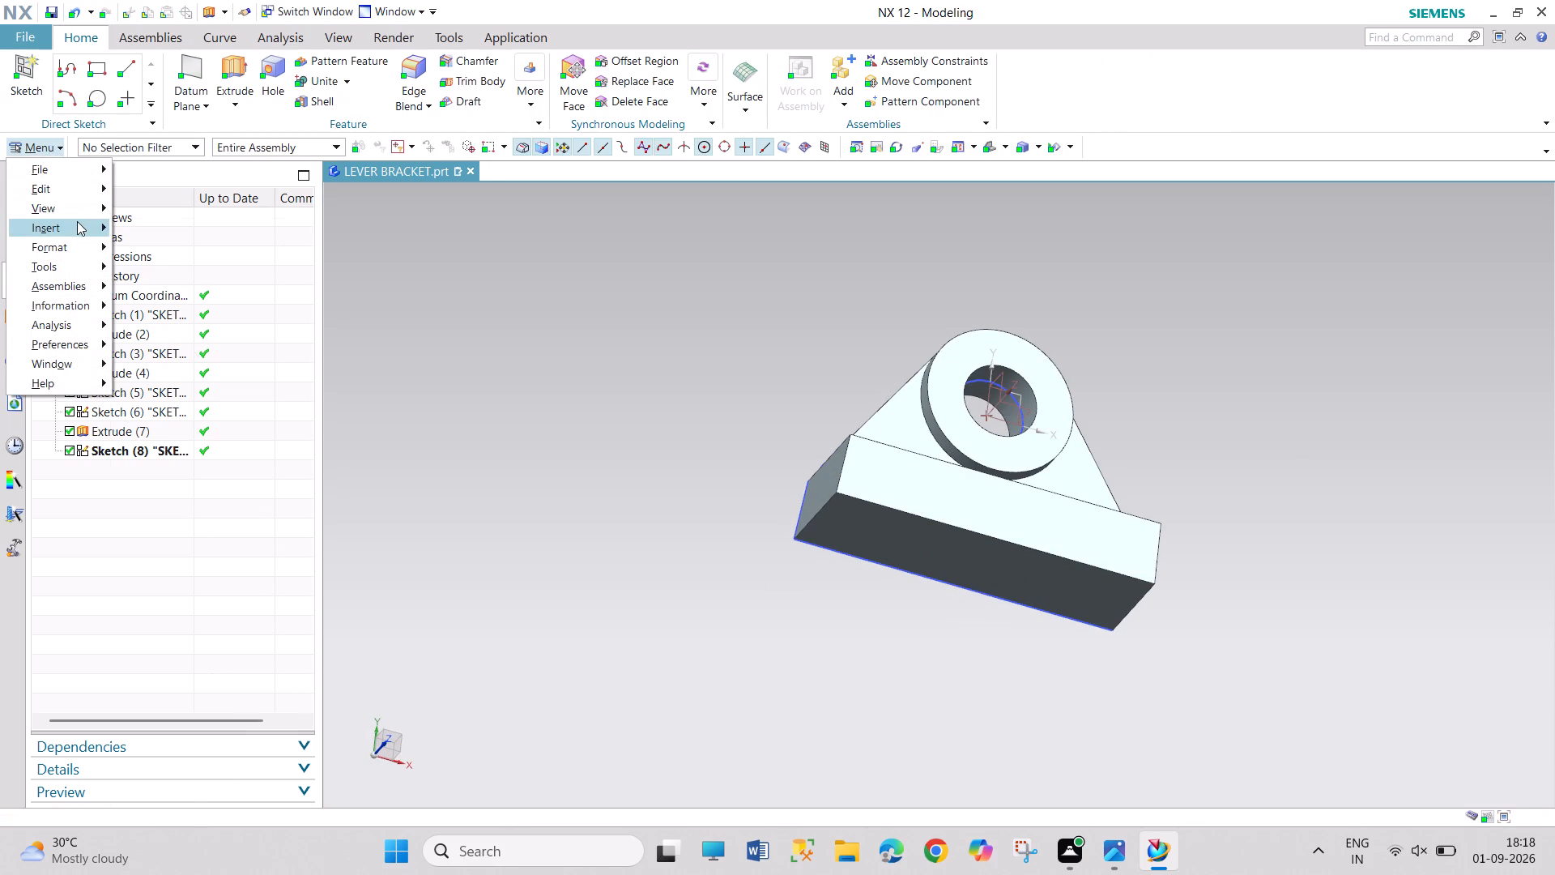
{"action": "left_click", "coordinate": [77, 221]}
{"action": "left_click", "coordinate": [168, 247]}
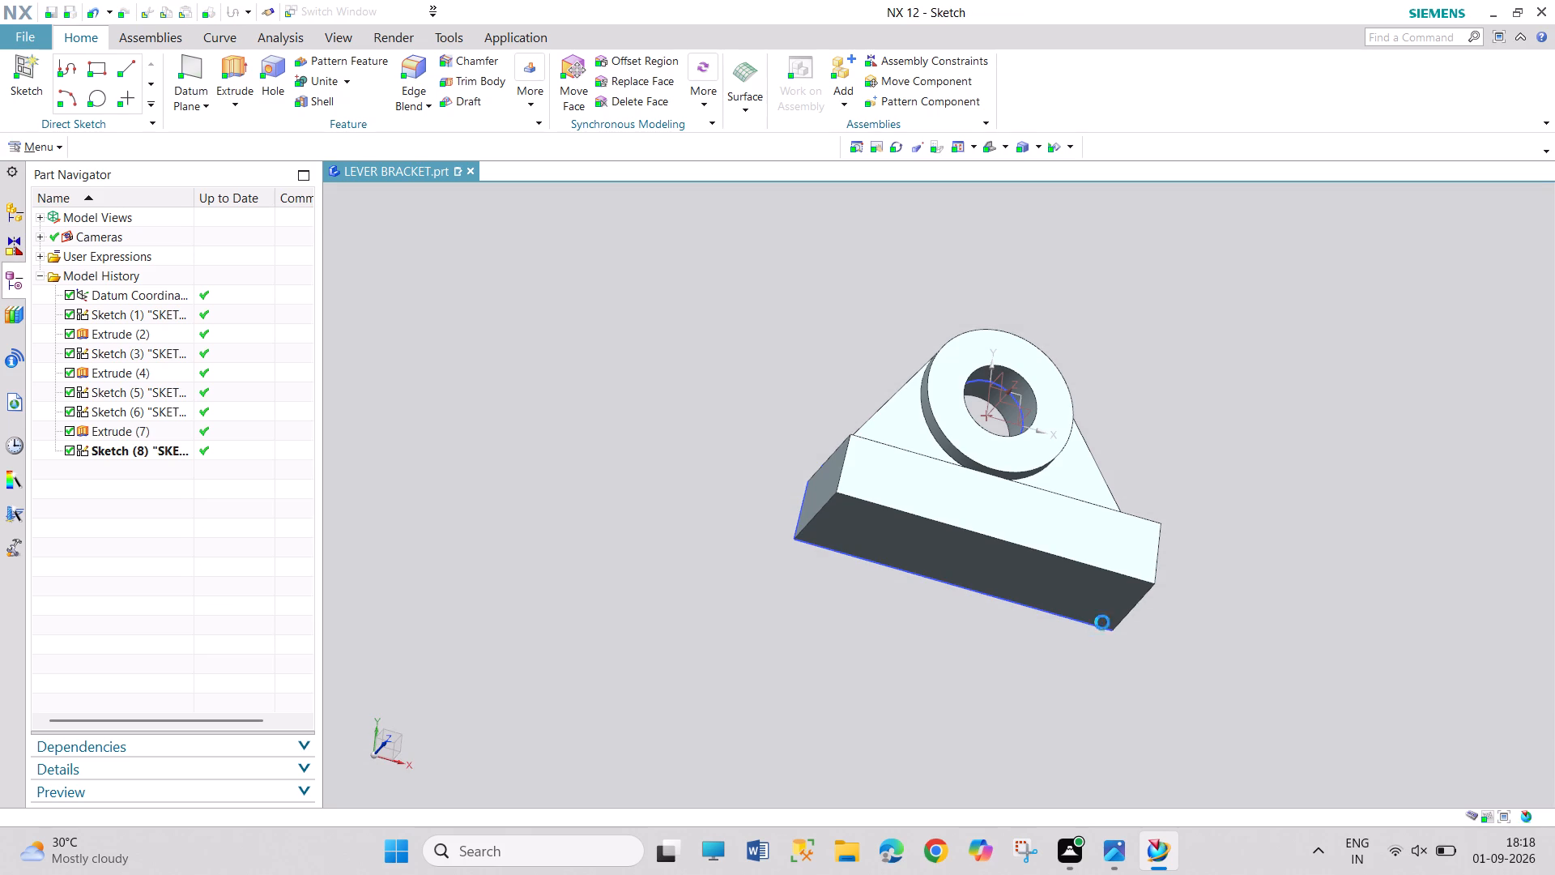
{"action": "middle_click_drag", "start_coordinate": [1153, 490], "coordinate": [1134, 466]}
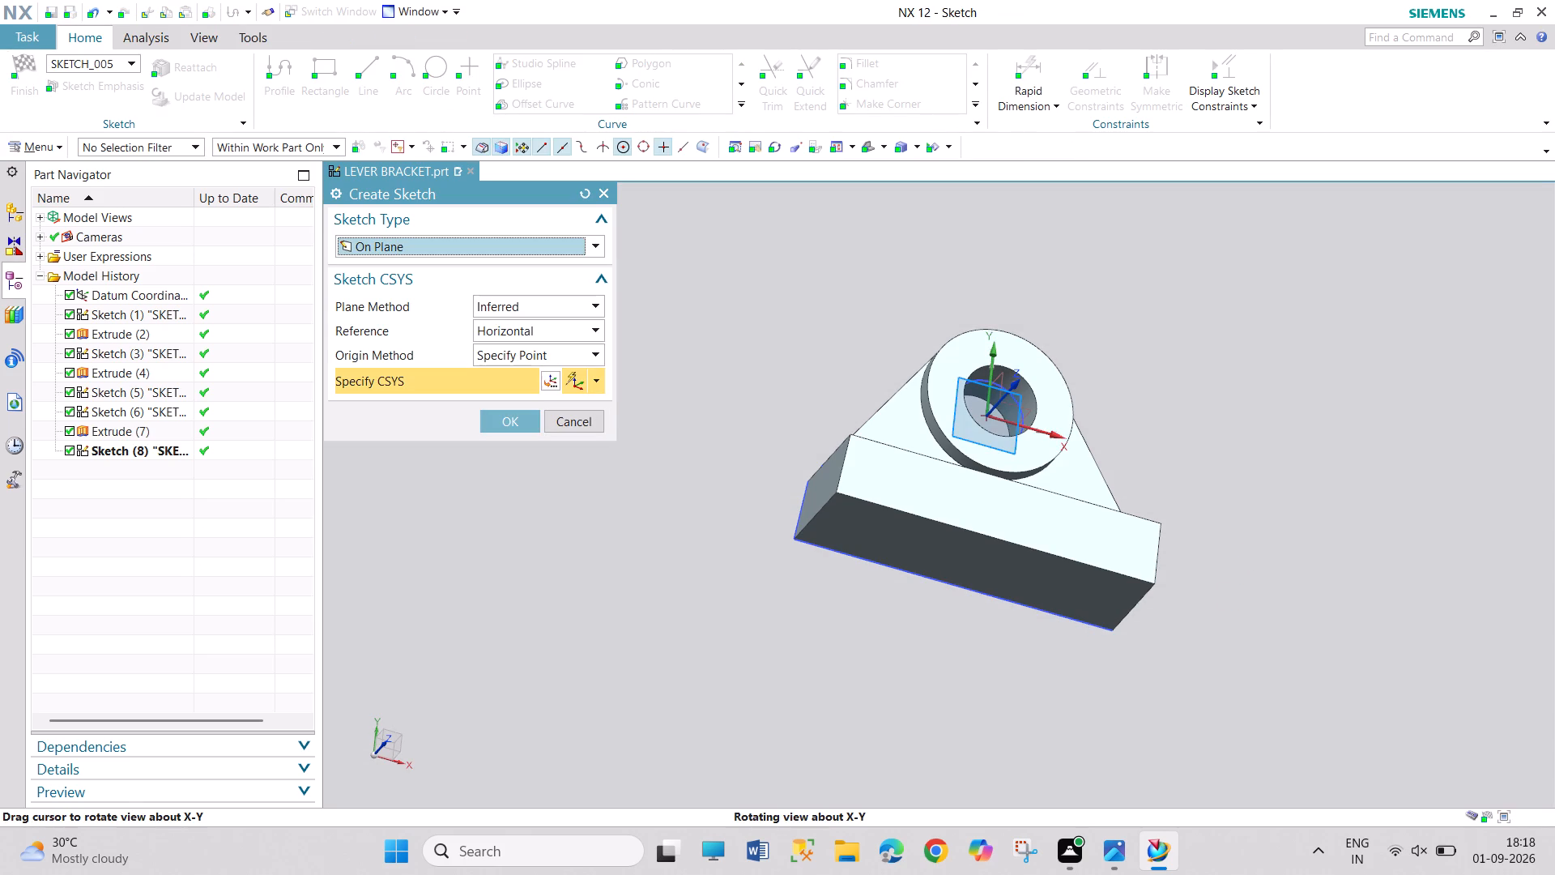
{"action": "middle_click_drag", "start_coordinate": [1134, 466], "coordinate": [976, 370]}
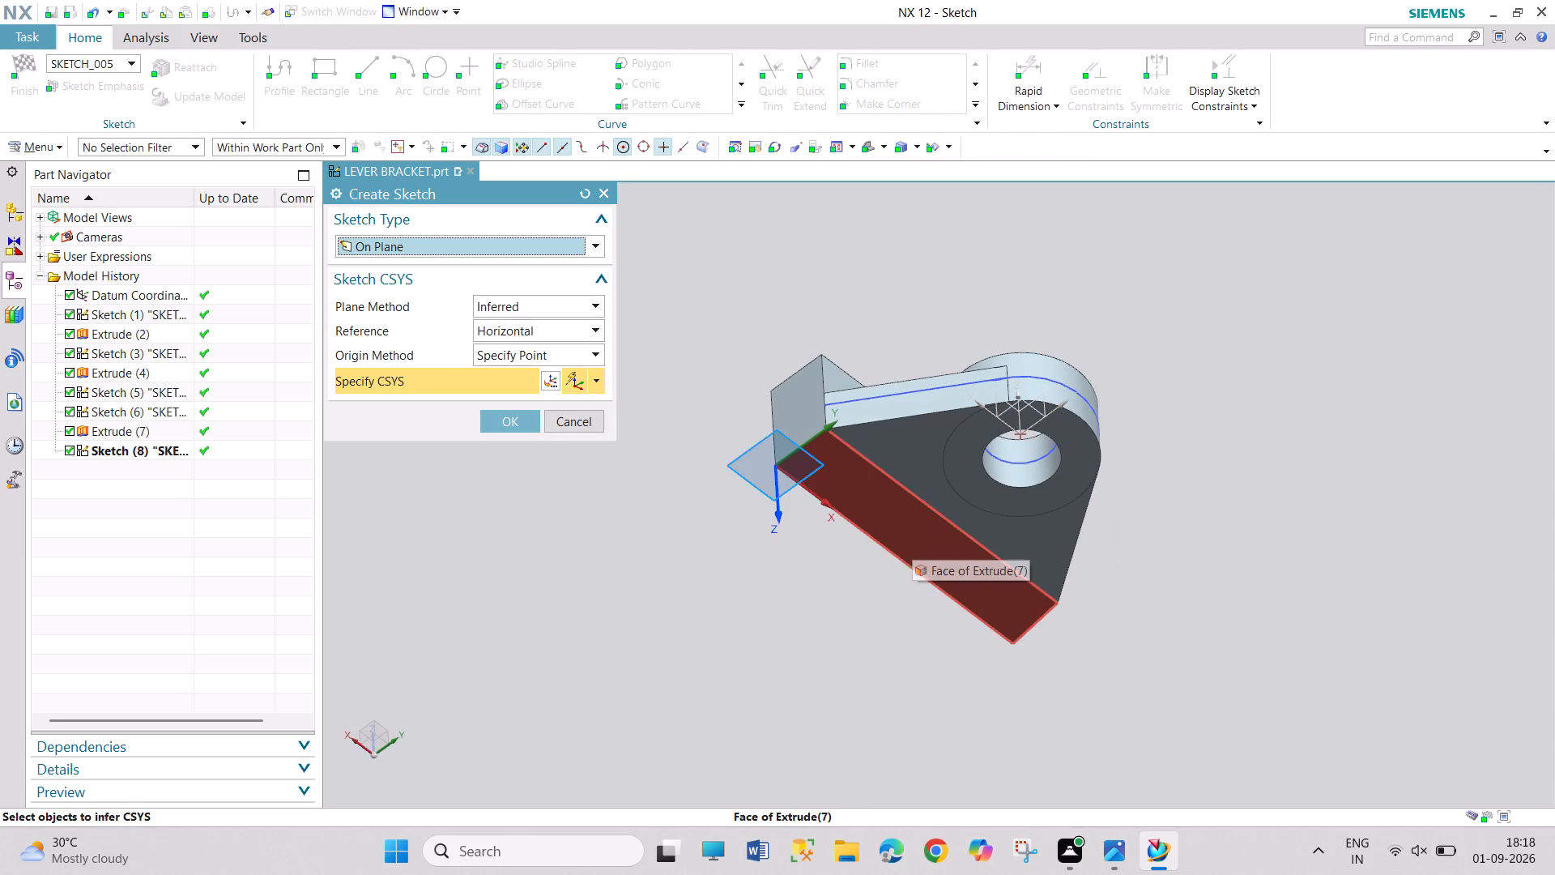
{"action": "left_click", "coordinate": [912, 539]}
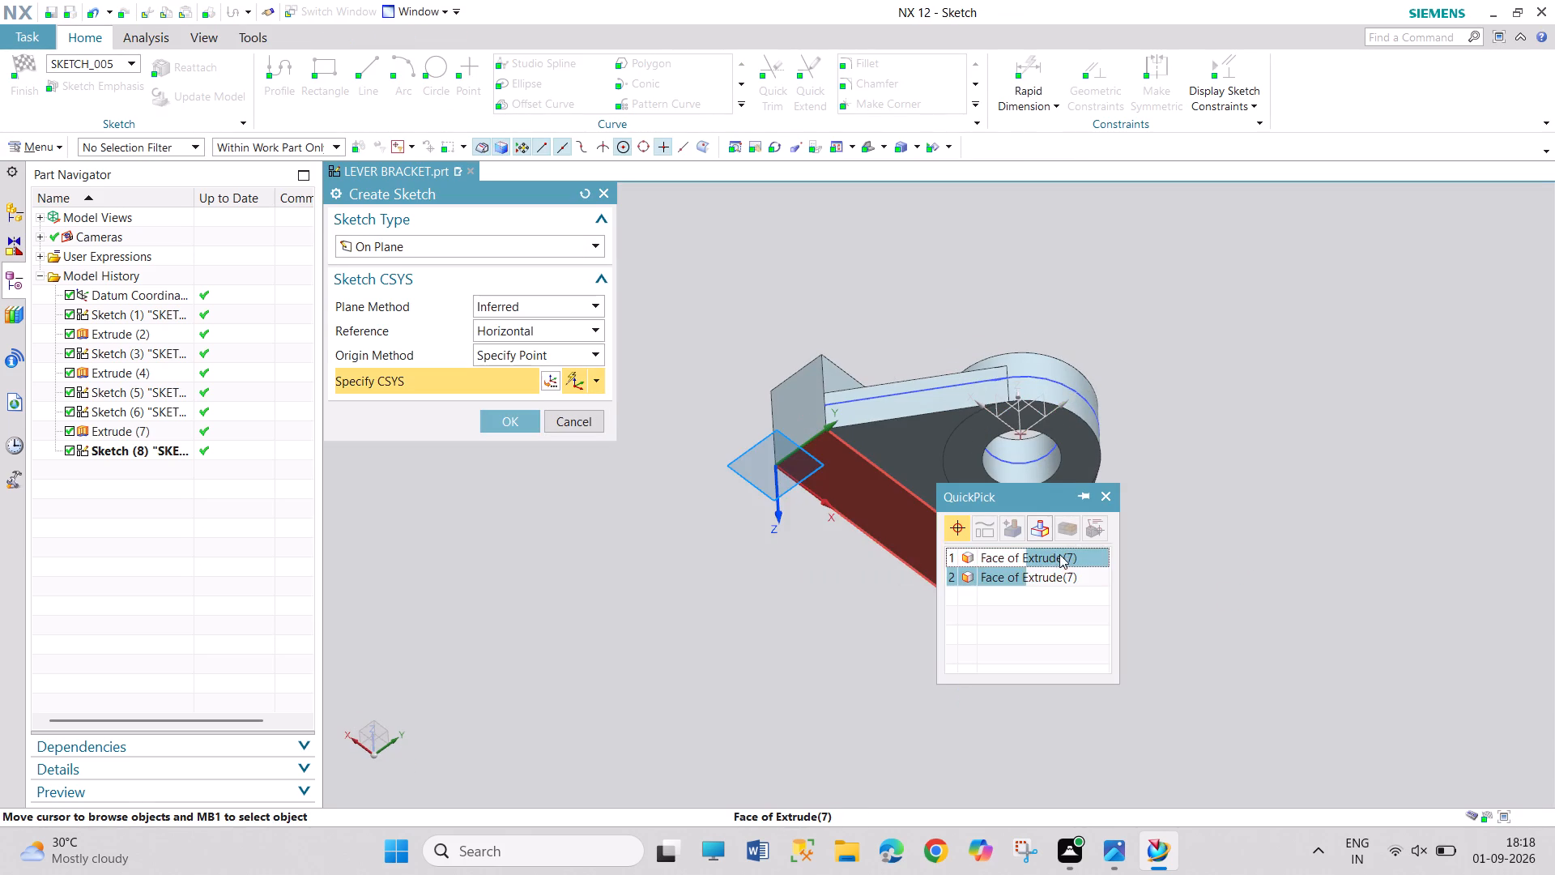
{"action": "left_click", "coordinate": [1056, 552]}
{"action": "left_click", "coordinate": [512, 427]}
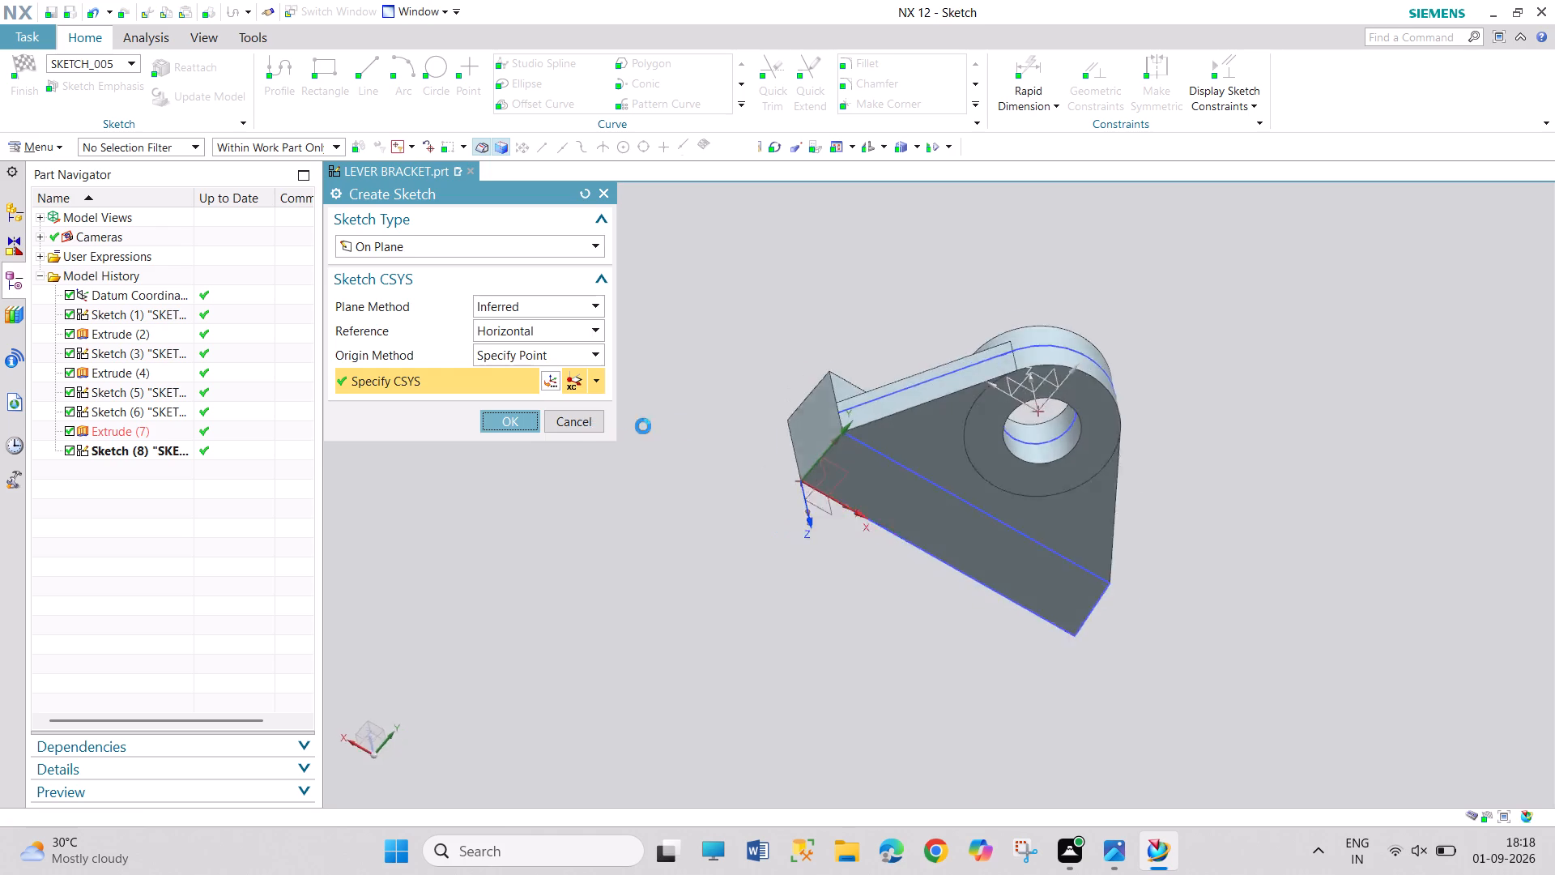
Draw the fork leg farther from the sketch origin with lines of about 28, 14 and 14 mm, starting on the block's outer long edge.
{"action": "middle_click_drag", "start_coordinate": [1378, 401], "coordinate": [1115, 381]}
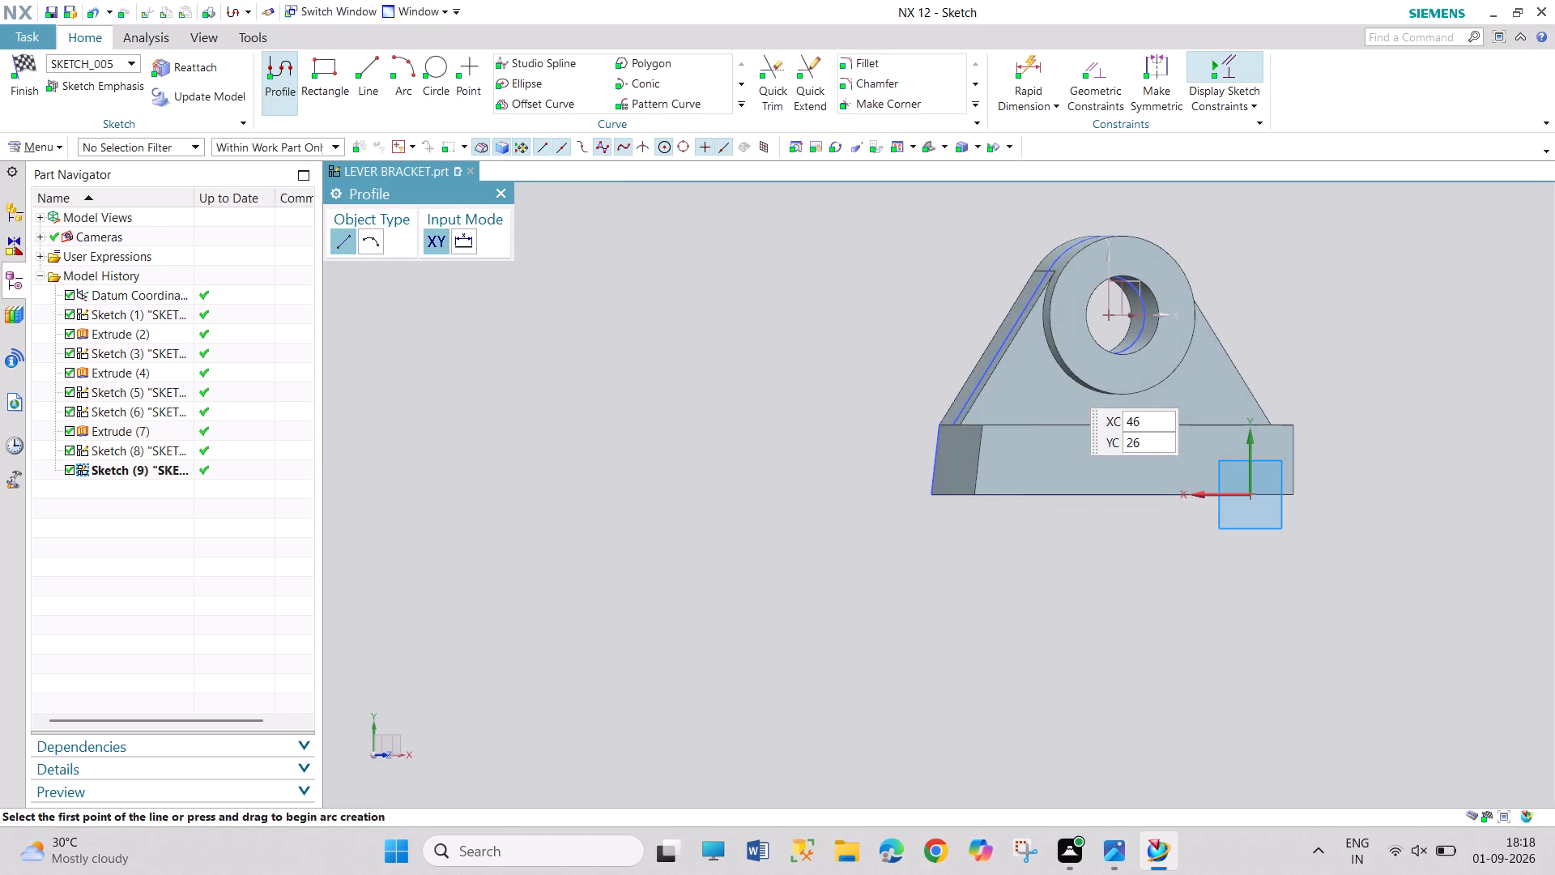
{"action": "middle_click_drag", "start_coordinate": [1401, 397], "coordinate": [1376, 385]}
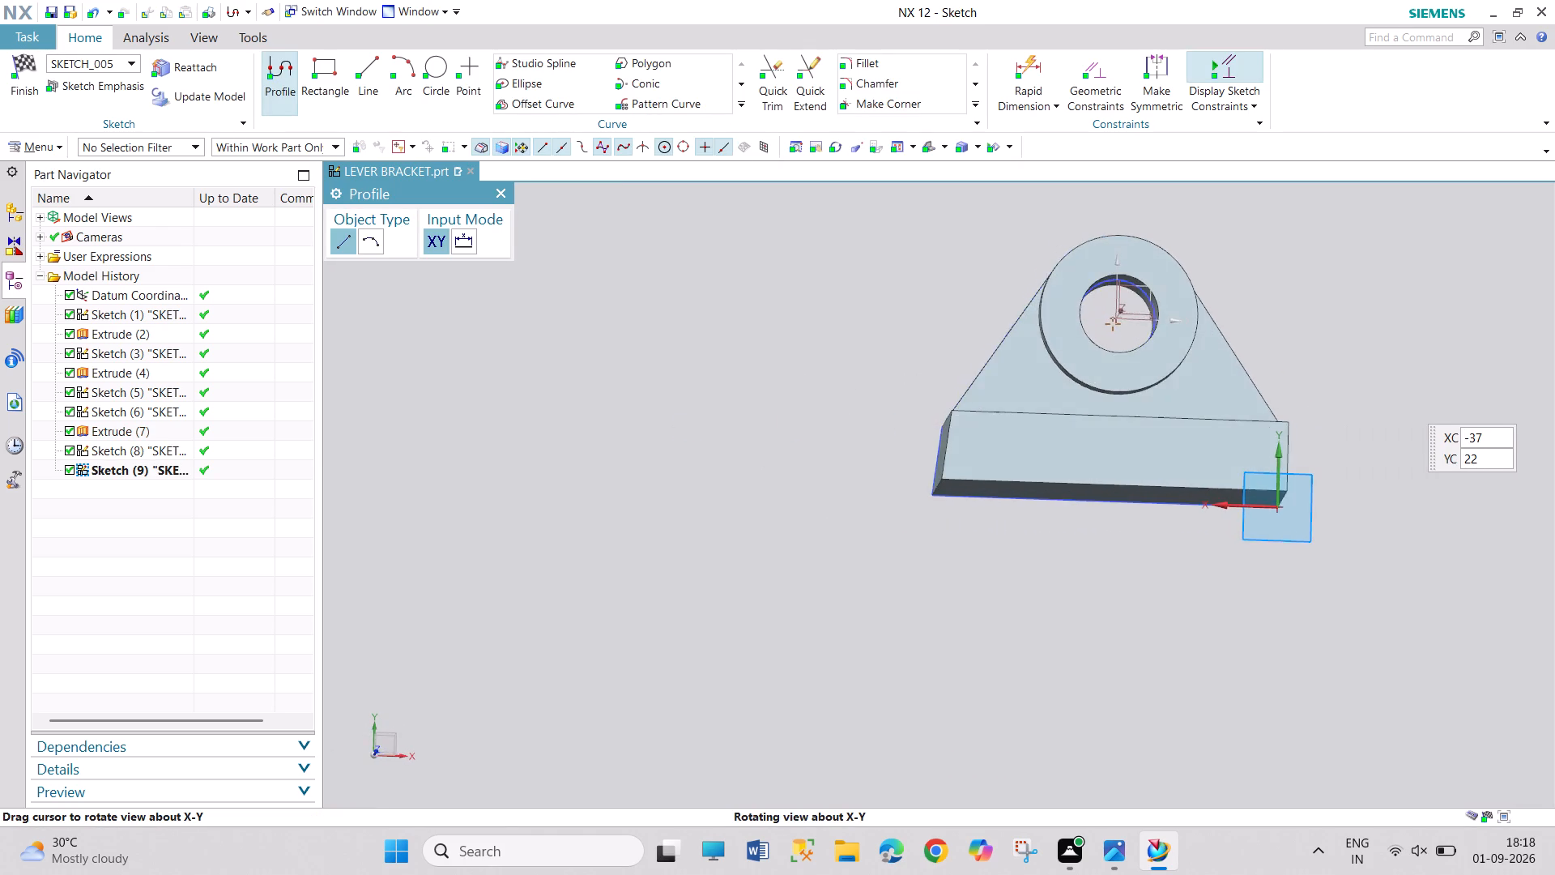
{"action": "middle_click_drag", "start_coordinate": [1376, 385], "coordinate": [1377, 395]}
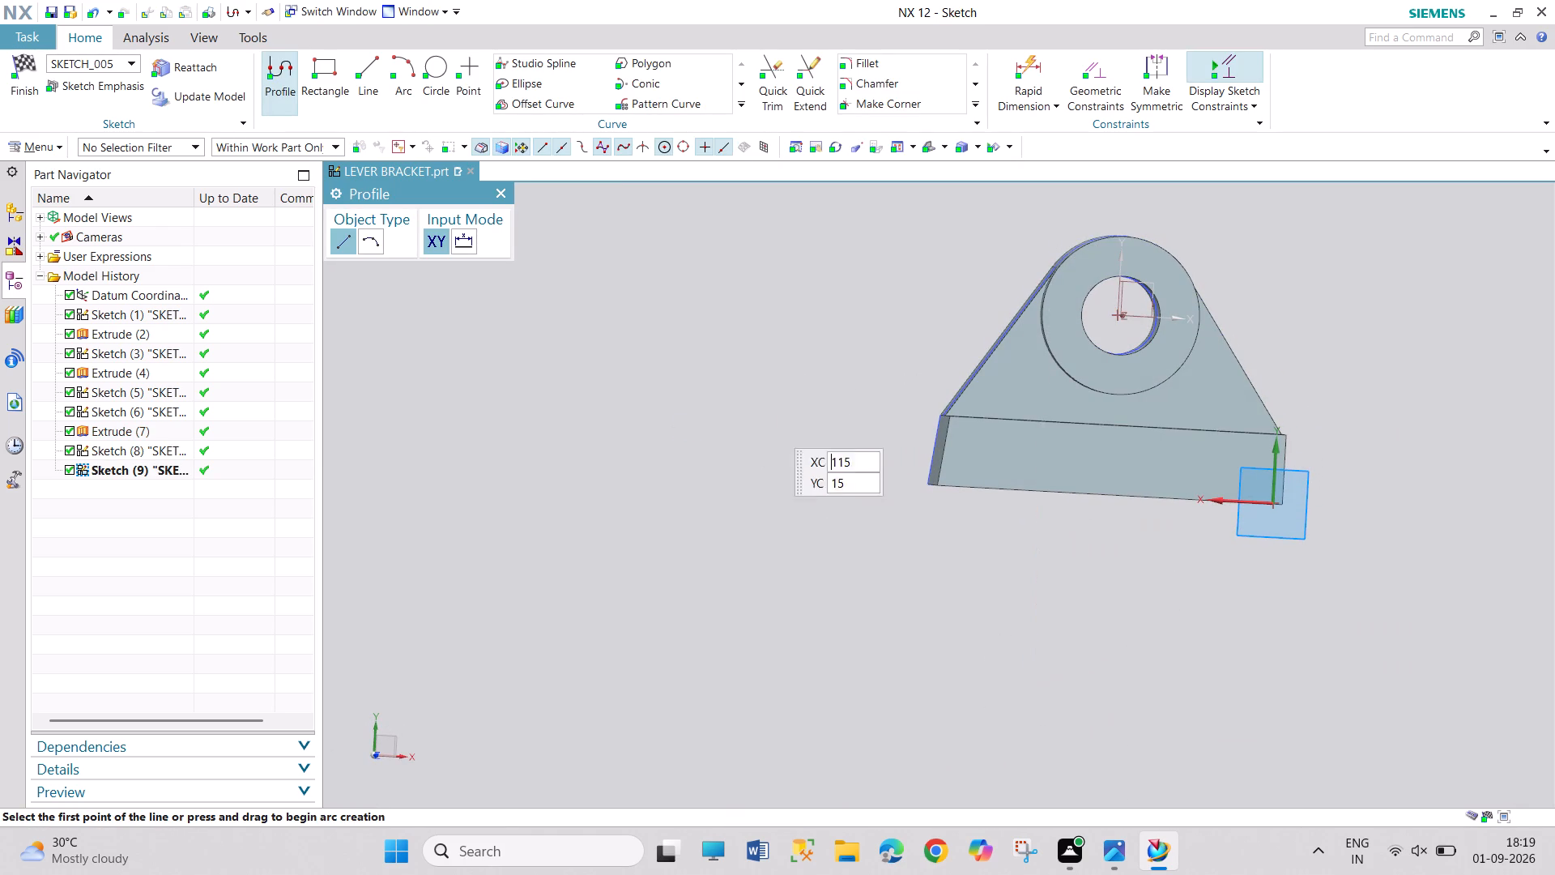
{"action": "left_click", "coordinate": [944, 149]}
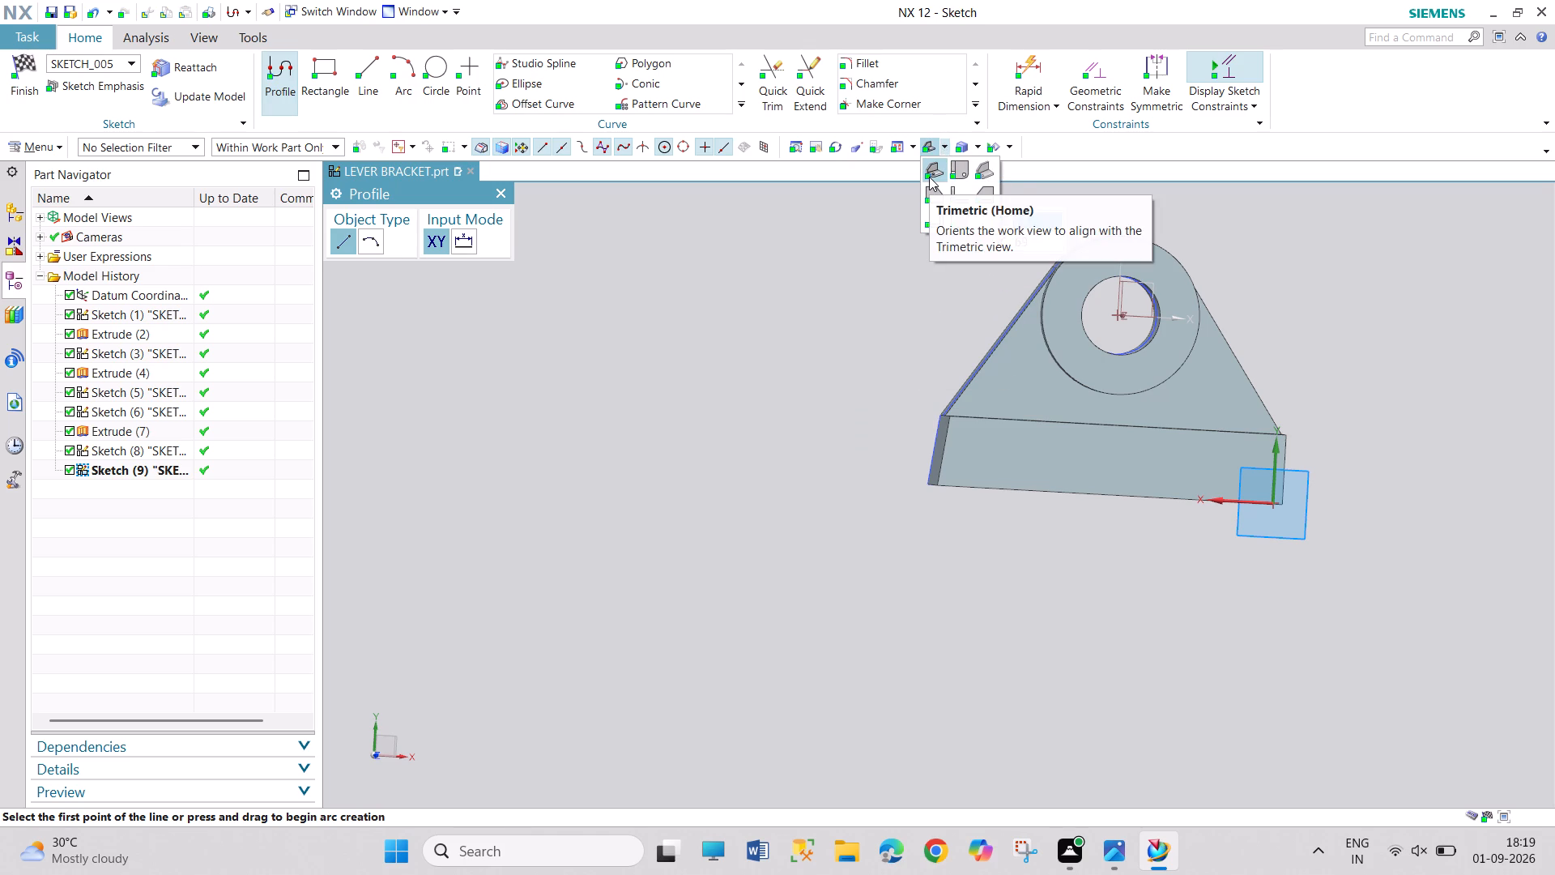
{"action": "left_click", "coordinate": [952, 179]}
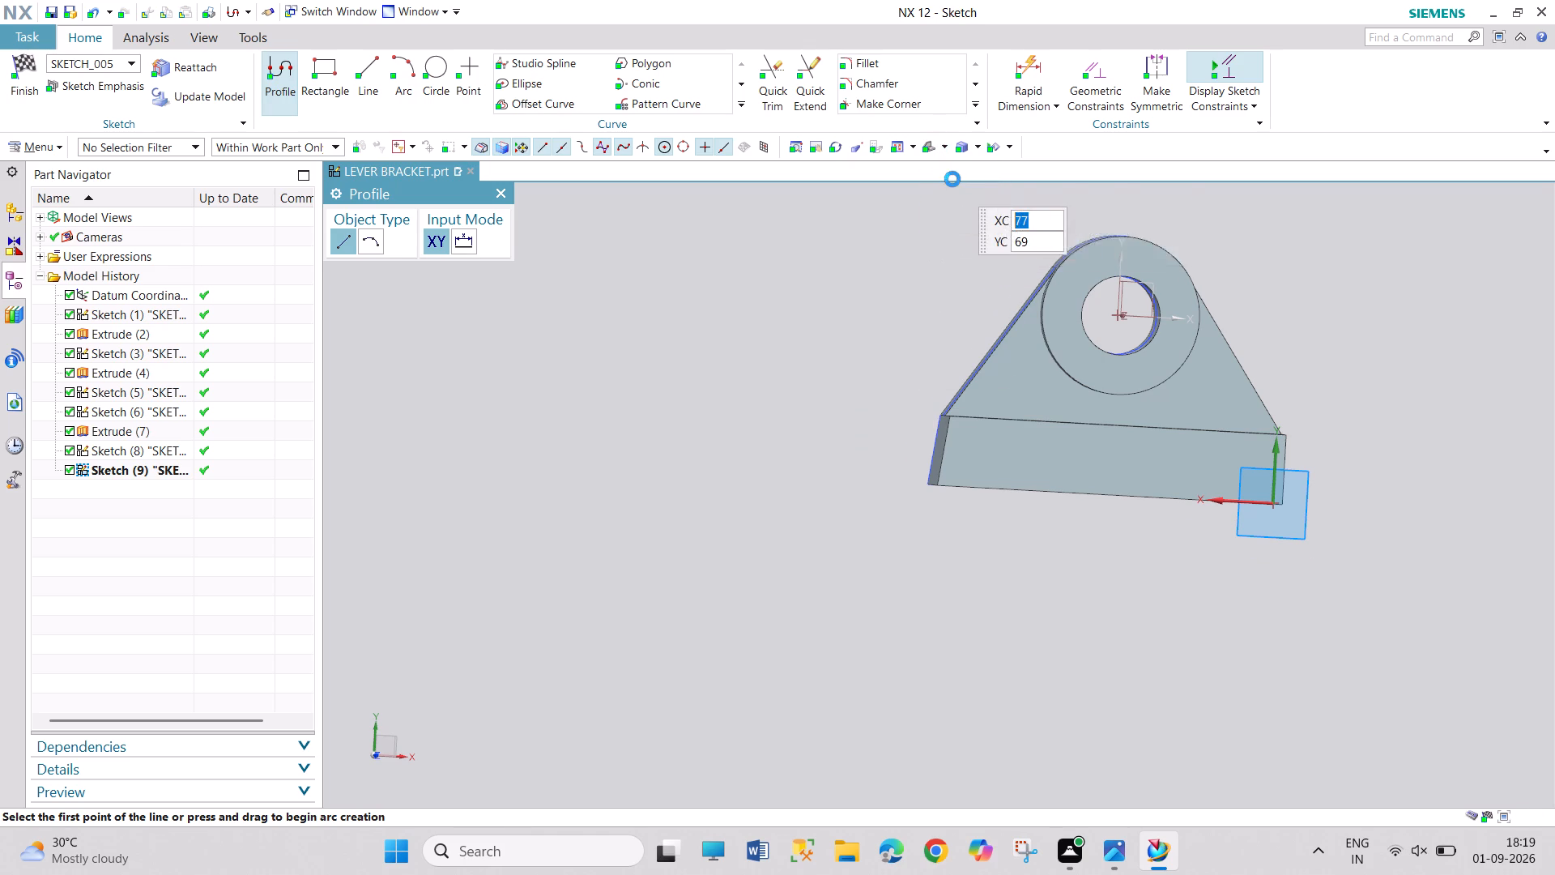
{"action": "scroll", "coordinate": [1049, 611], "scroll_direction": "up", "scroll_amount": 4}
{"action": "scroll", "coordinate": [1045, 599], "scroll_direction": "down", "scroll_amount": 11}
{"action": "scroll", "coordinate": [1067, 754], "scroll_direction": "up", "scroll_amount": 4}
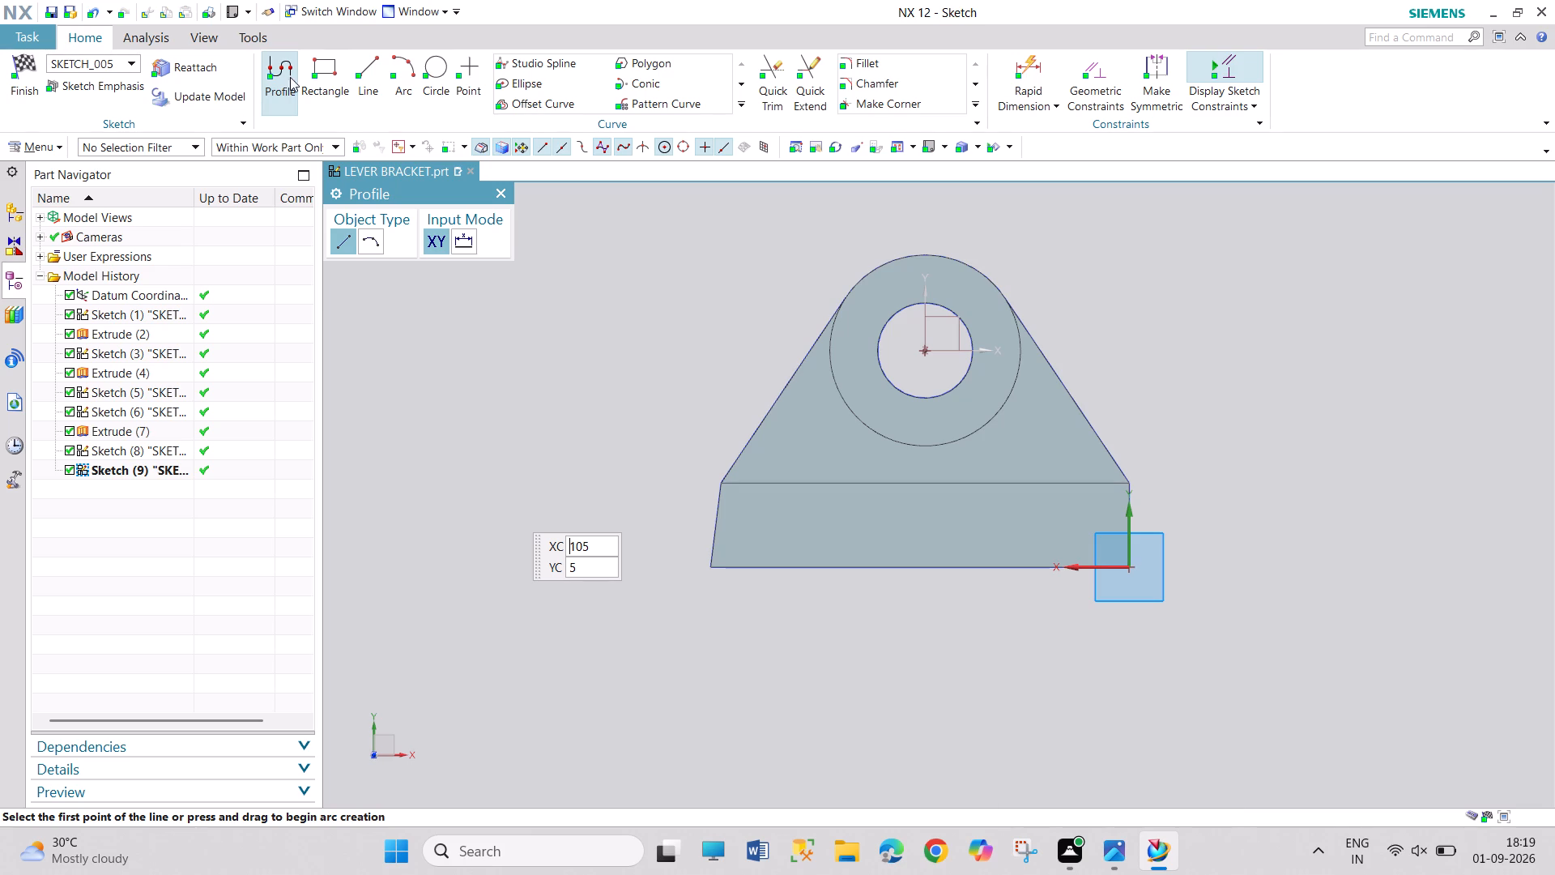
{"action": "left_click", "coordinate": [360, 68]}
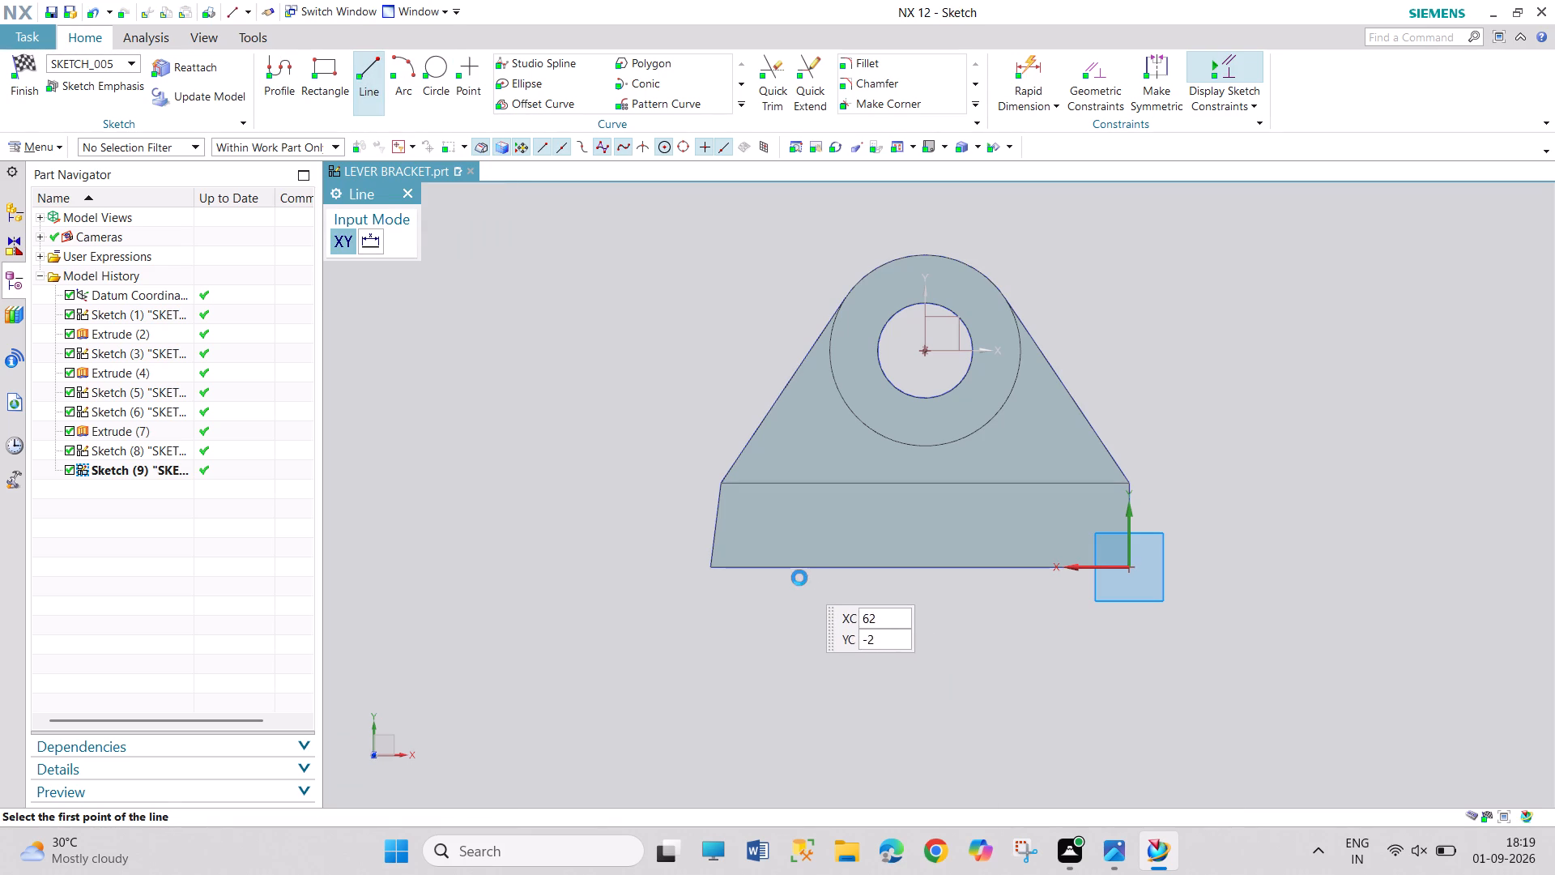
{"action": "left_click_drag", "start_coordinate": [797, 567], "coordinate": [795, 580]}
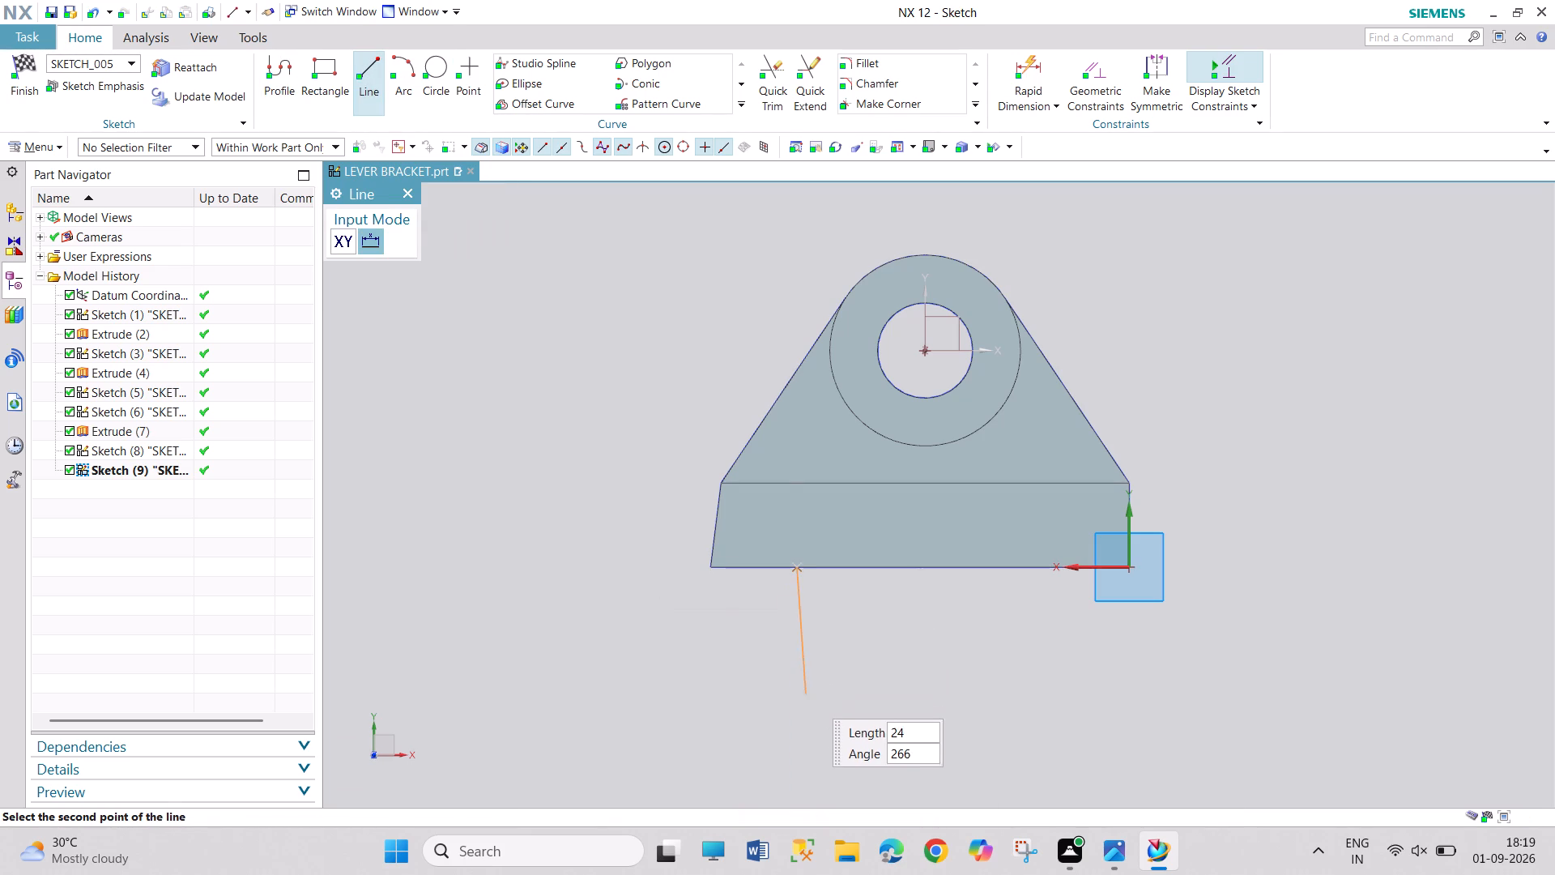
{"action": "left_click", "coordinate": [798, 713]}
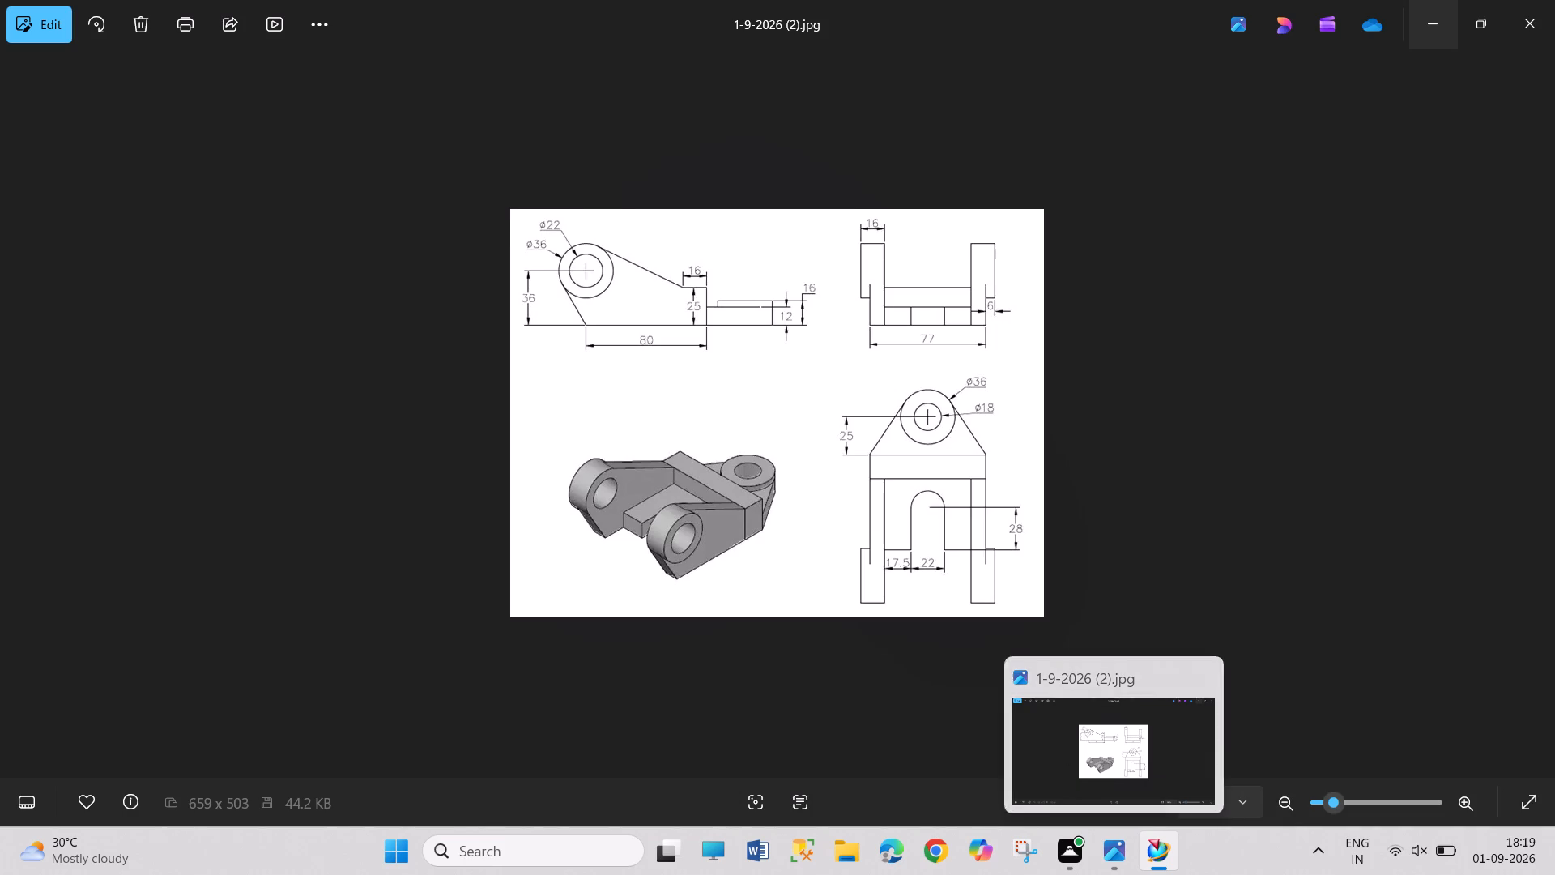
{"action": "left_click", "coordinate": [795, 715]}
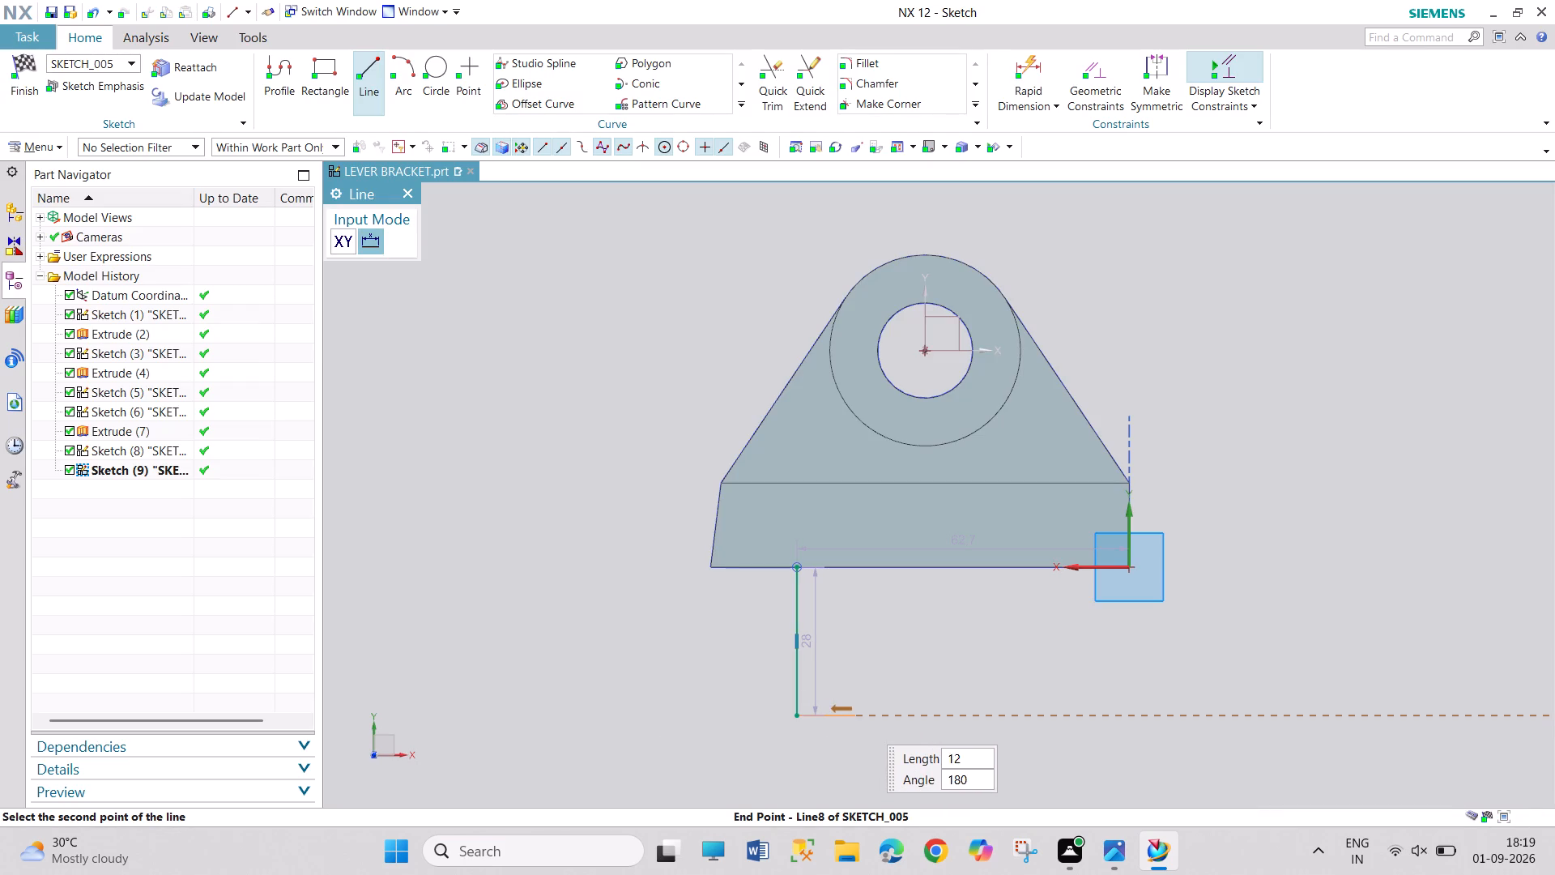
{"action": "left_click", "coordinate": [870, 718]}
{"action": "left_click", "coordinate": [872, 718]}
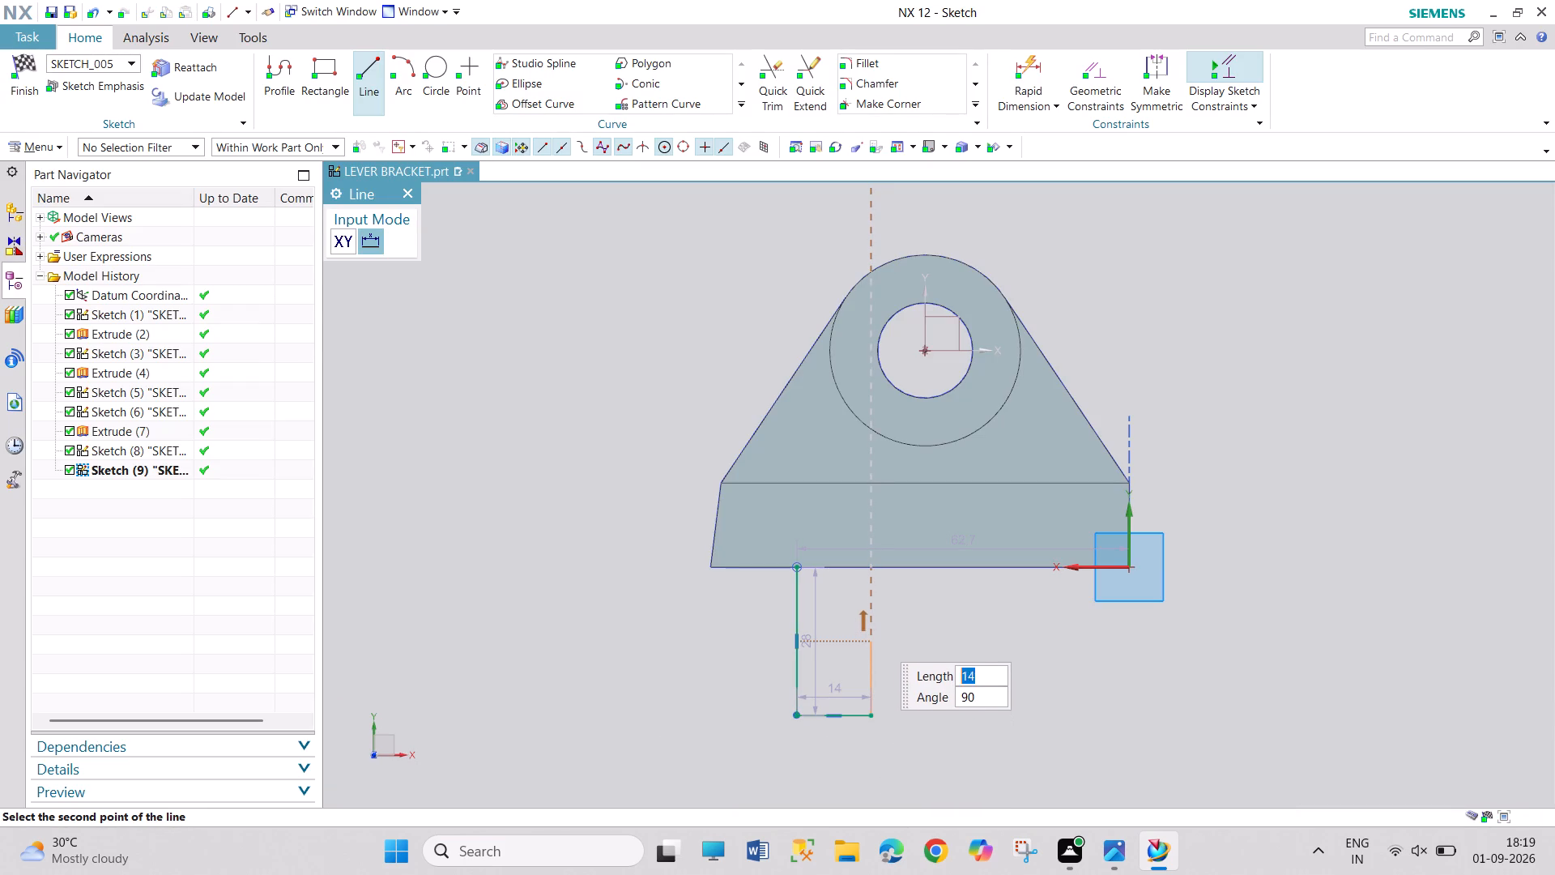
{"action": "left_click", "coordinate": [875, 633]}
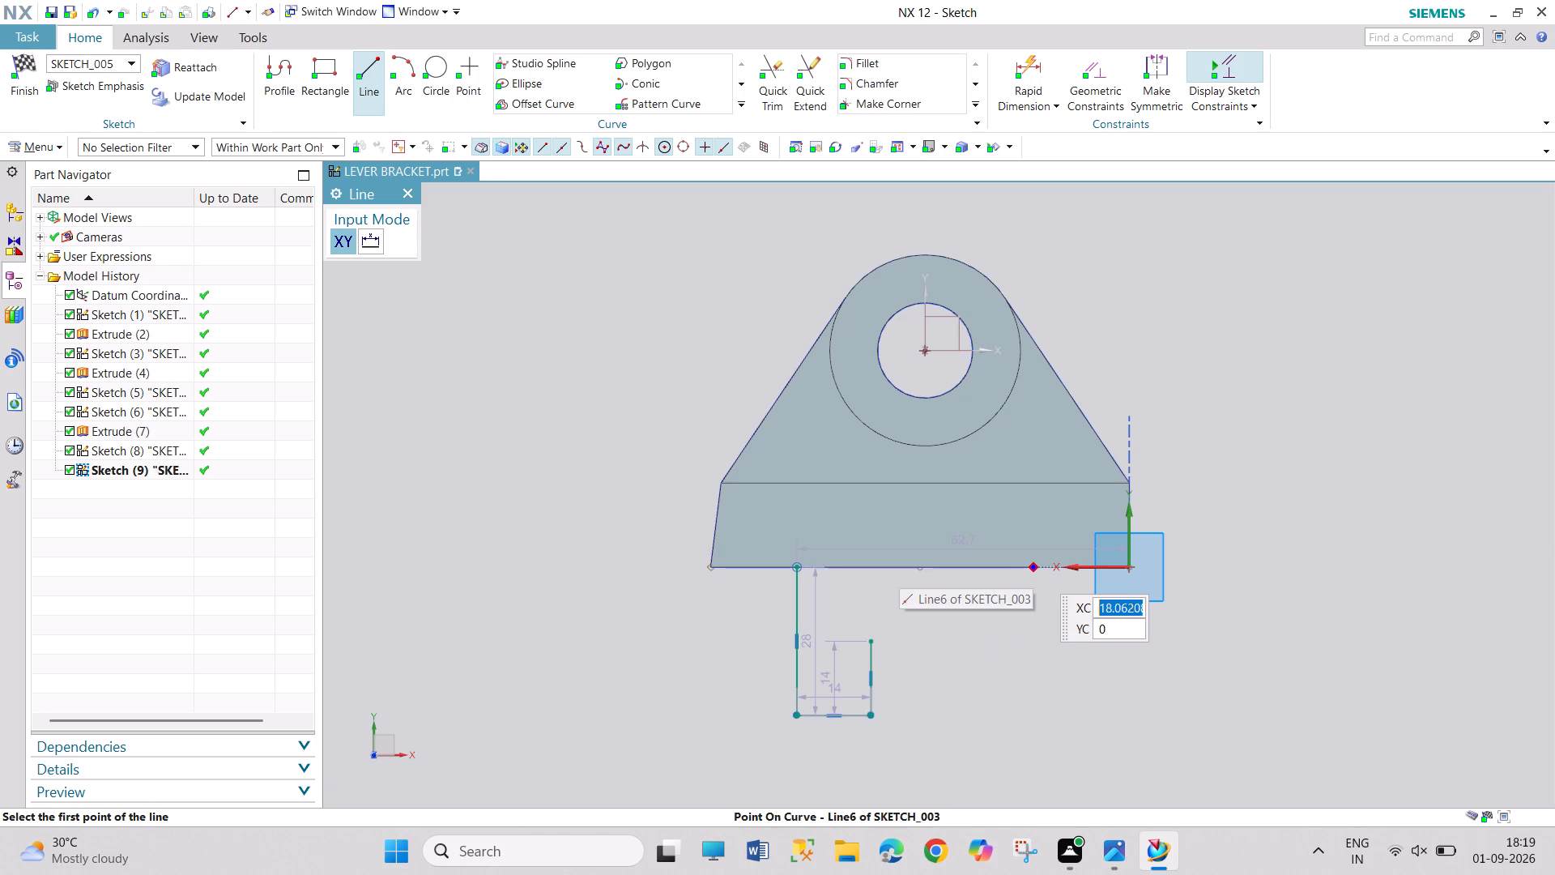
Draw the mirrored leg nearer the sketch origin with lines of about 28, 13 and 14 mm, starting on the same block edge.
{"action": "left_click", "coordinate": [1034, 568]}
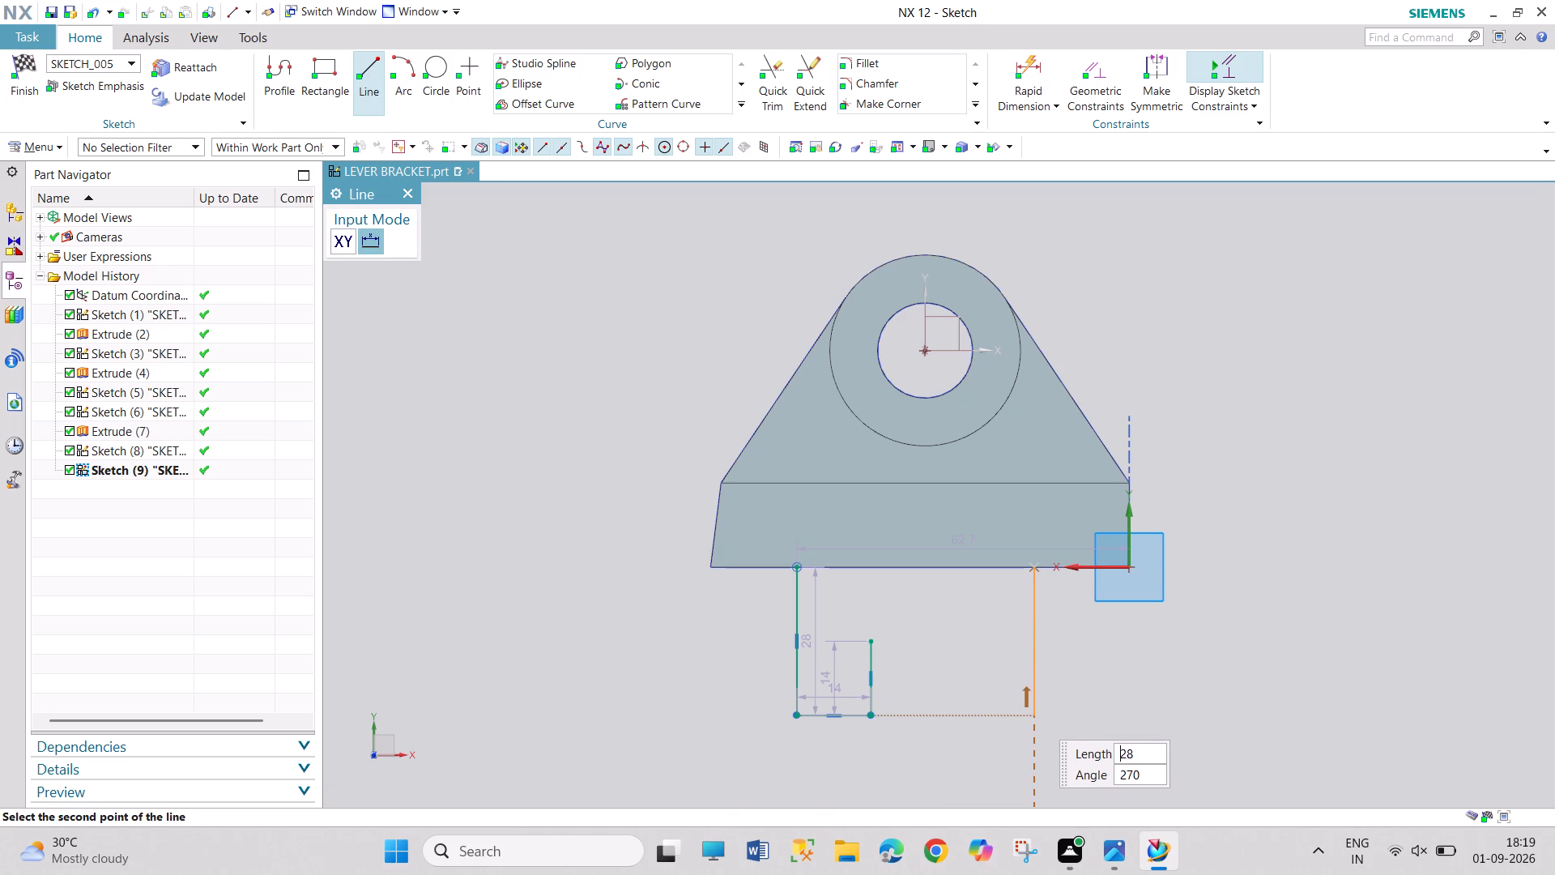
{"action": "left_click", "coordinate": [1033, 715]}
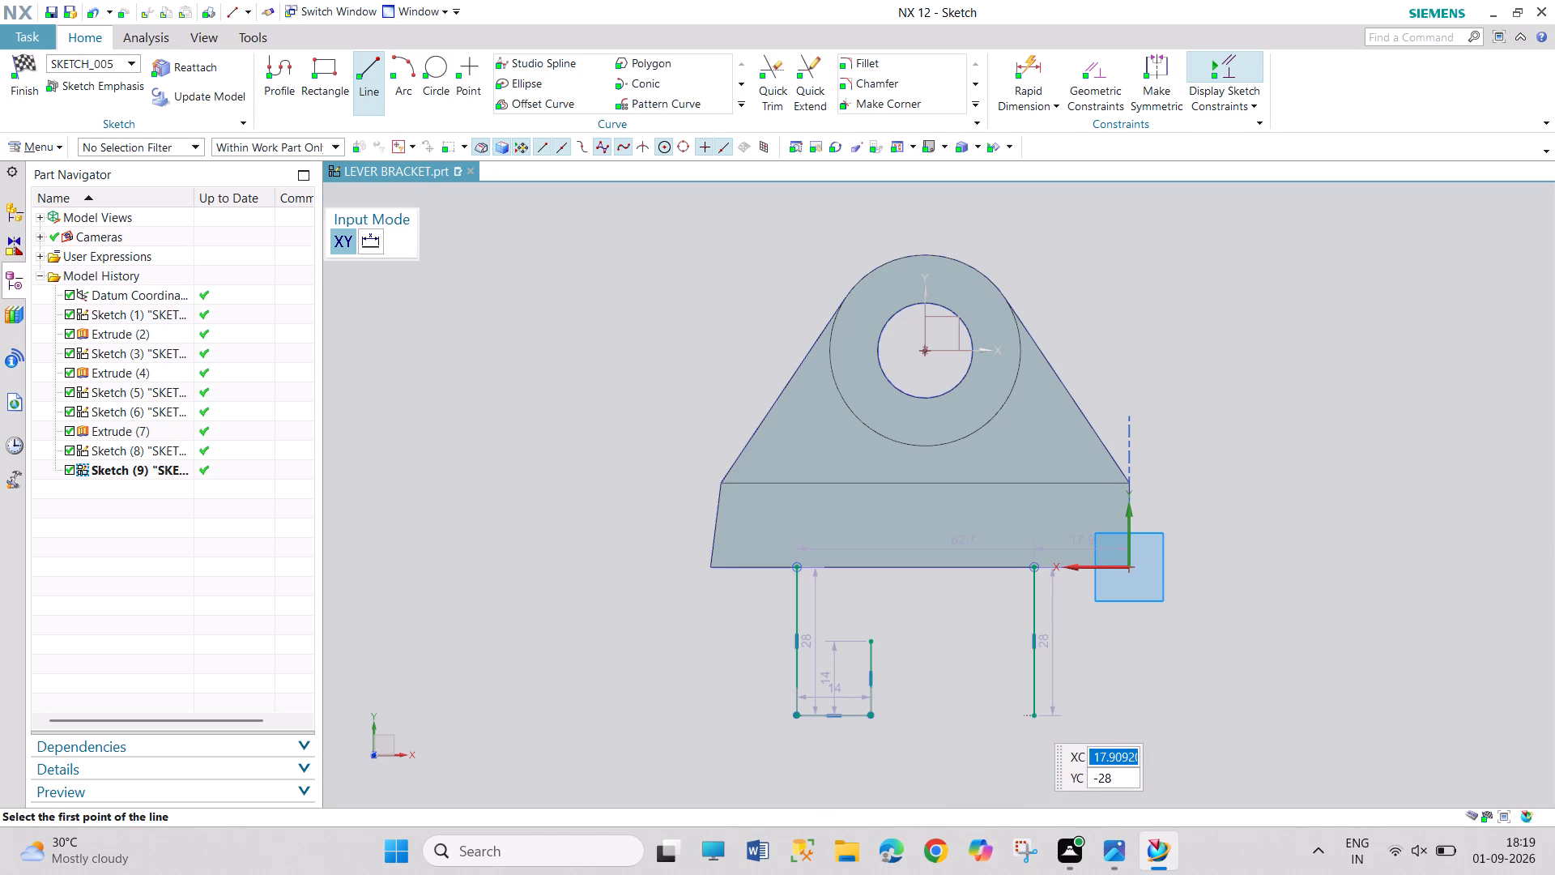
{"action": "left_click", "coordinate": [1033, 713]}
{"action": "left_click", "coordinate": [964, 711]}
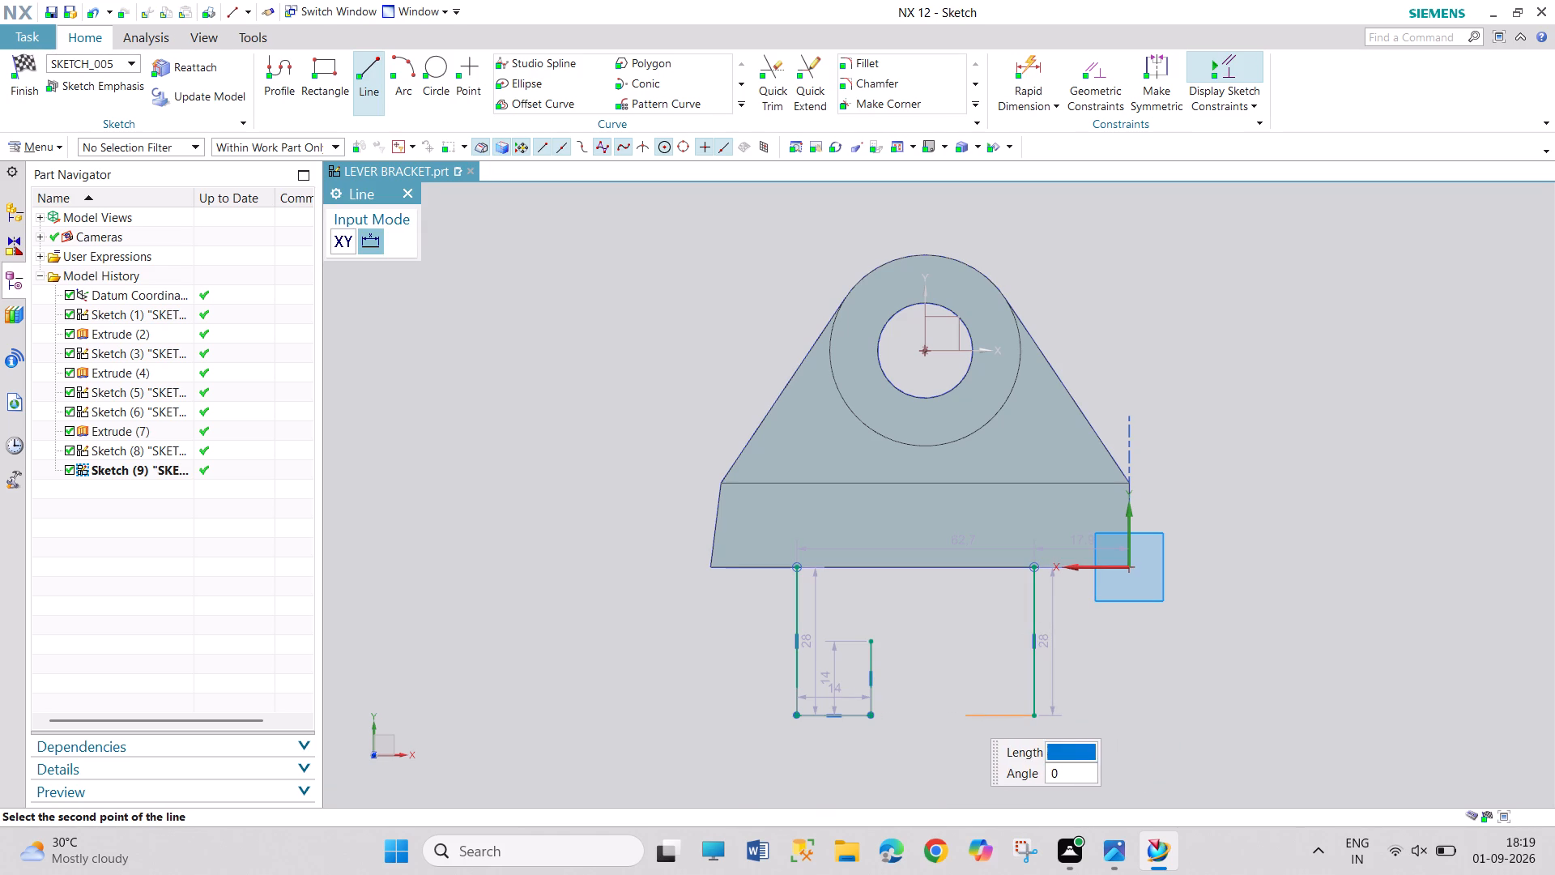
{"action": "left_click", "coordinate": [963, 713]}
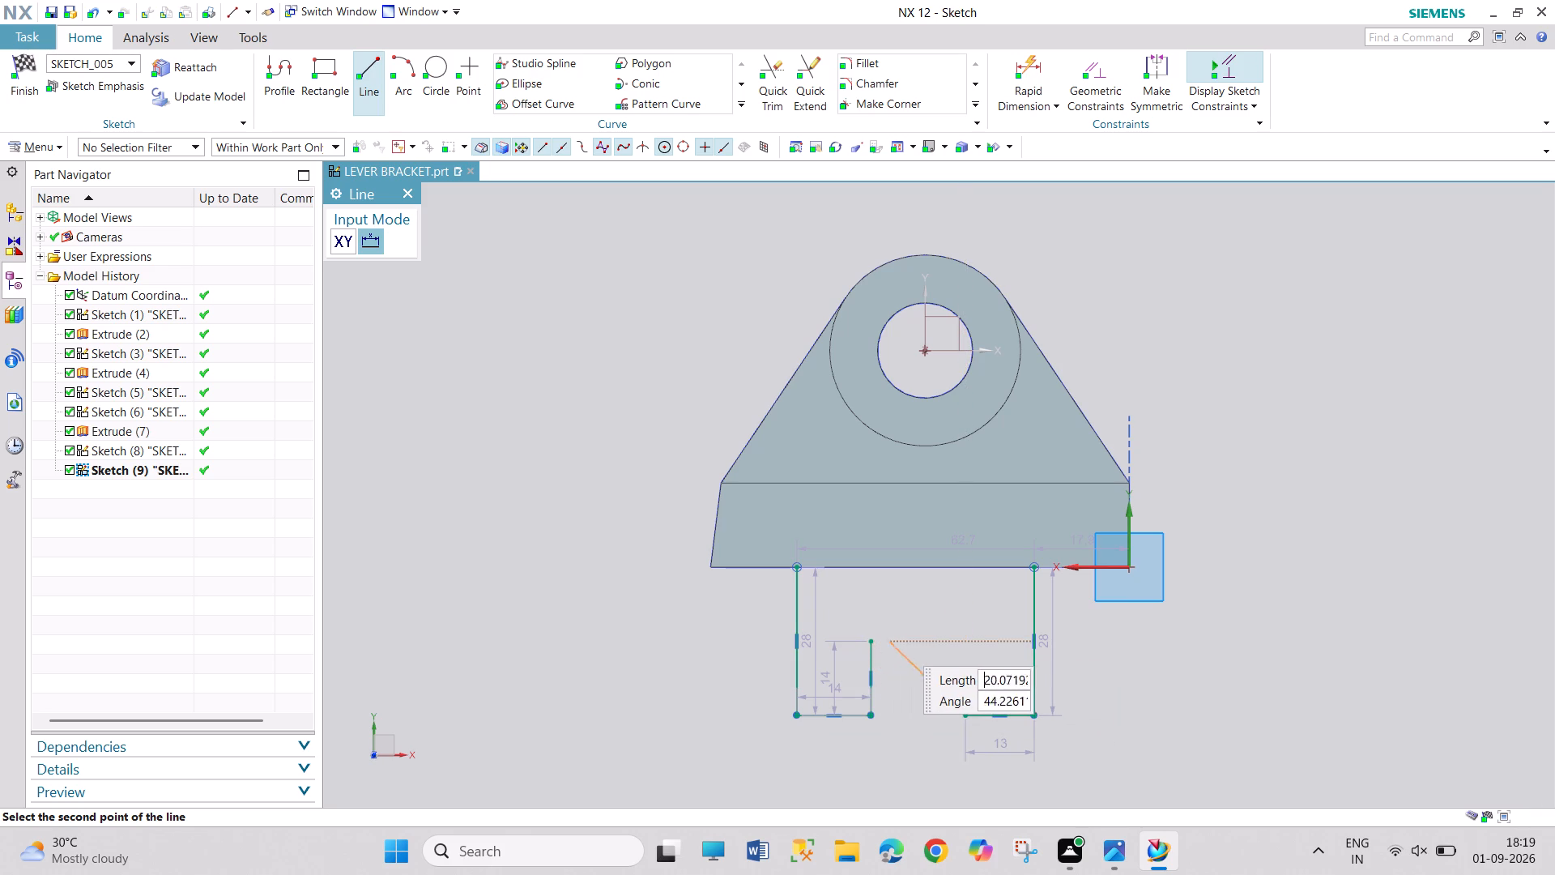
{"action": "left_click", "coordinate": [972, 639]}
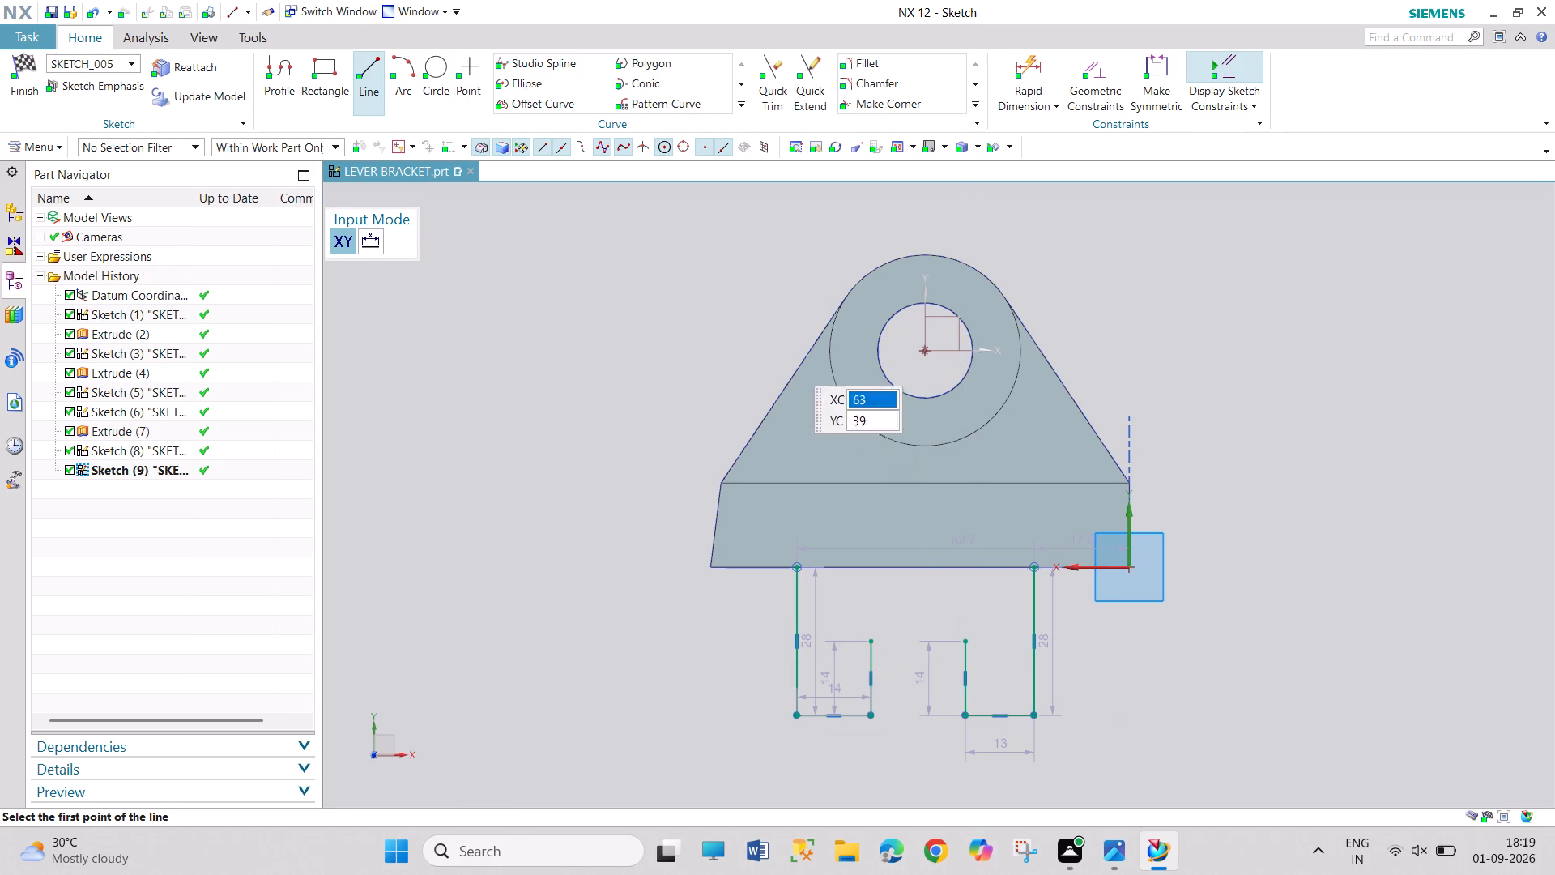
Join the free ends of the two inner vertical lines with an arc of about 8.9 mm radius, closing the slot's rounded end.
{"action": "left_click", "coordinate": [436, 68]}
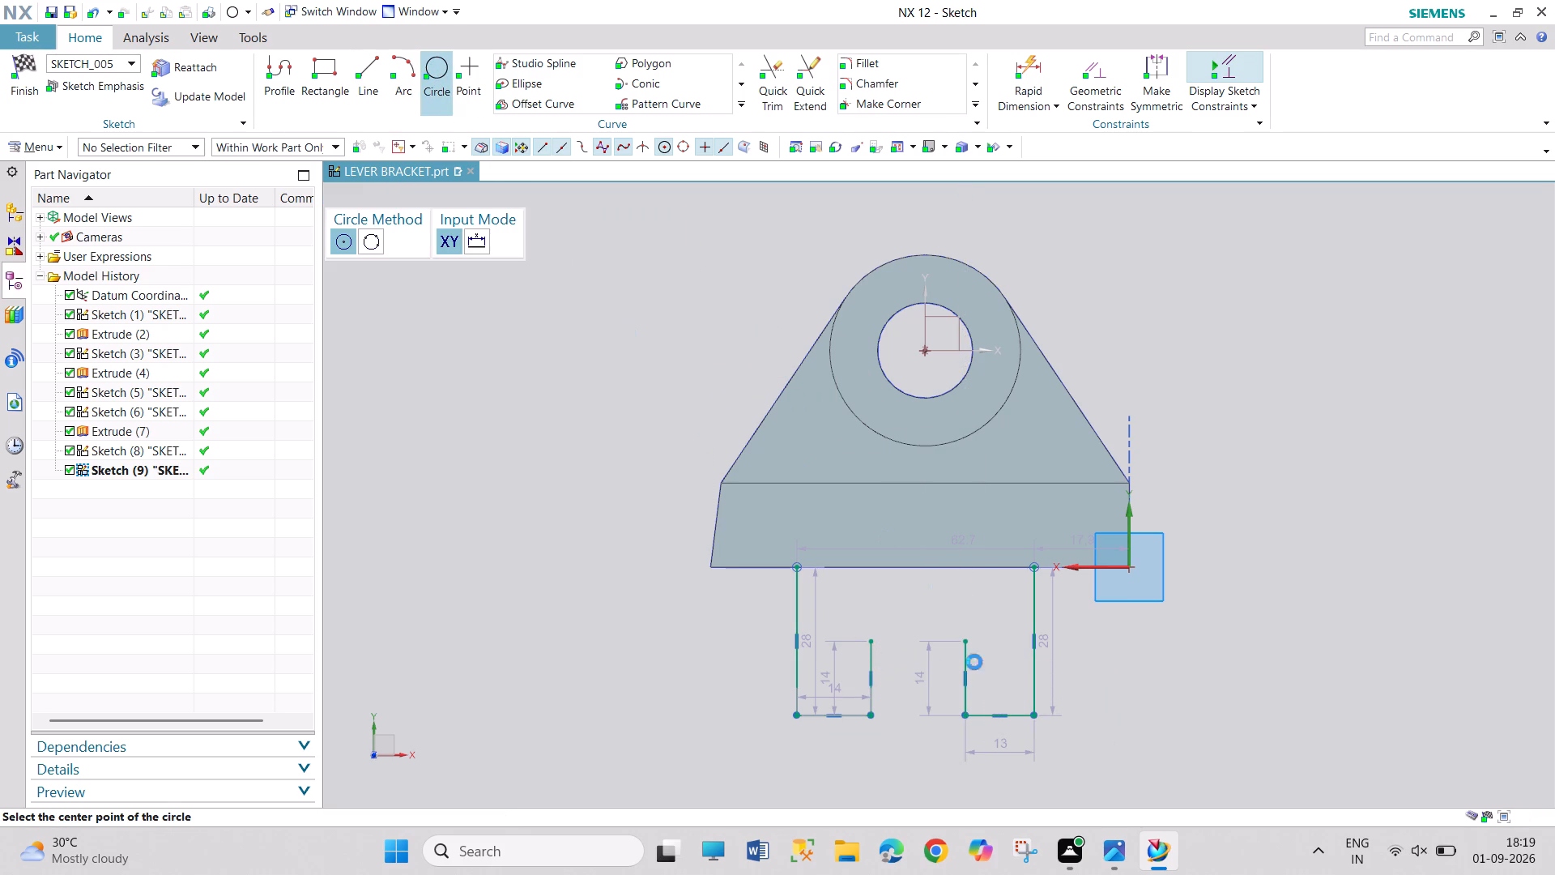
{"action": "left_click", "coordinate": [410, 97]}
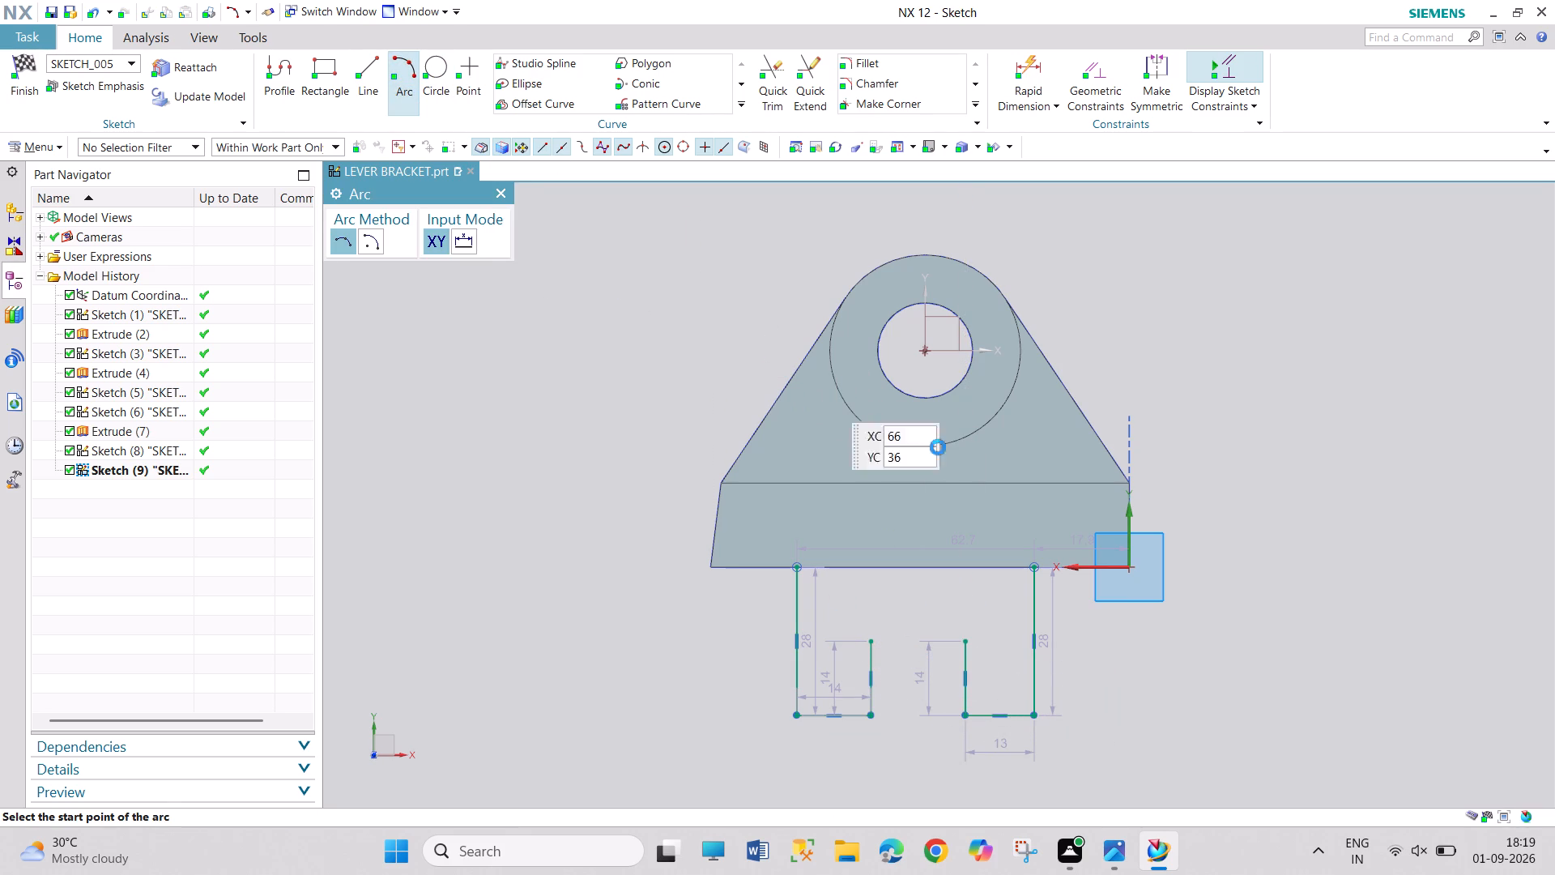
{"action": "left_click", "coordinate": [964, 639]}
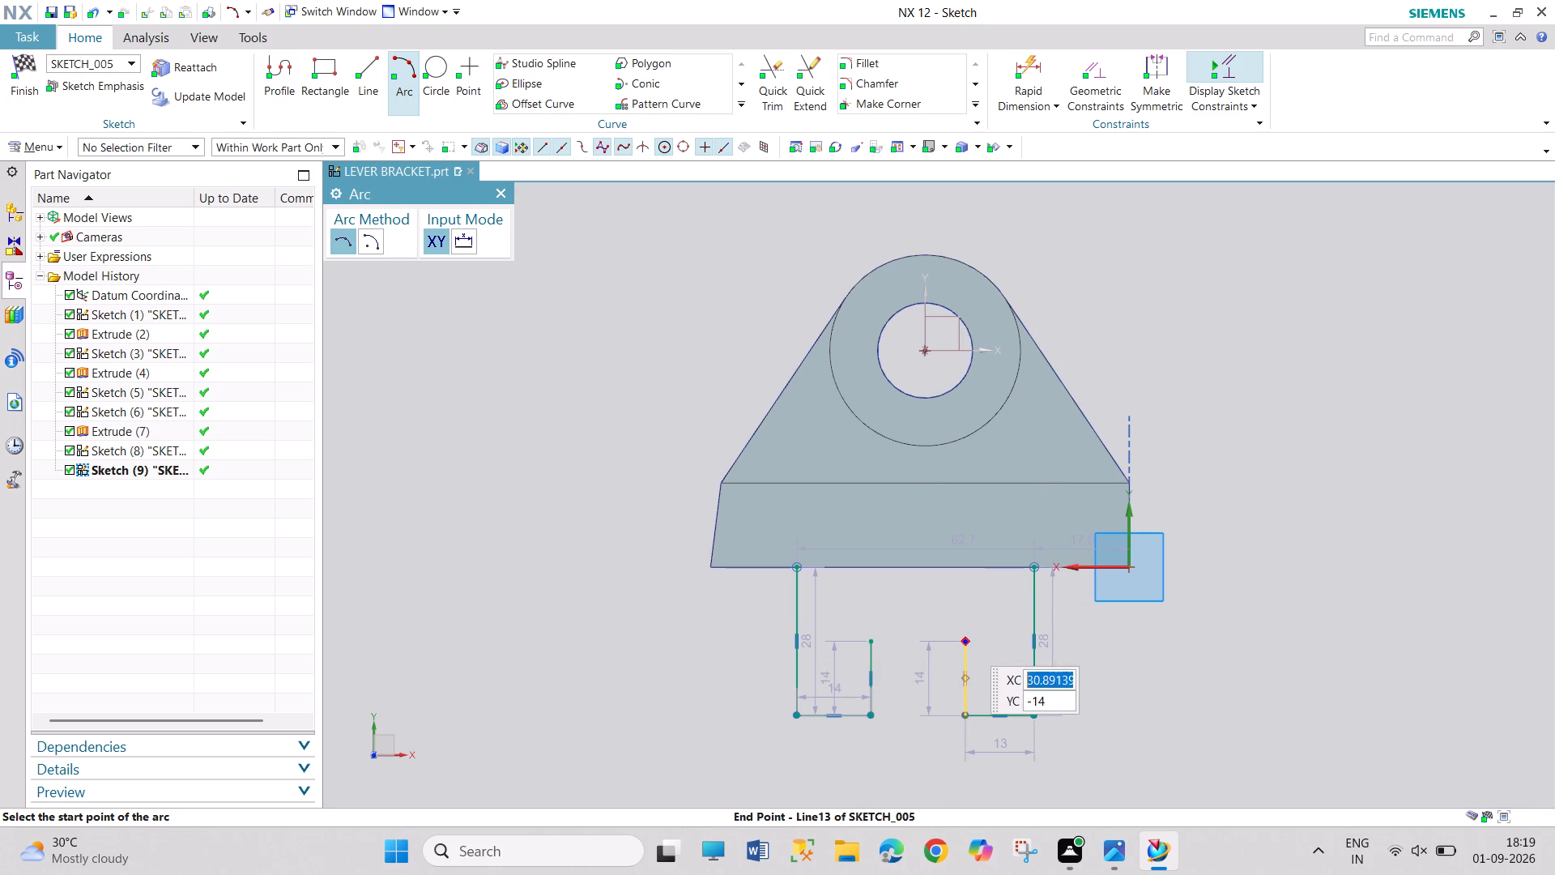
{"action": "left_click", "coordinate": [872, 643]}
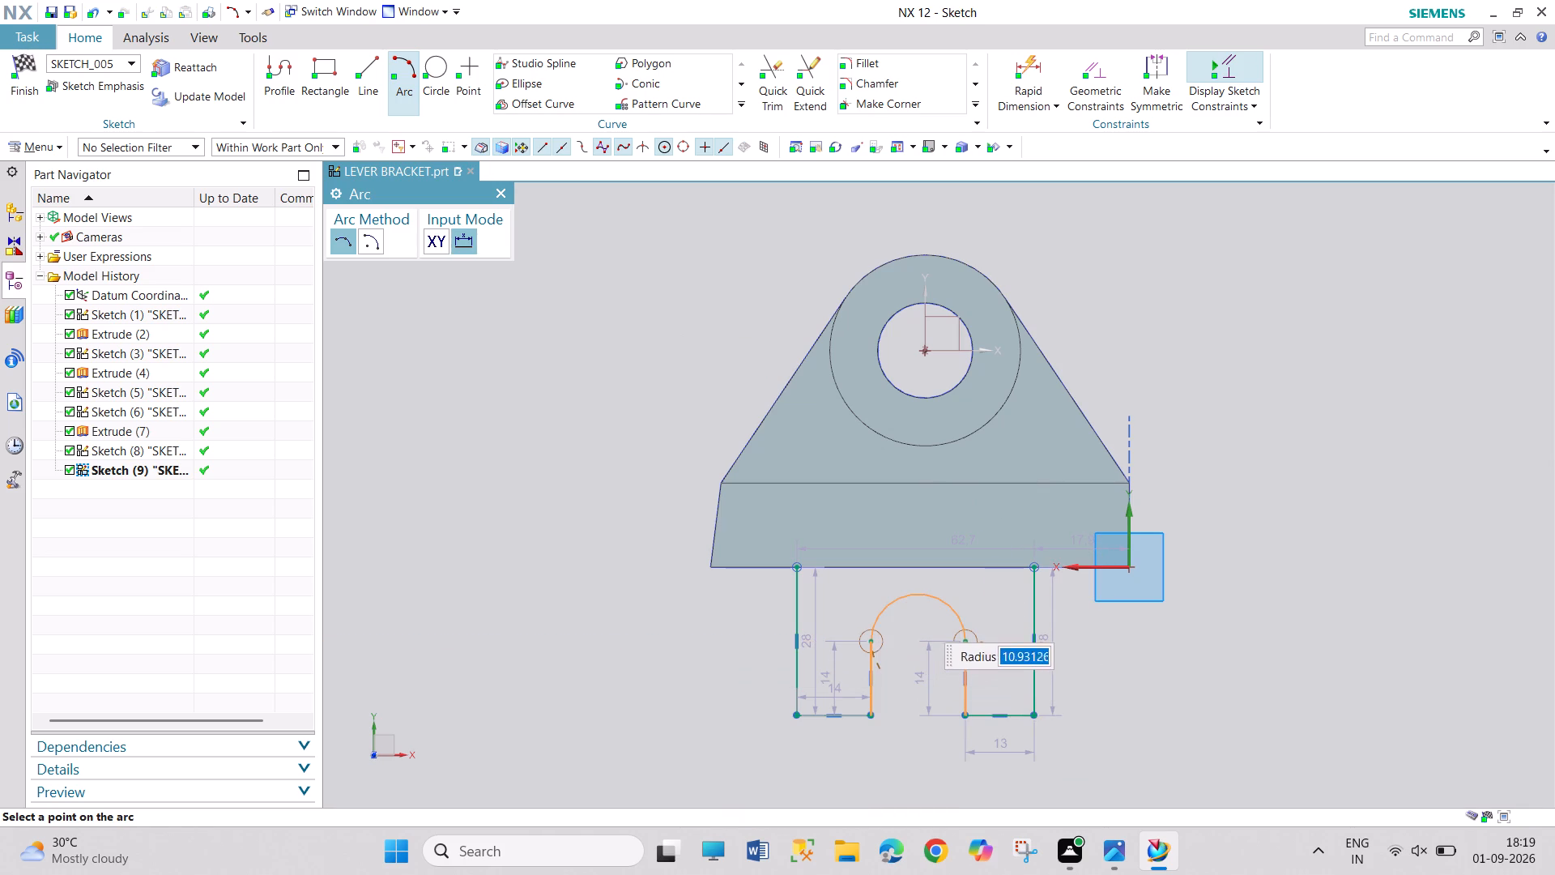
{"action": "left_click", "coordinate": [922, 615]}
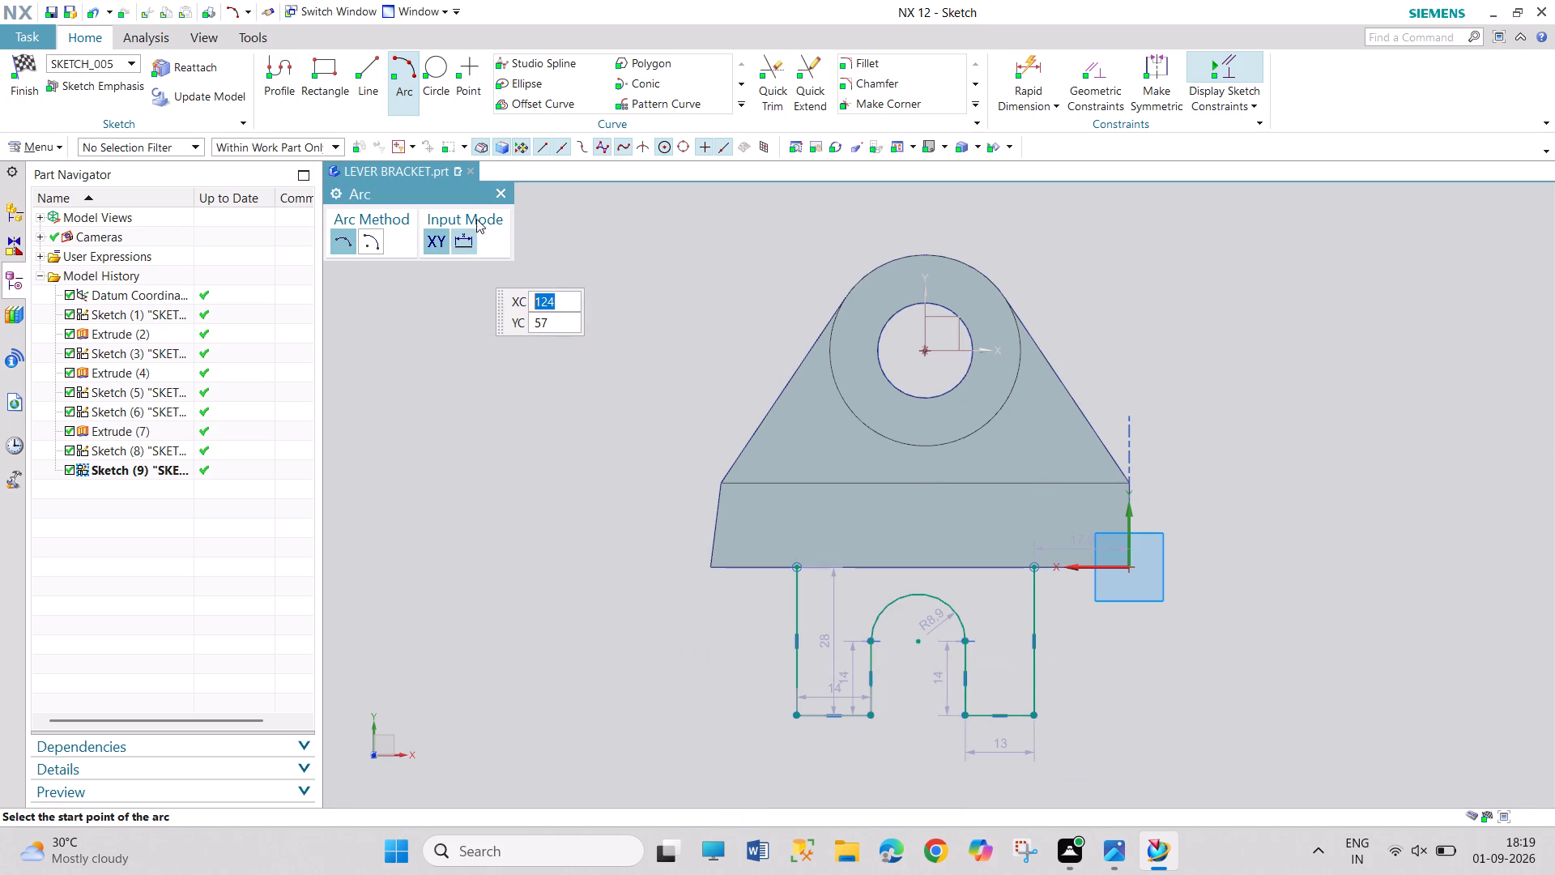
{"action": "left_click", "coordinate": [500, 191]}
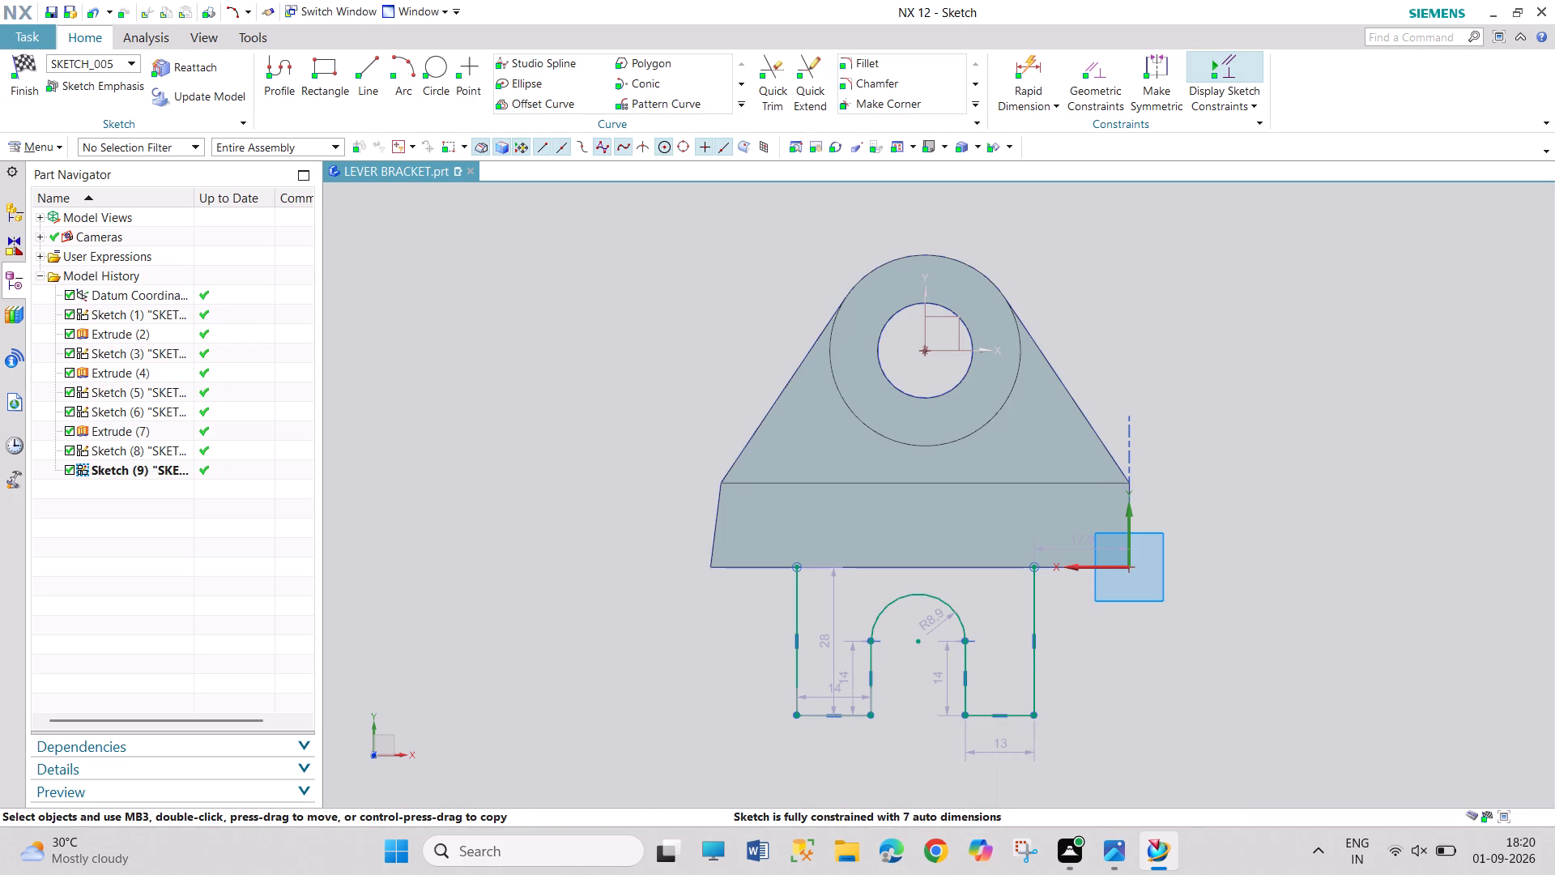
Move the width dimension of the leg farther from the origin clear of the profile and set it to 17.5 mm.
{"action": "left_click_drag", "start_coordinate": [841, 689], "coordinate": [700, 745]}
{"action": "double_click", "coordinate": [705, 748]}
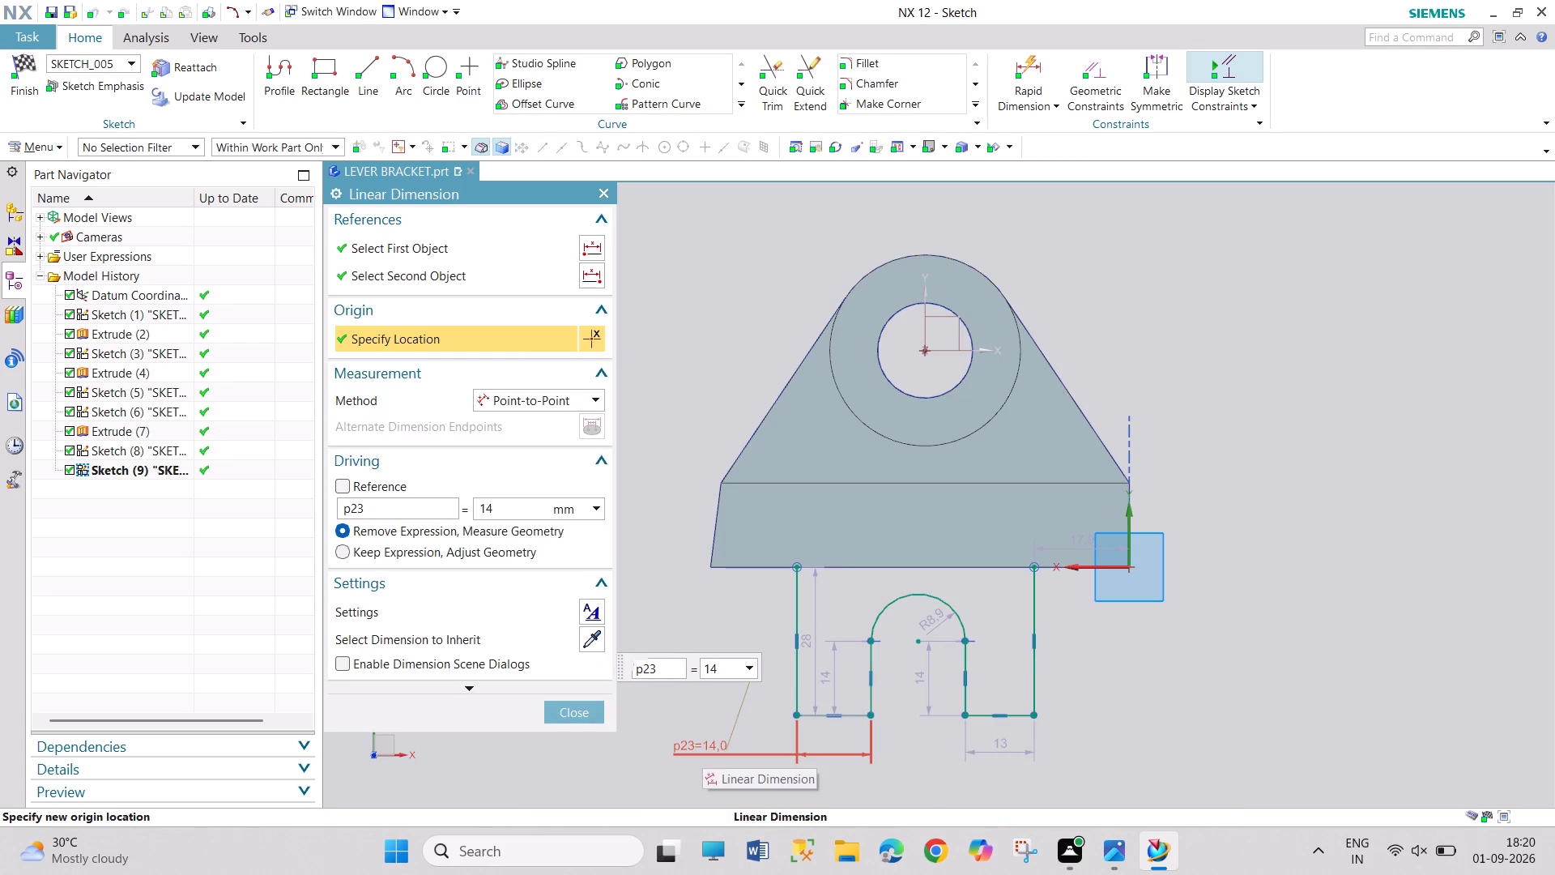
{"action": "type", "text": "17.5"}
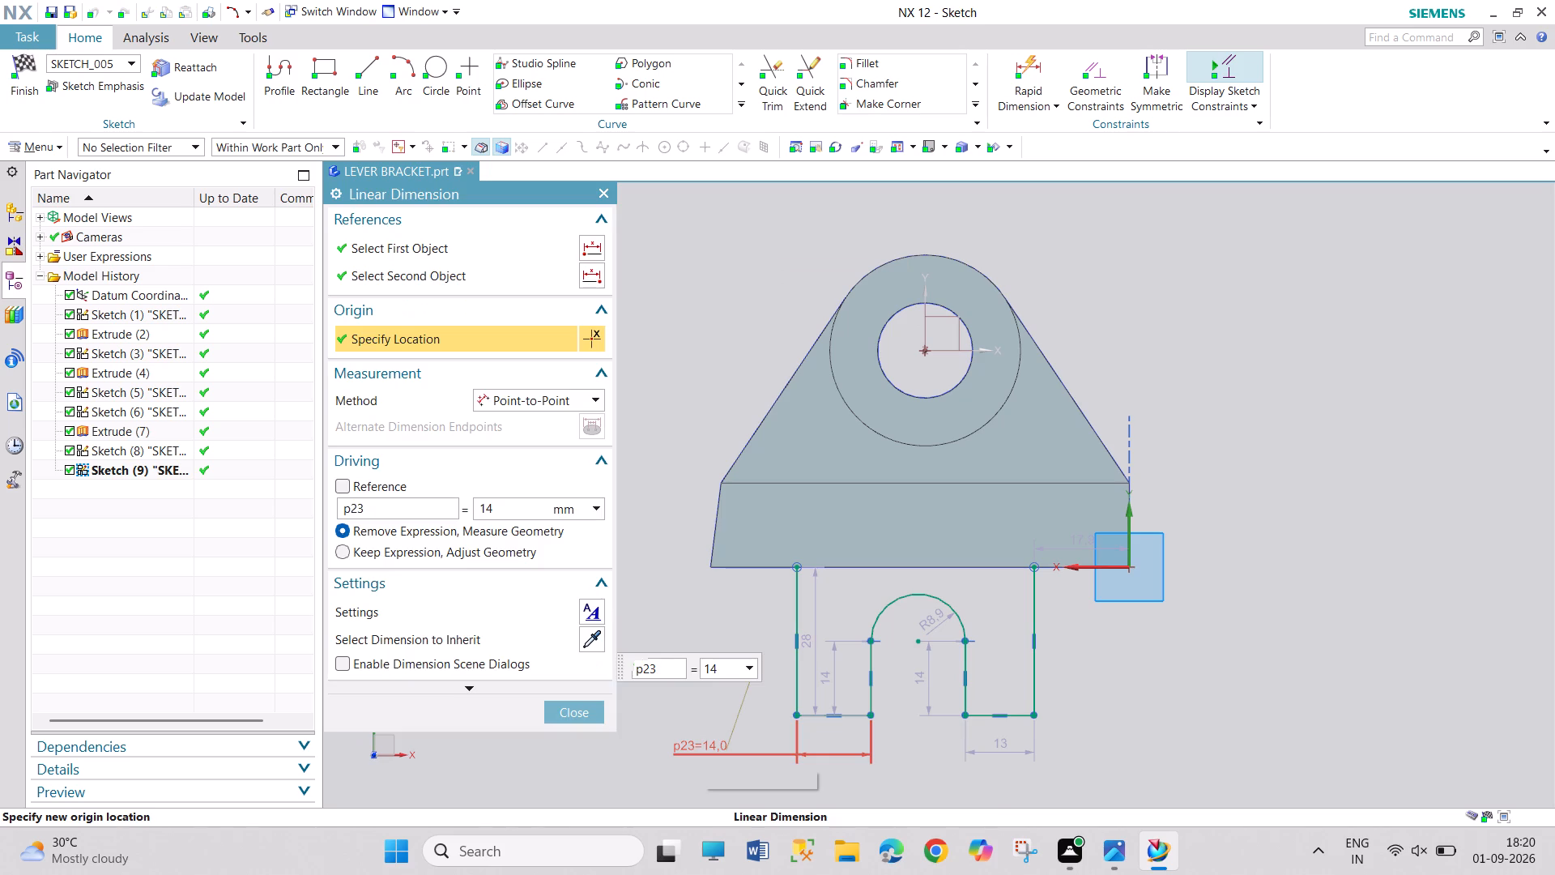
{"action": "key", "text": "Return"}
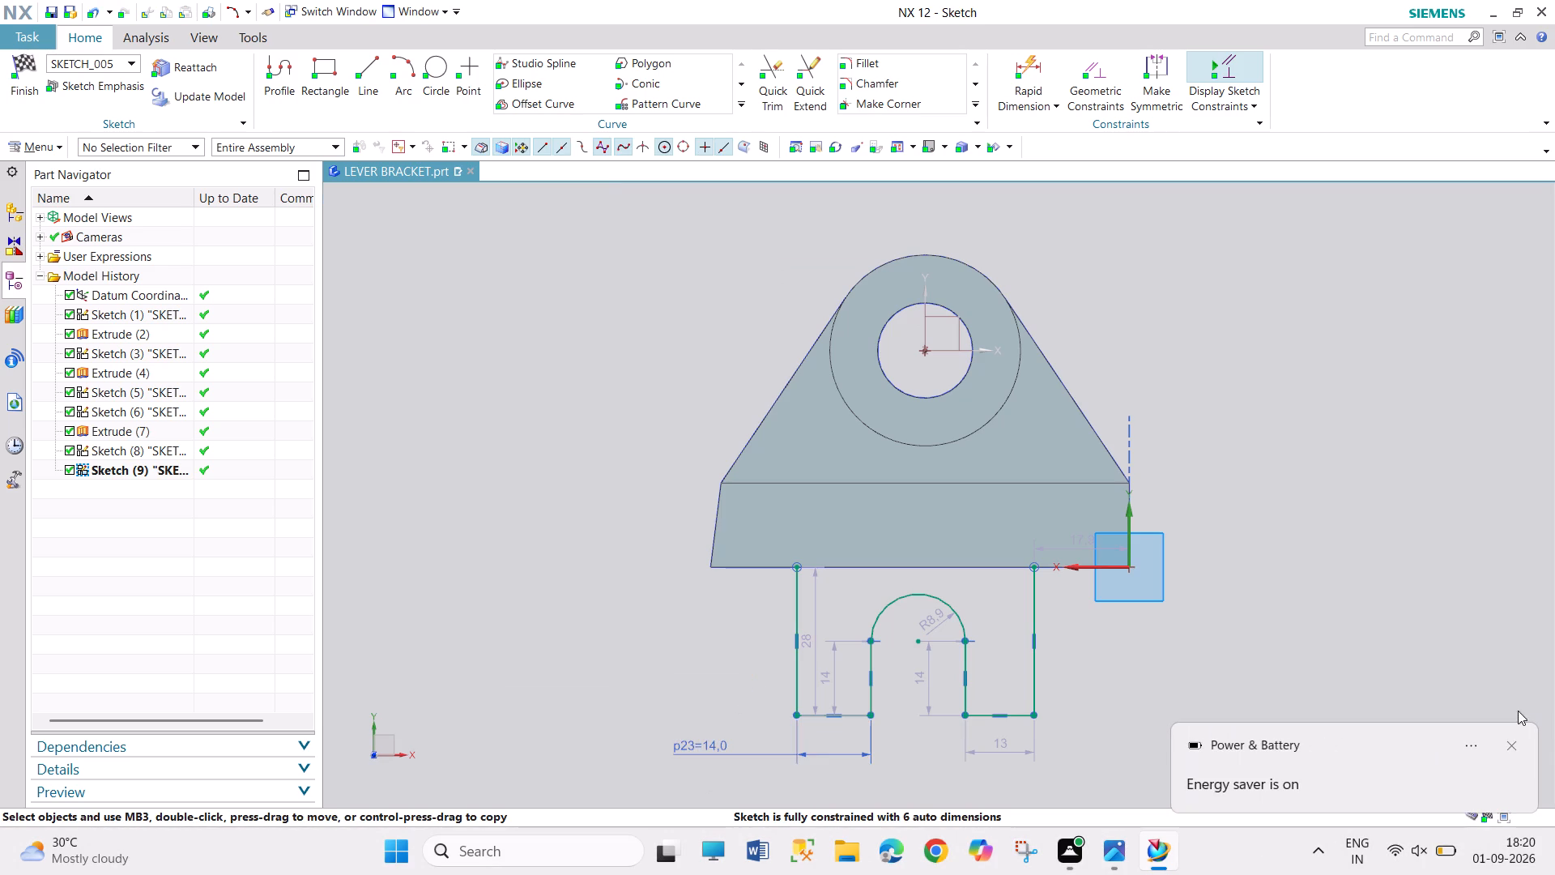
{"action": "left_click", "coordinate": [1515, 749]}
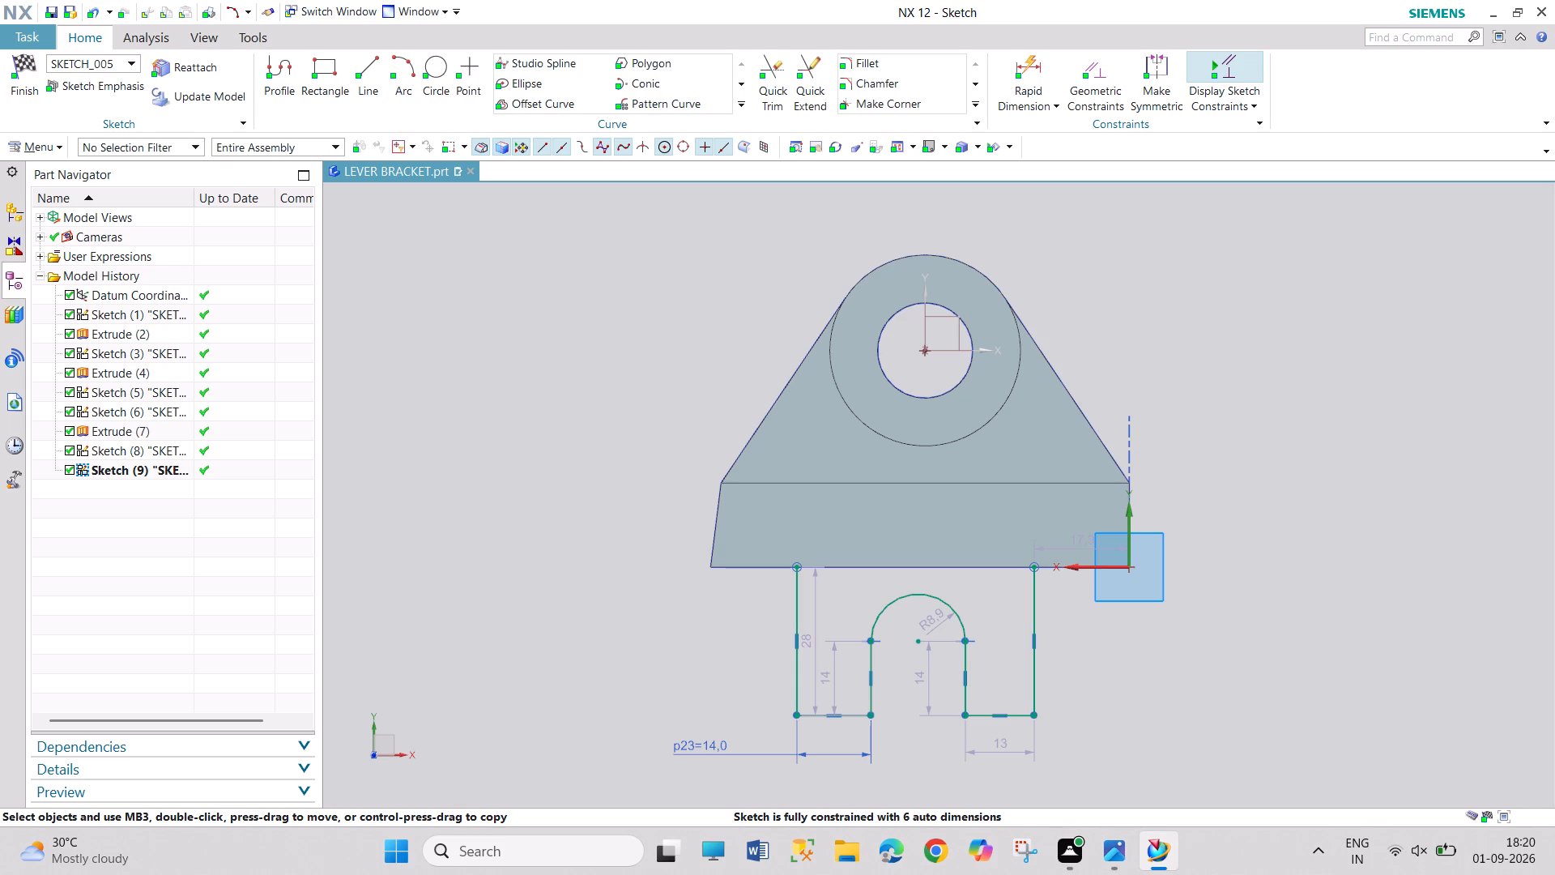
{"action": "double_click", "coordinate": [716, 742]}
{"action": "type", "text": "17"}
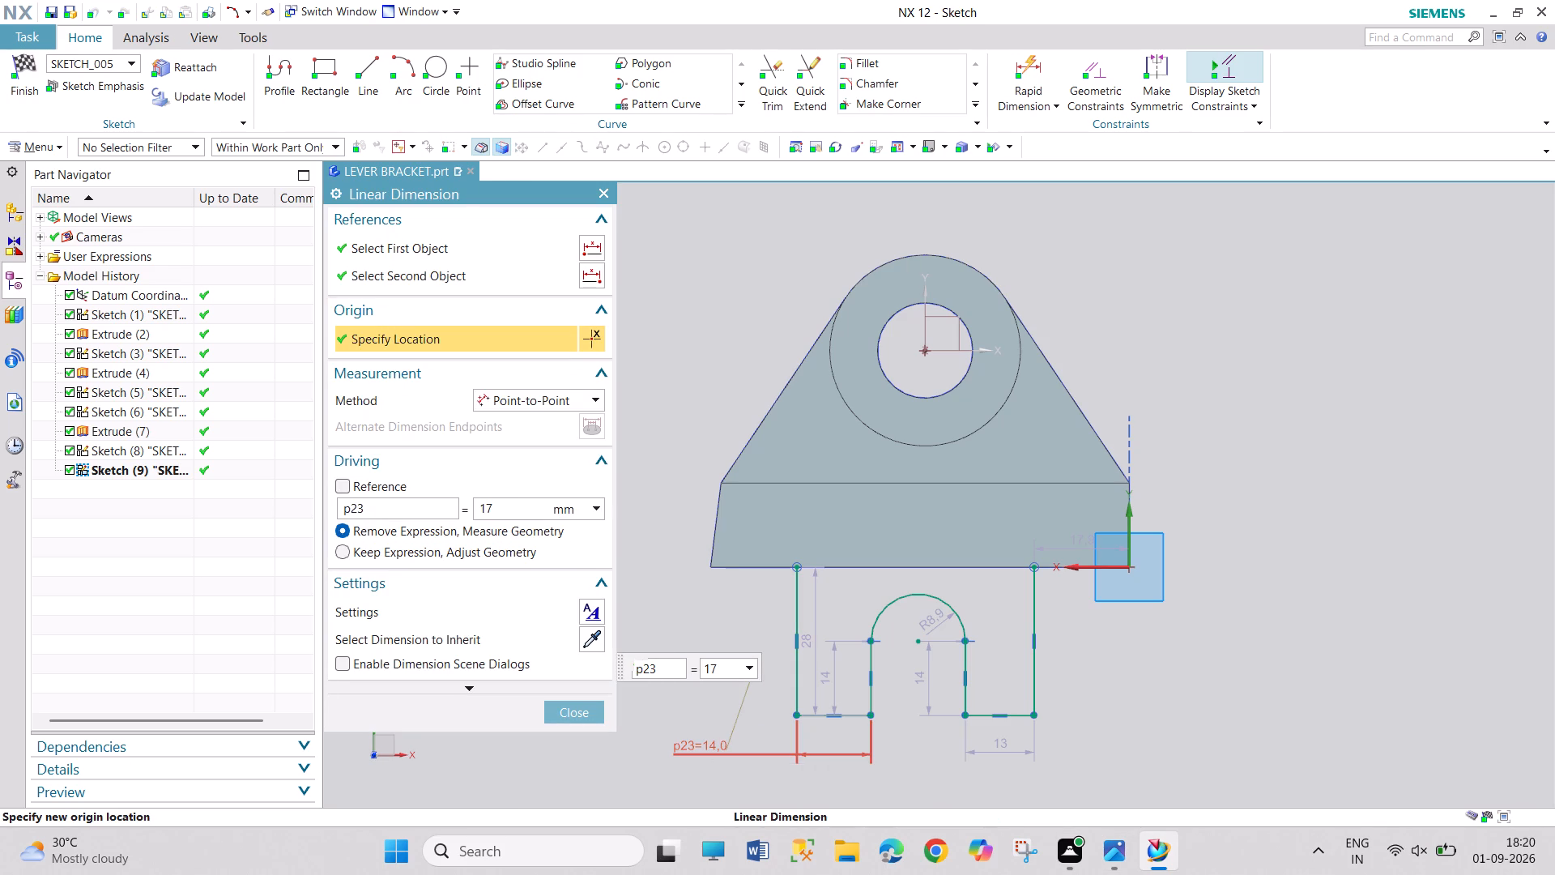
{"action": "type", "text": ".5"}
{"action": "key", "text": "Return"}
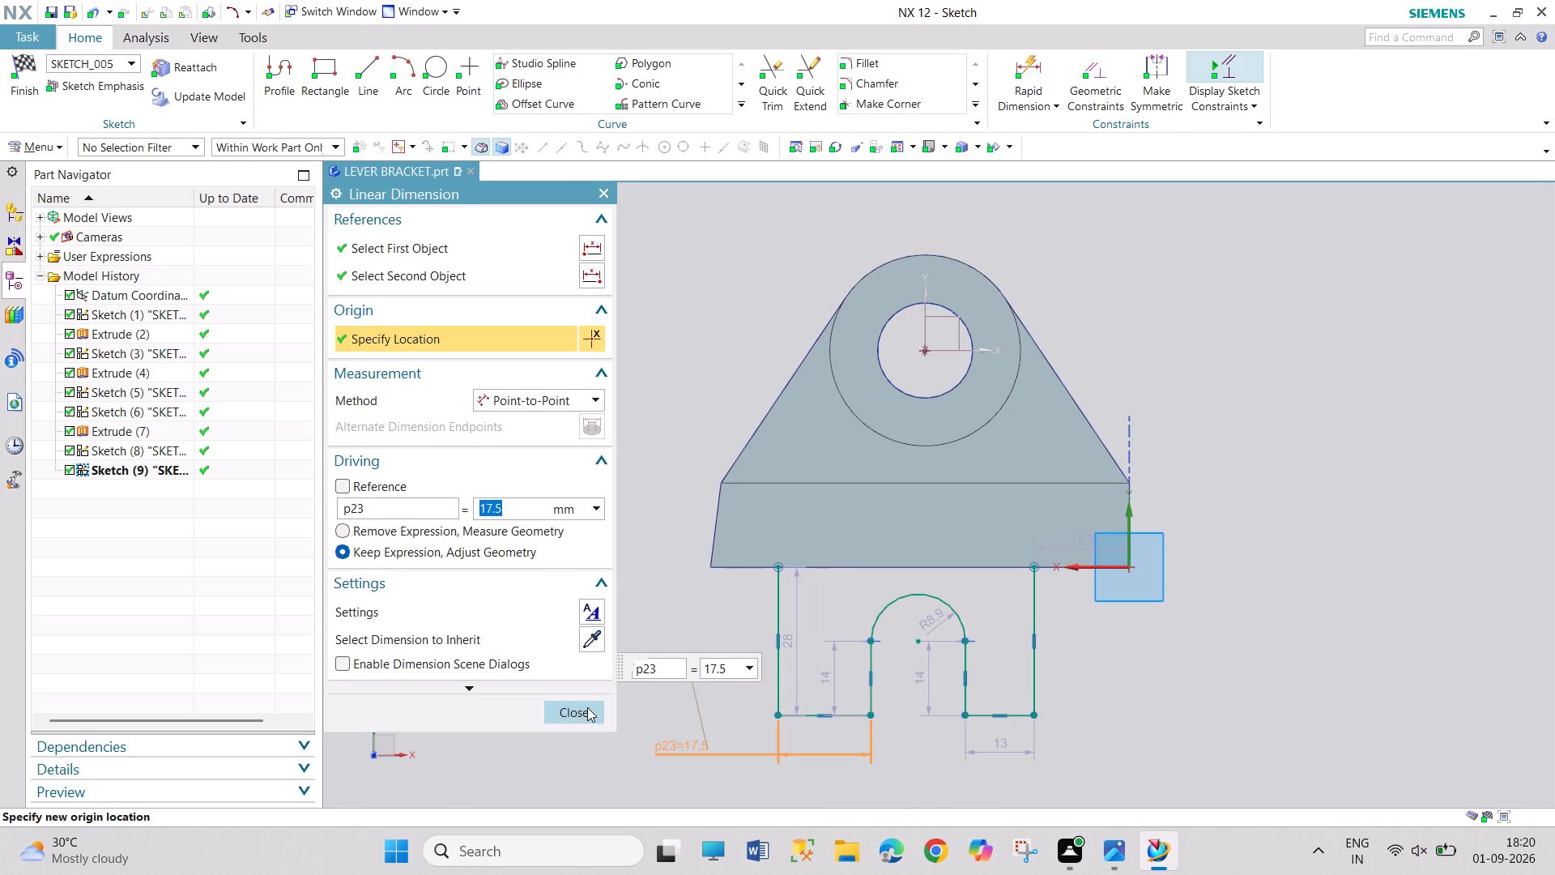
{"action": "left_click", "coordinate": [590, 705]}
Set the width of the leg nearer the sketch origin to 17.5 mm.
{"action": "double_click", "coordinate": [1001, 745]}
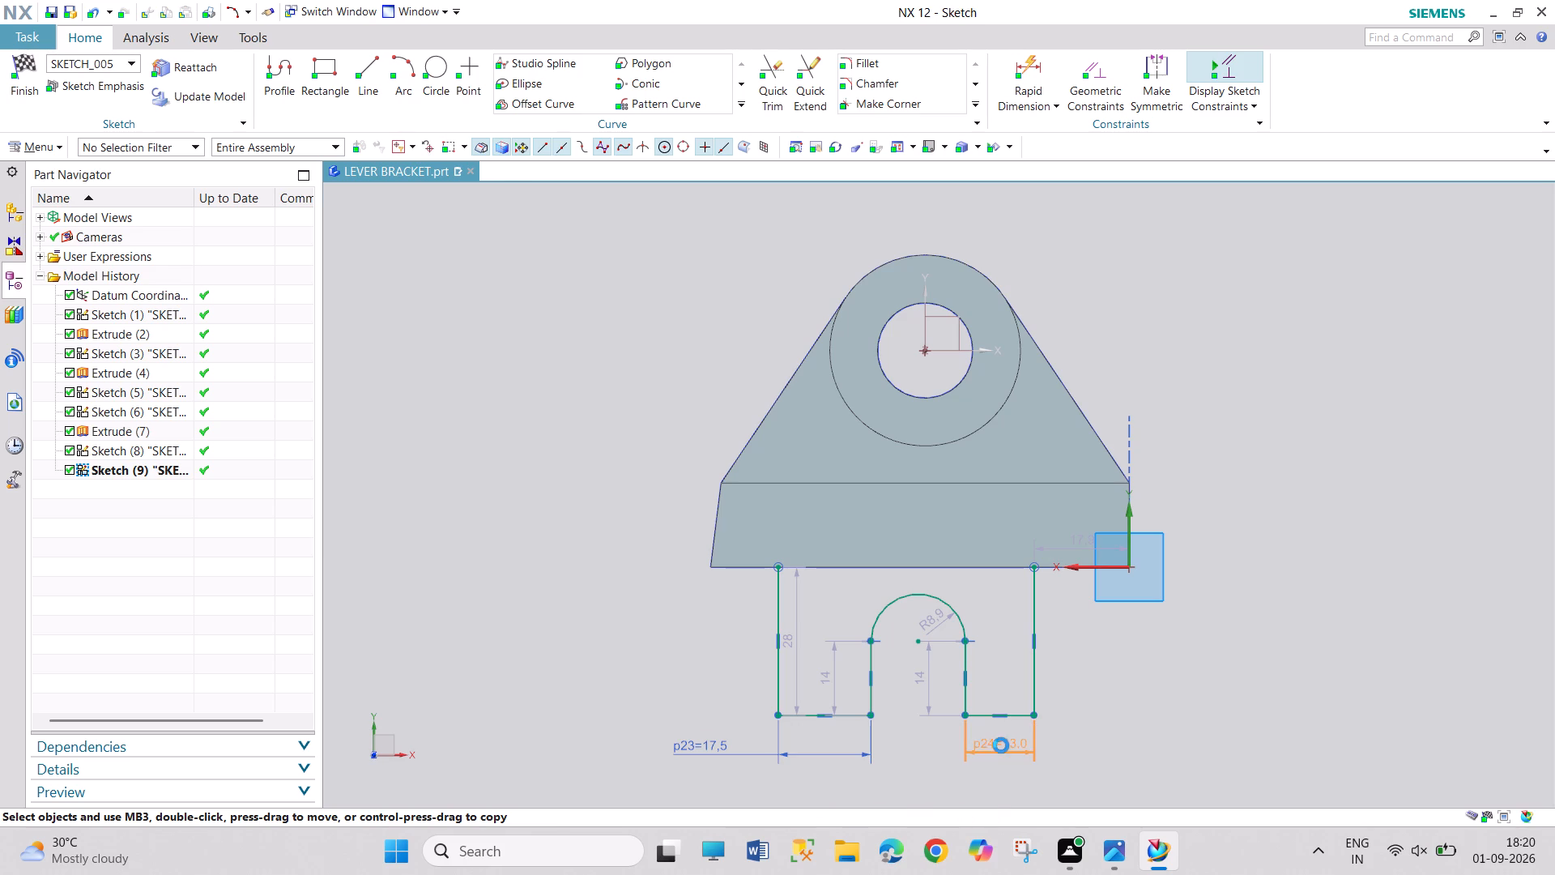
{"action": "type", "text": "17.5"}
{"action": "key", "text": "Return"}
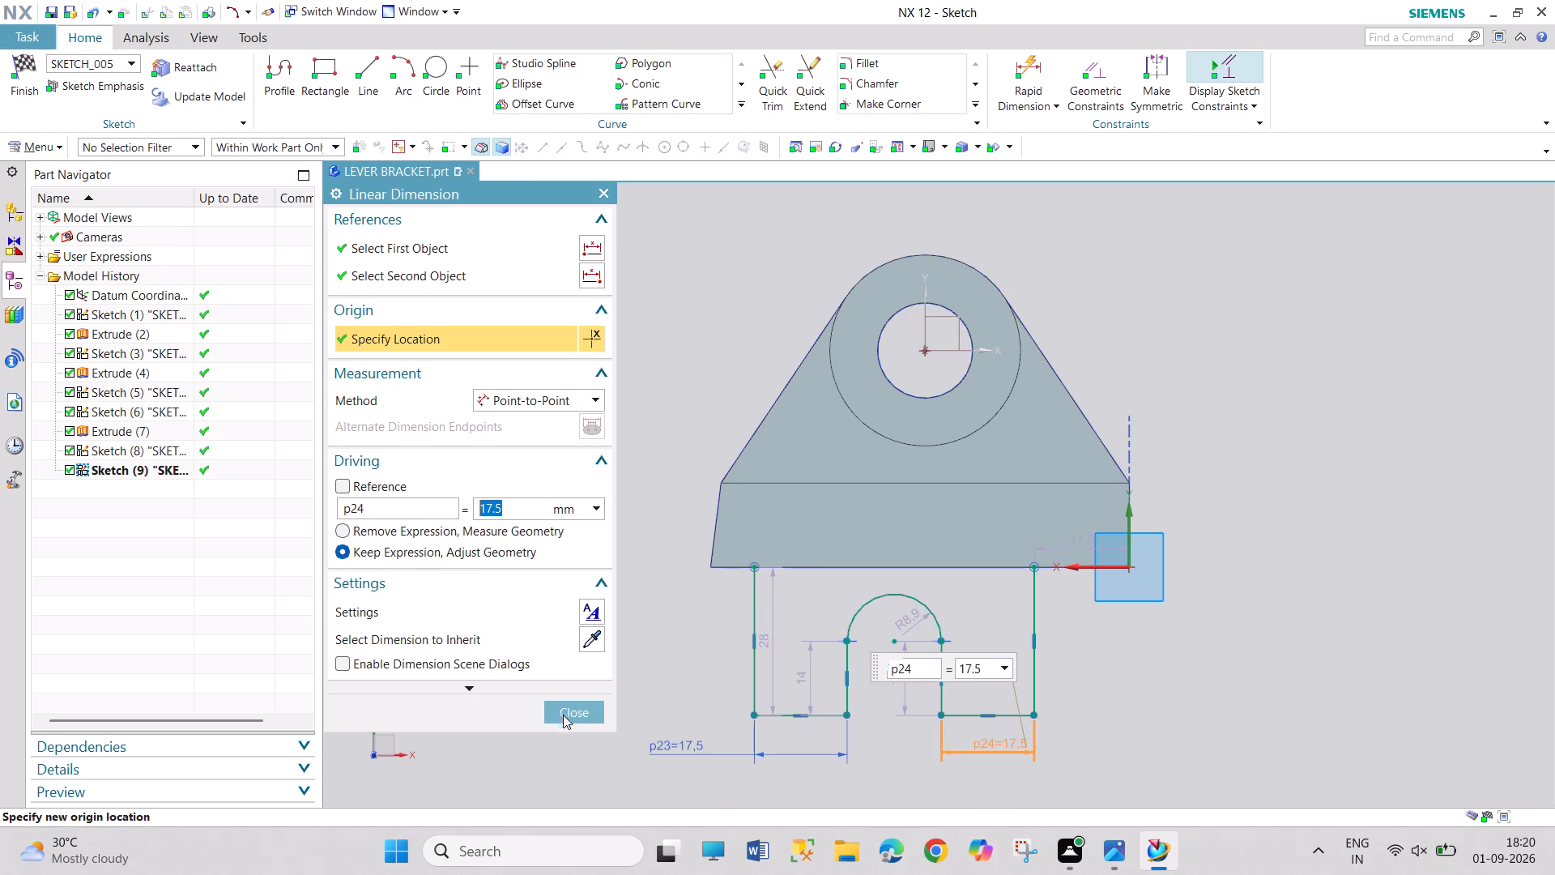
{"action": "left_click", "coordinate": [566, 713]}
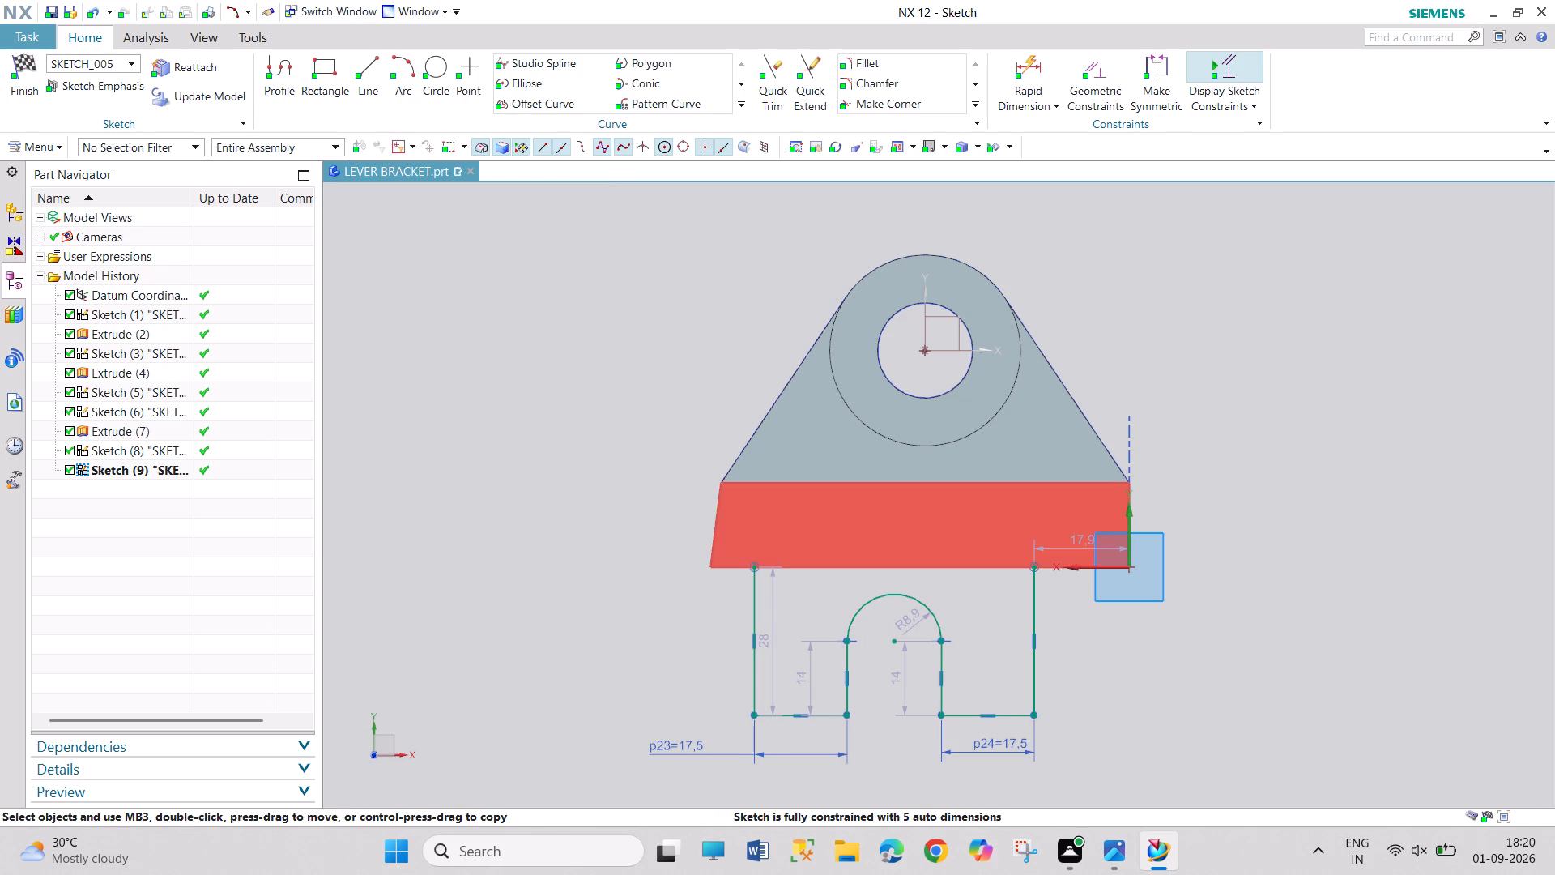
Make the two outer vertical lines of the fork symmetric about the vertical axis through the boss centre.
{"action": "left_click", "coordinate": [1161, 72]}
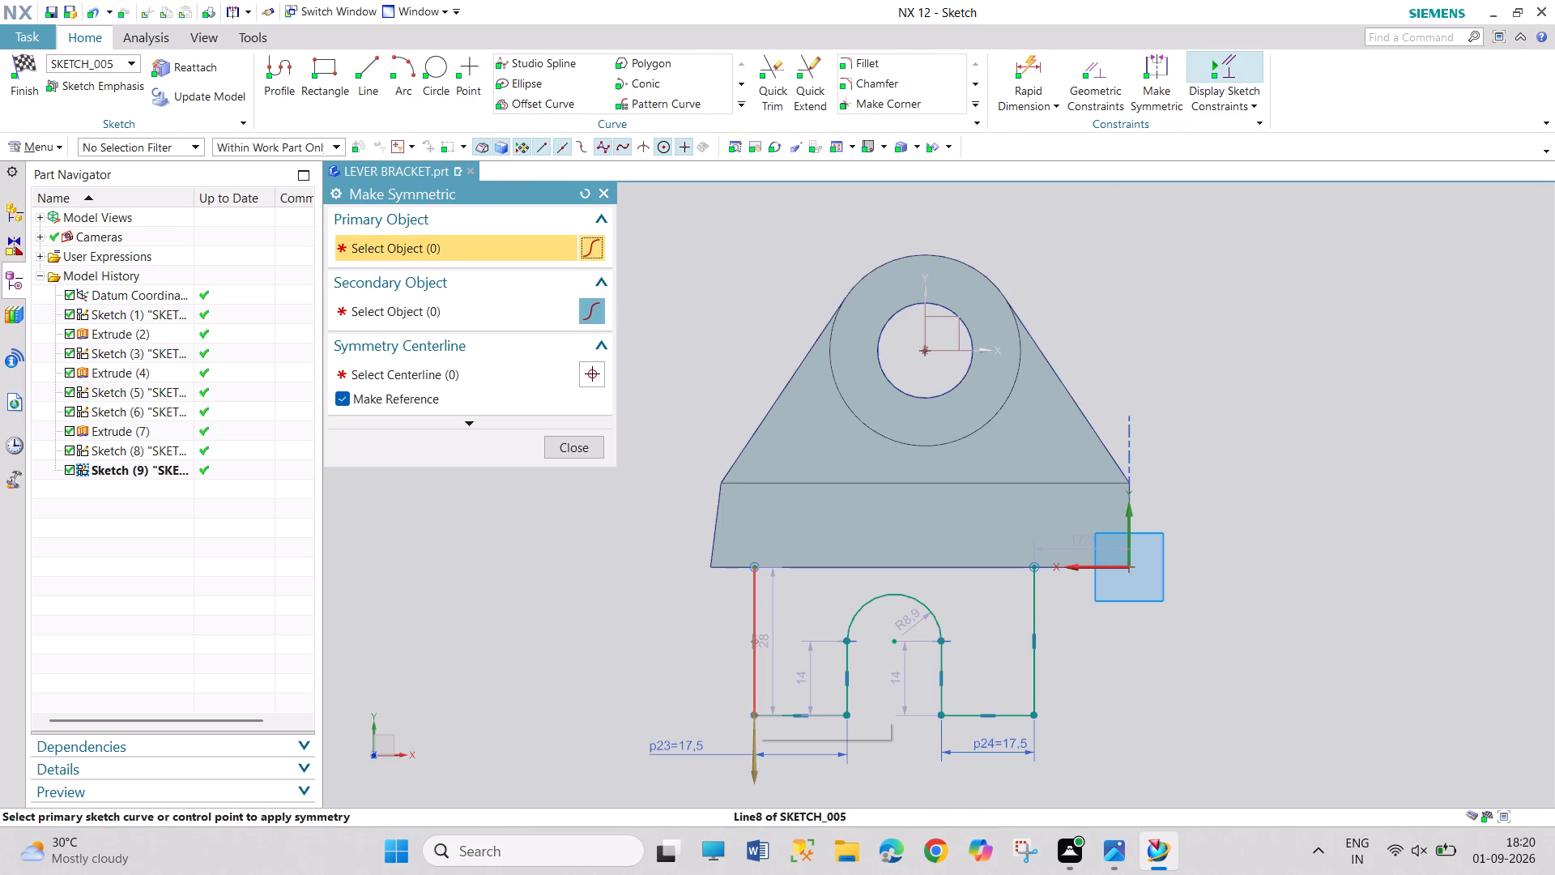
{"action": "left_click", "coordinate": [756, 698]}
{"action": "left_click", "coordinate": [1032, 671]}
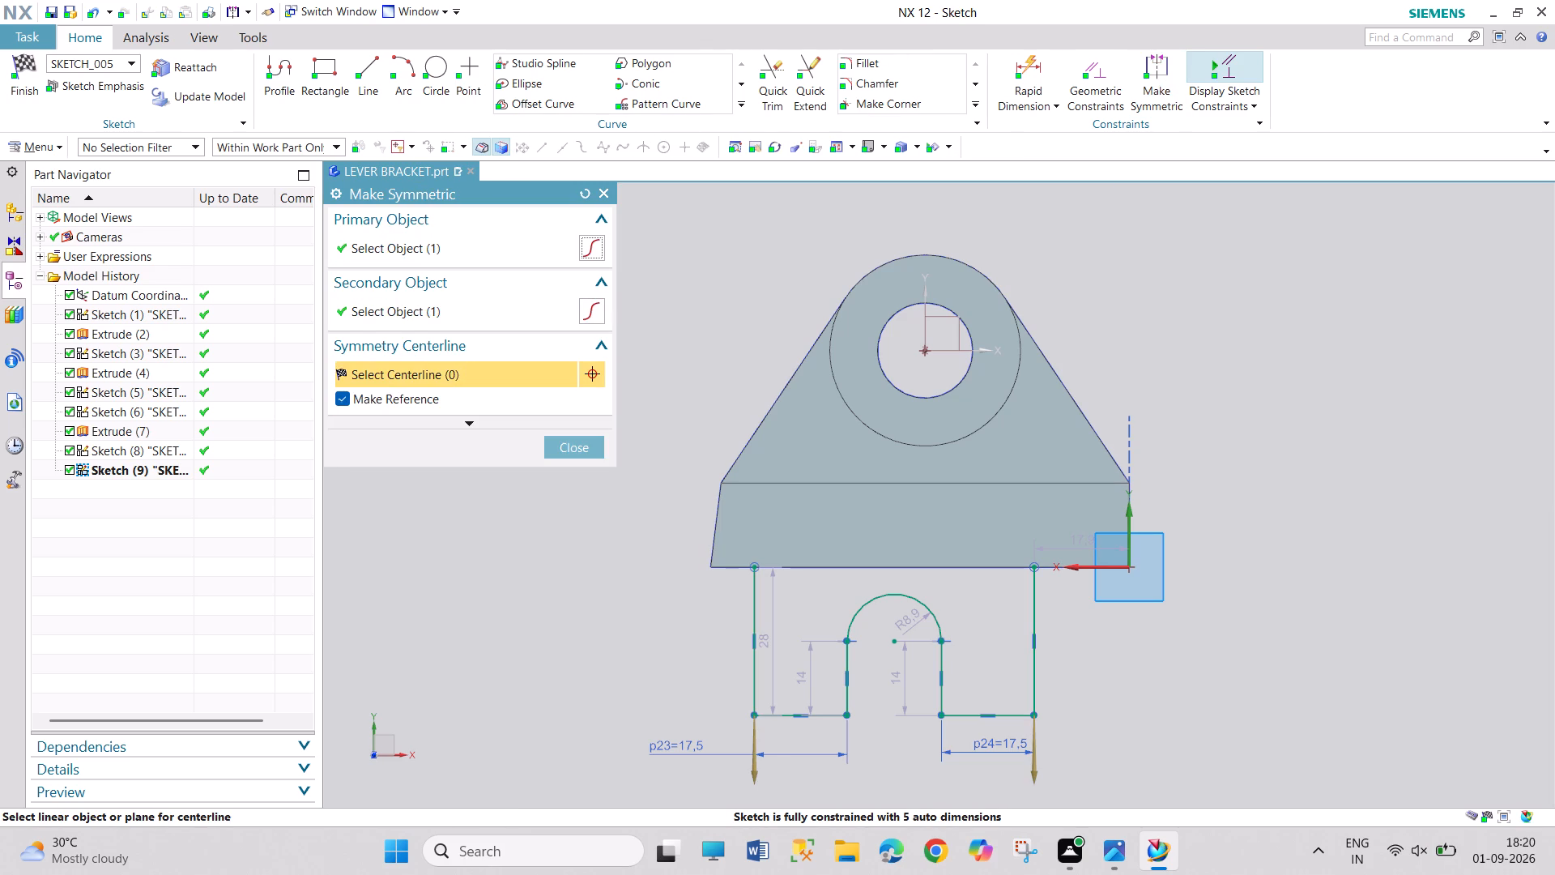
{"action": "left_click", "coordinate": [925, 350]}
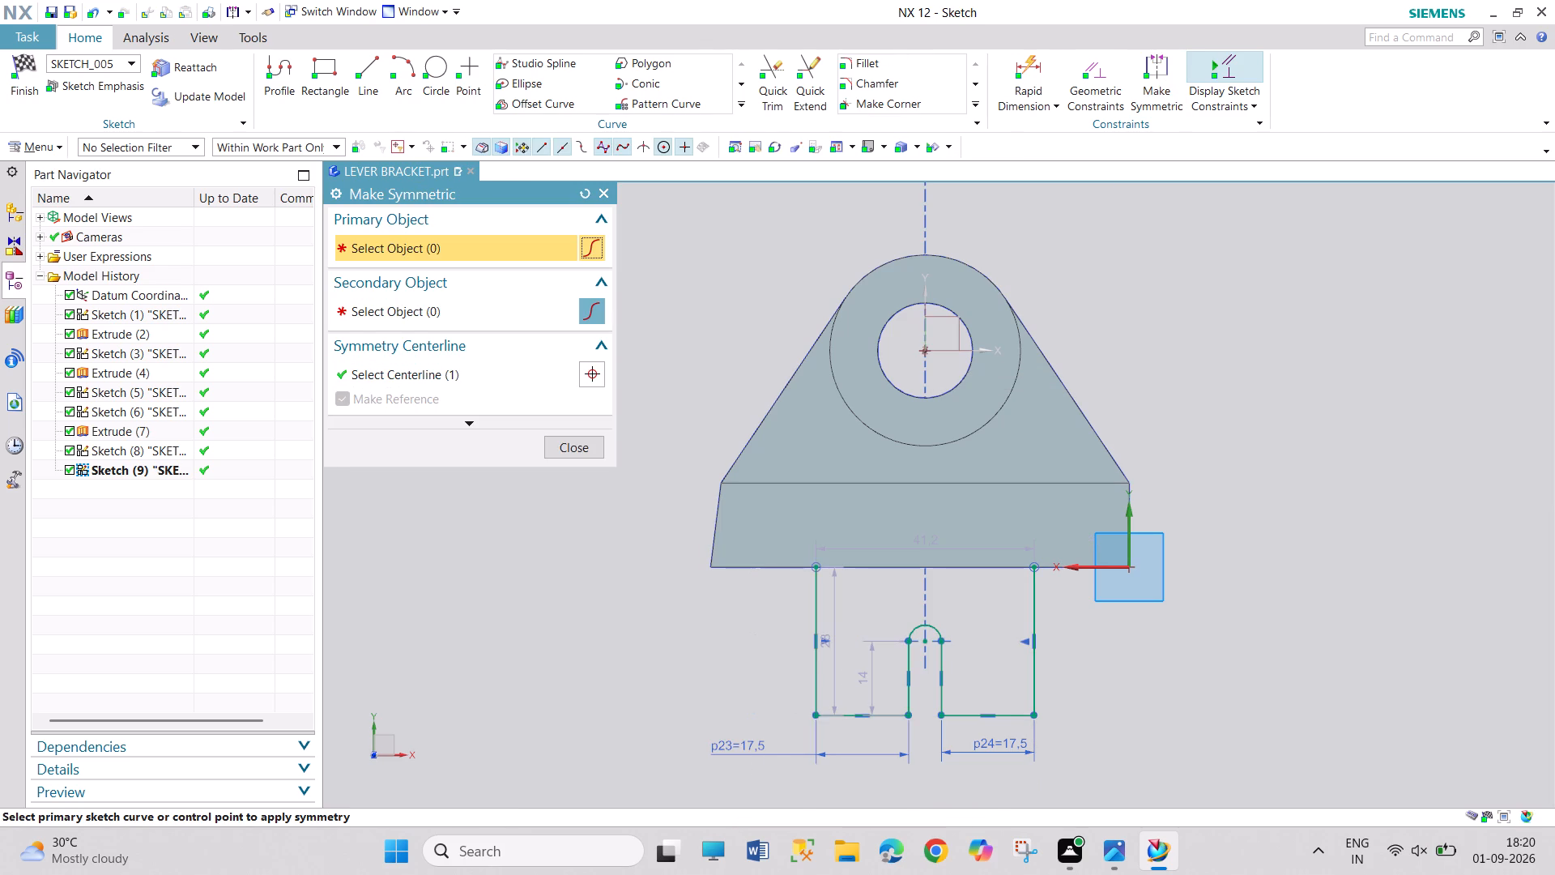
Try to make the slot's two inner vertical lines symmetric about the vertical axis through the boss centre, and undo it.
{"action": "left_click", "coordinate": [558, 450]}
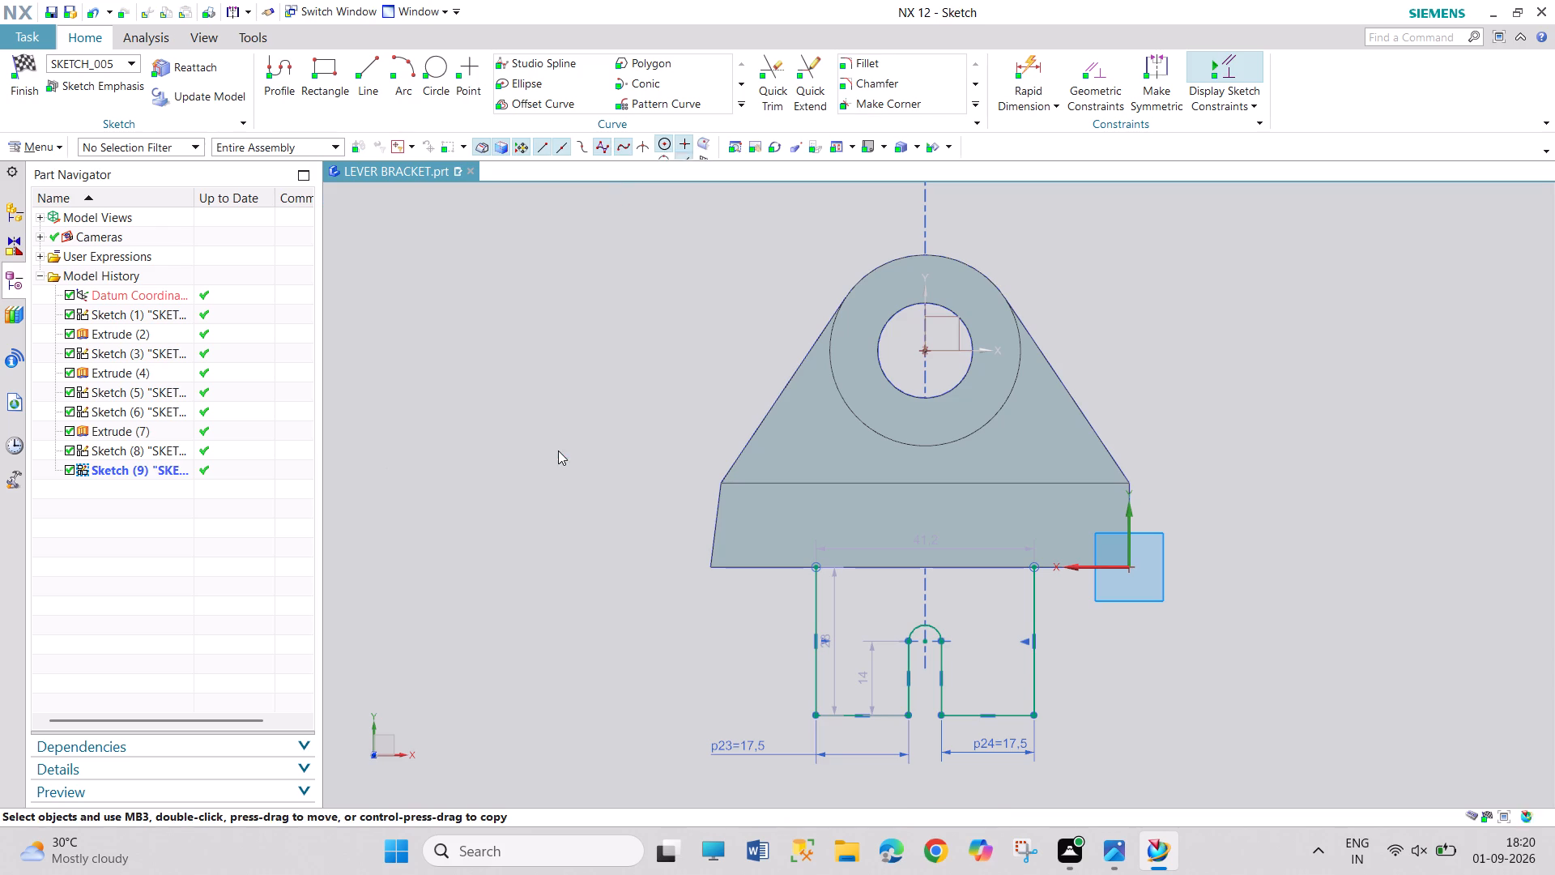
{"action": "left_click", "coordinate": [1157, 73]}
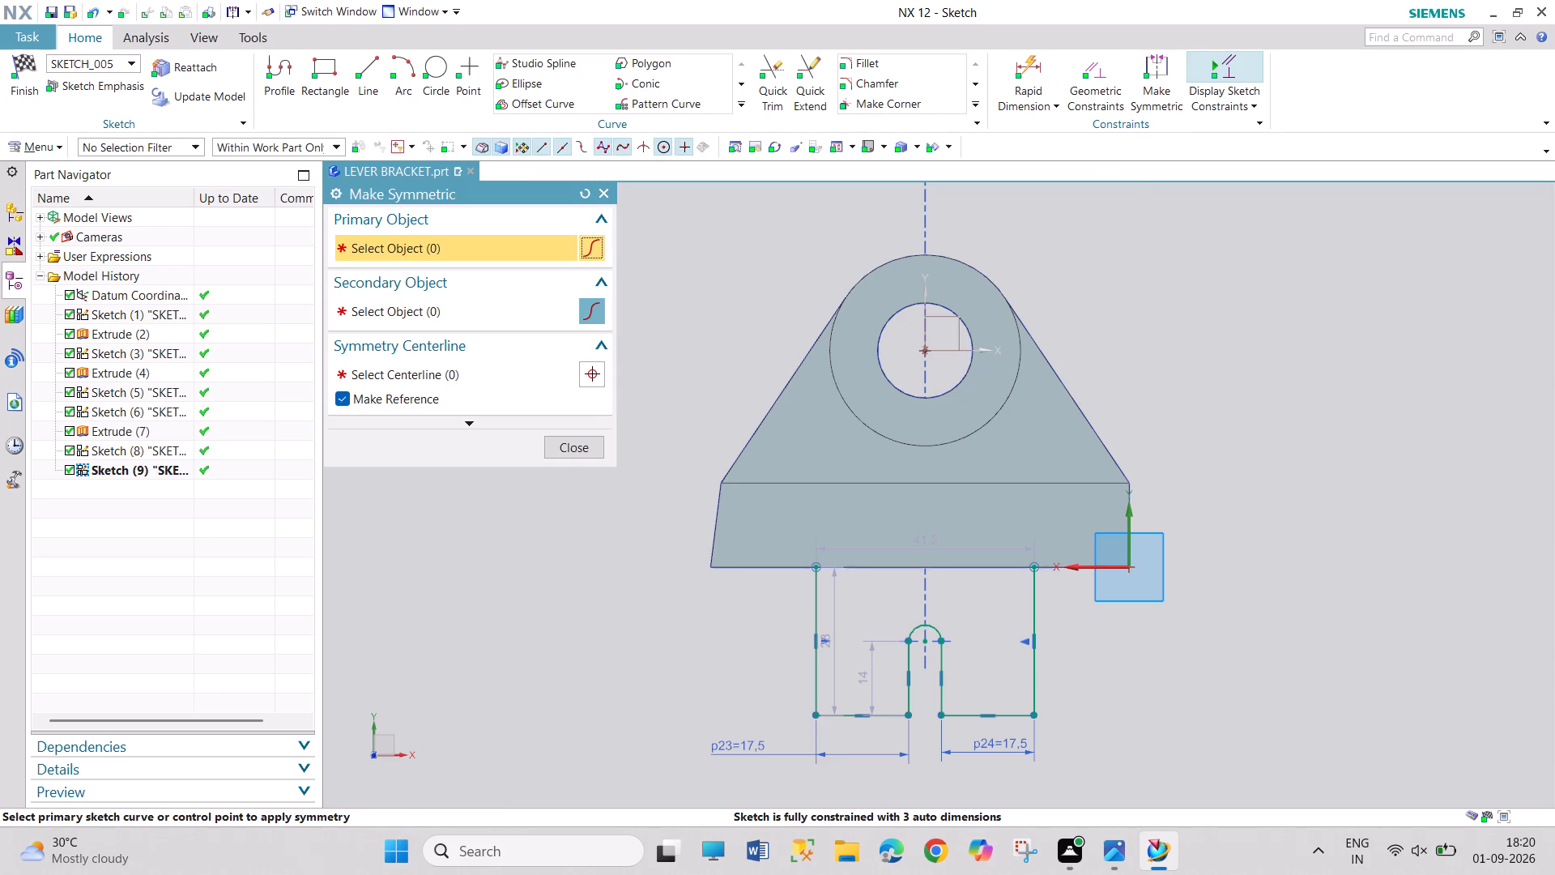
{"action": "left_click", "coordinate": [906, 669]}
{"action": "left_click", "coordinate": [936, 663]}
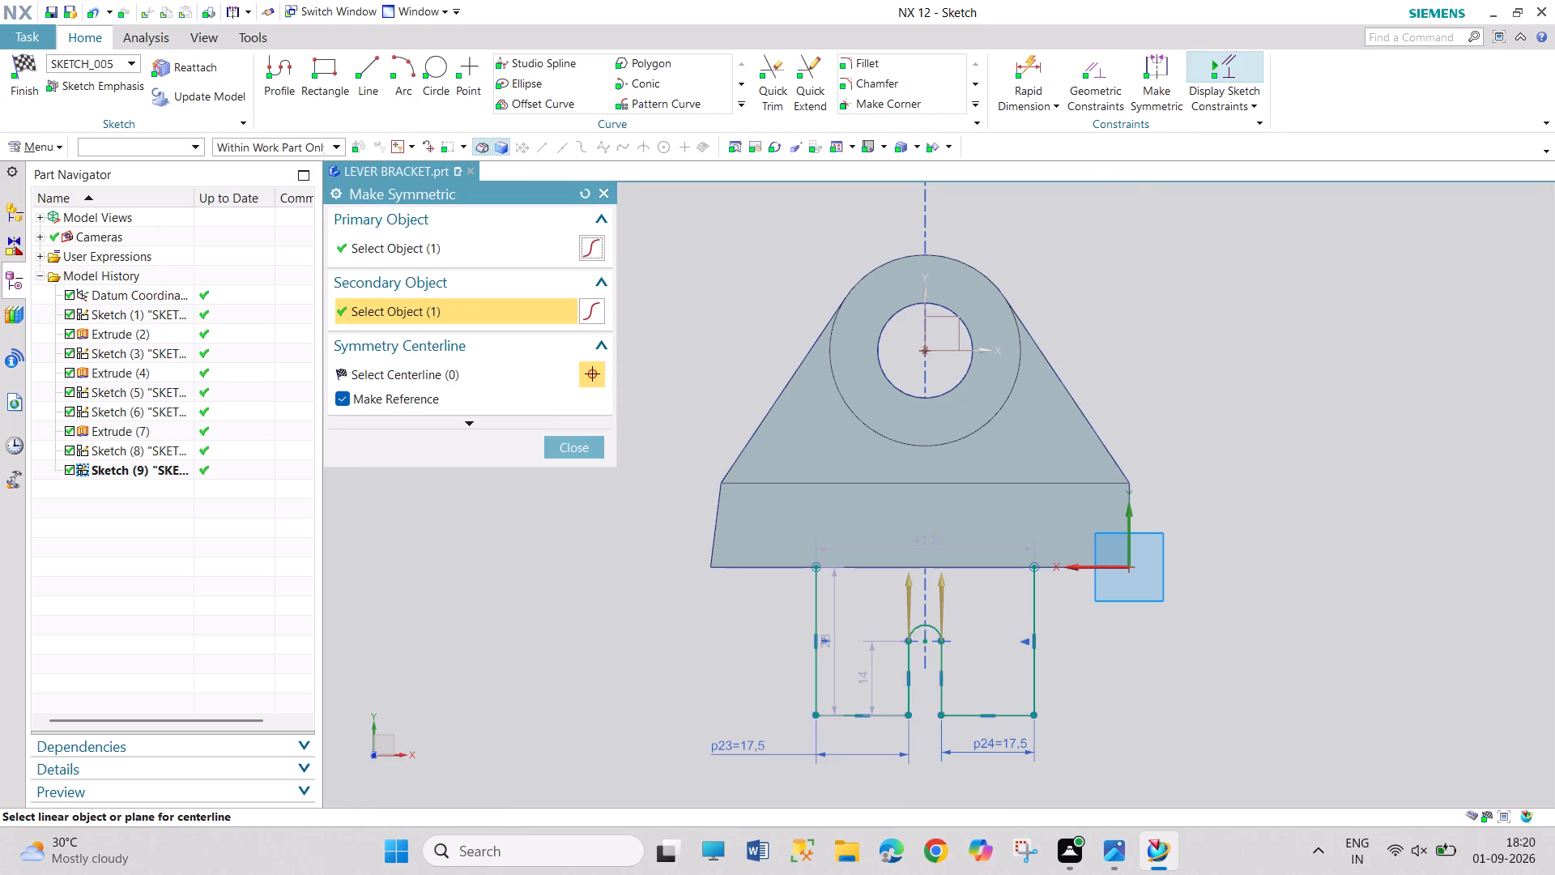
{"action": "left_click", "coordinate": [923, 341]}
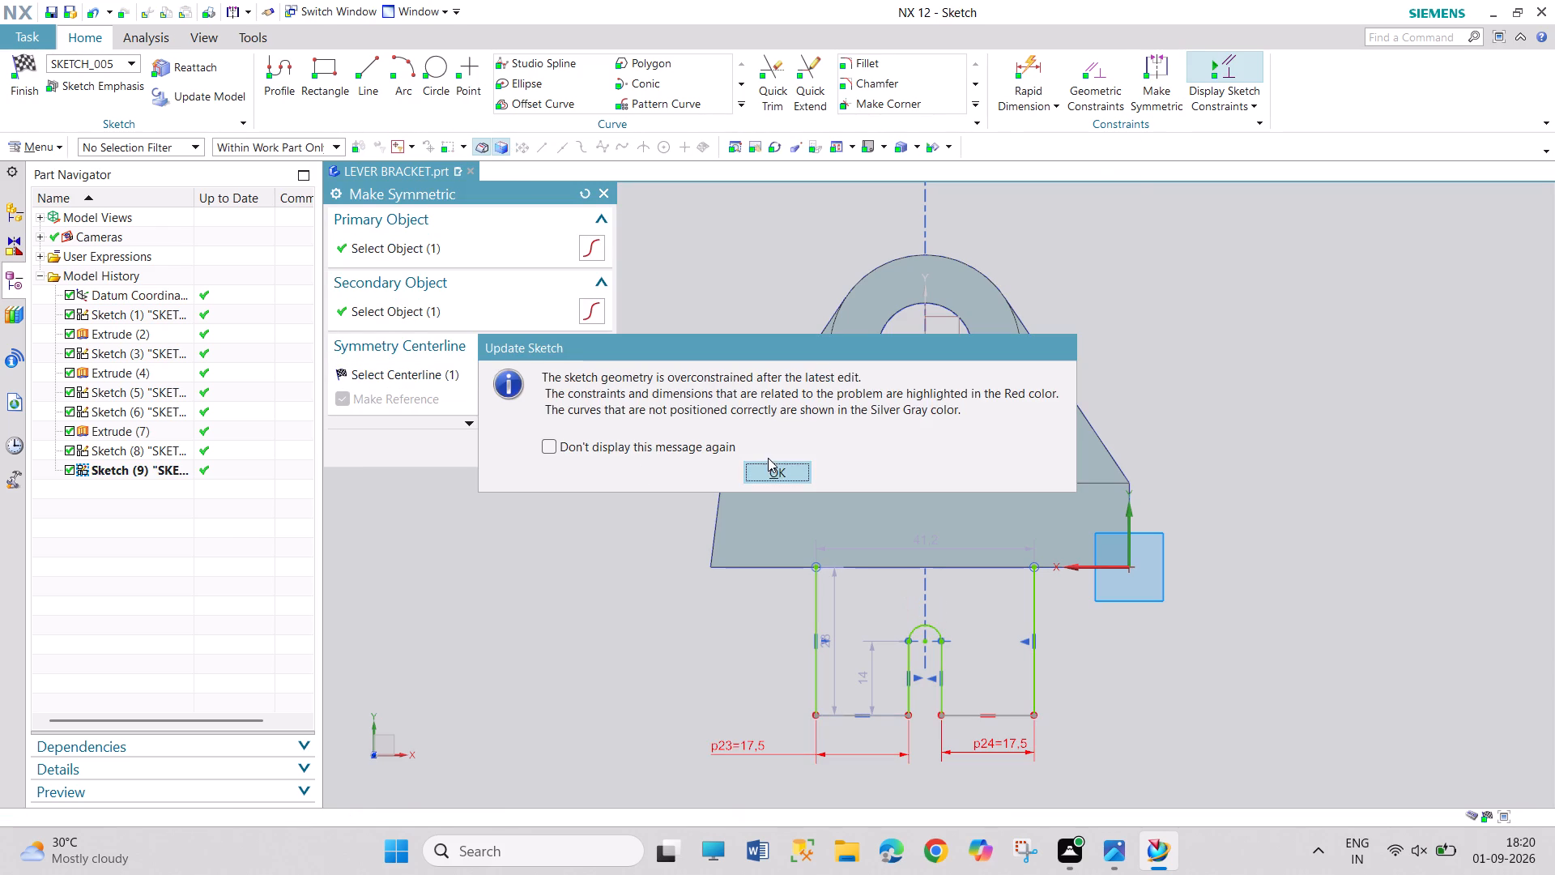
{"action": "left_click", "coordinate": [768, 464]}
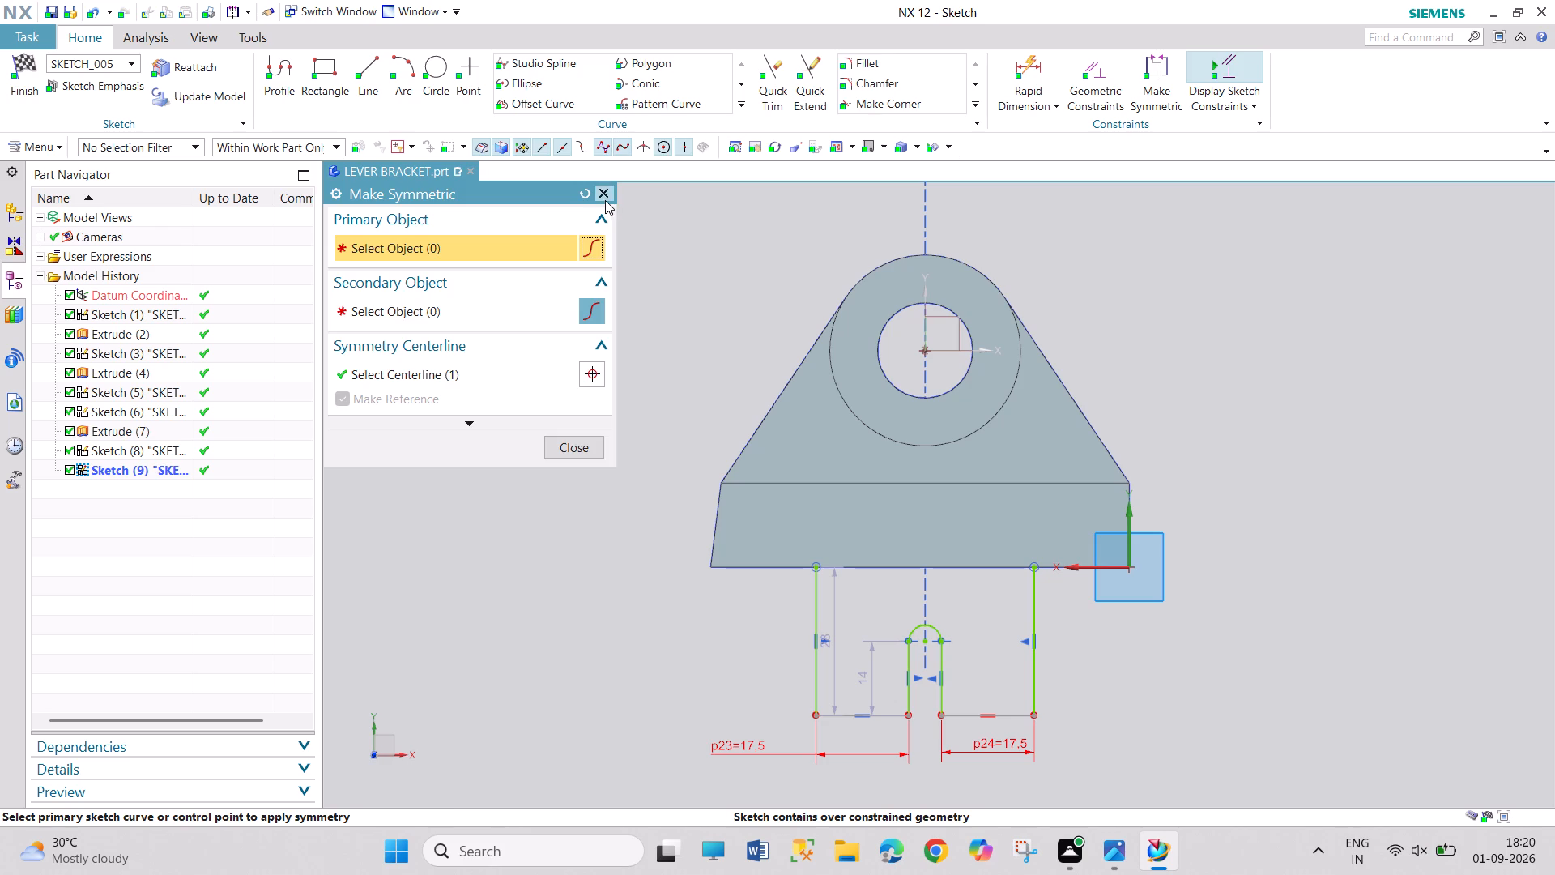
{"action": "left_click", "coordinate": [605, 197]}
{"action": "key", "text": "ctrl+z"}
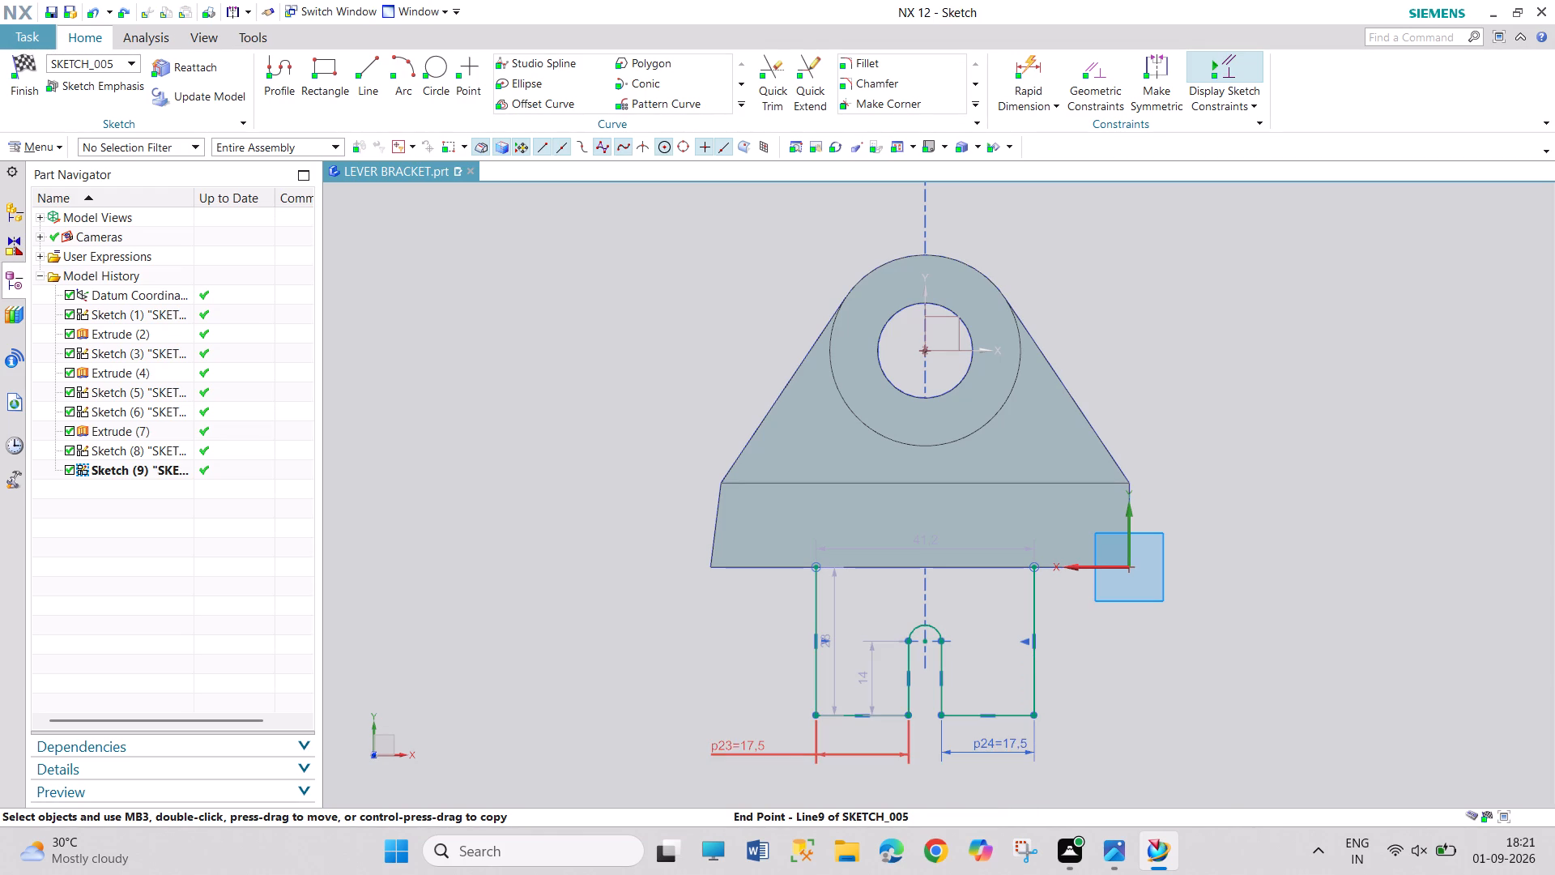
Dimension the slot's width between the open ends of the two inner vertical lines as 22 mm.
{"action": "left_click_drag", "start_coordinate": [932, 546], "coordinate": [961, 502]}
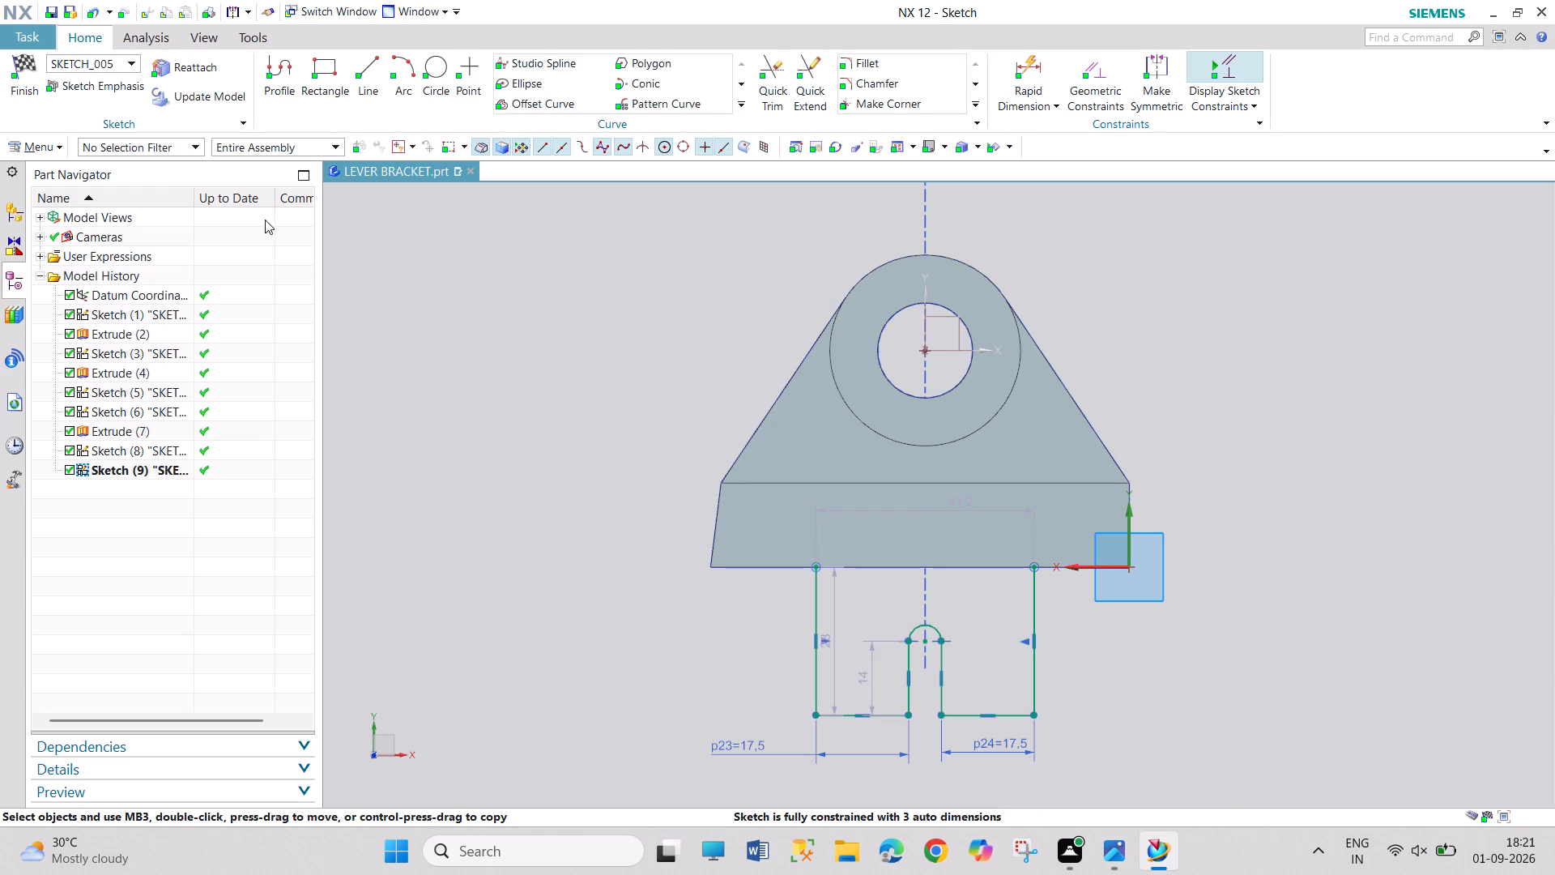
{"action": "left_click", "coordinate": [1016, 70]}
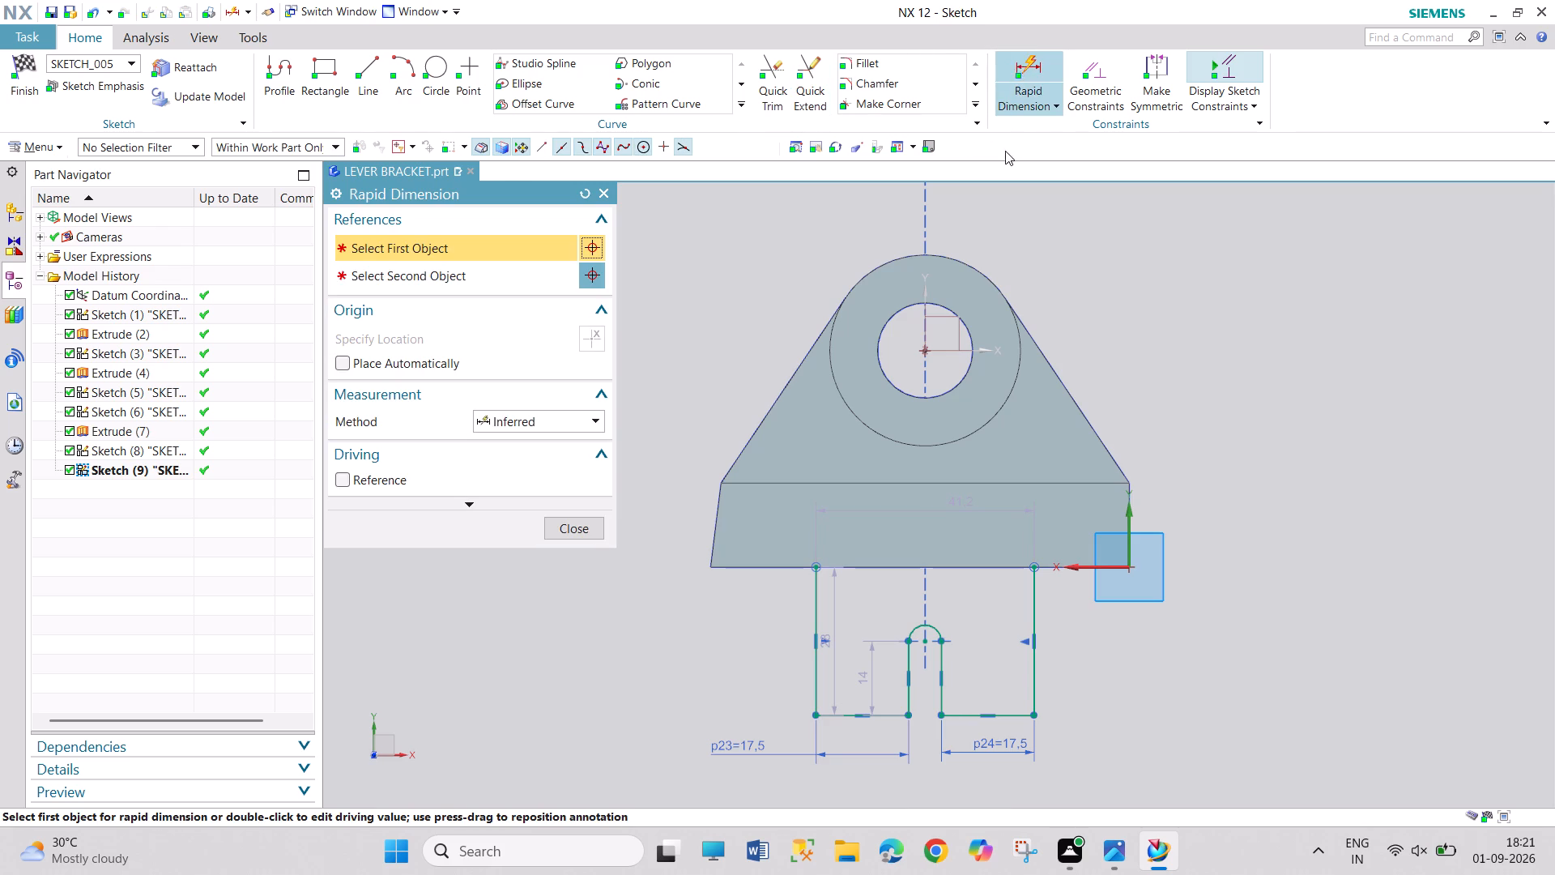
{"action": "left_click_drag", "start_coordinate": [910, 717], "coordinate": [917, 719]}
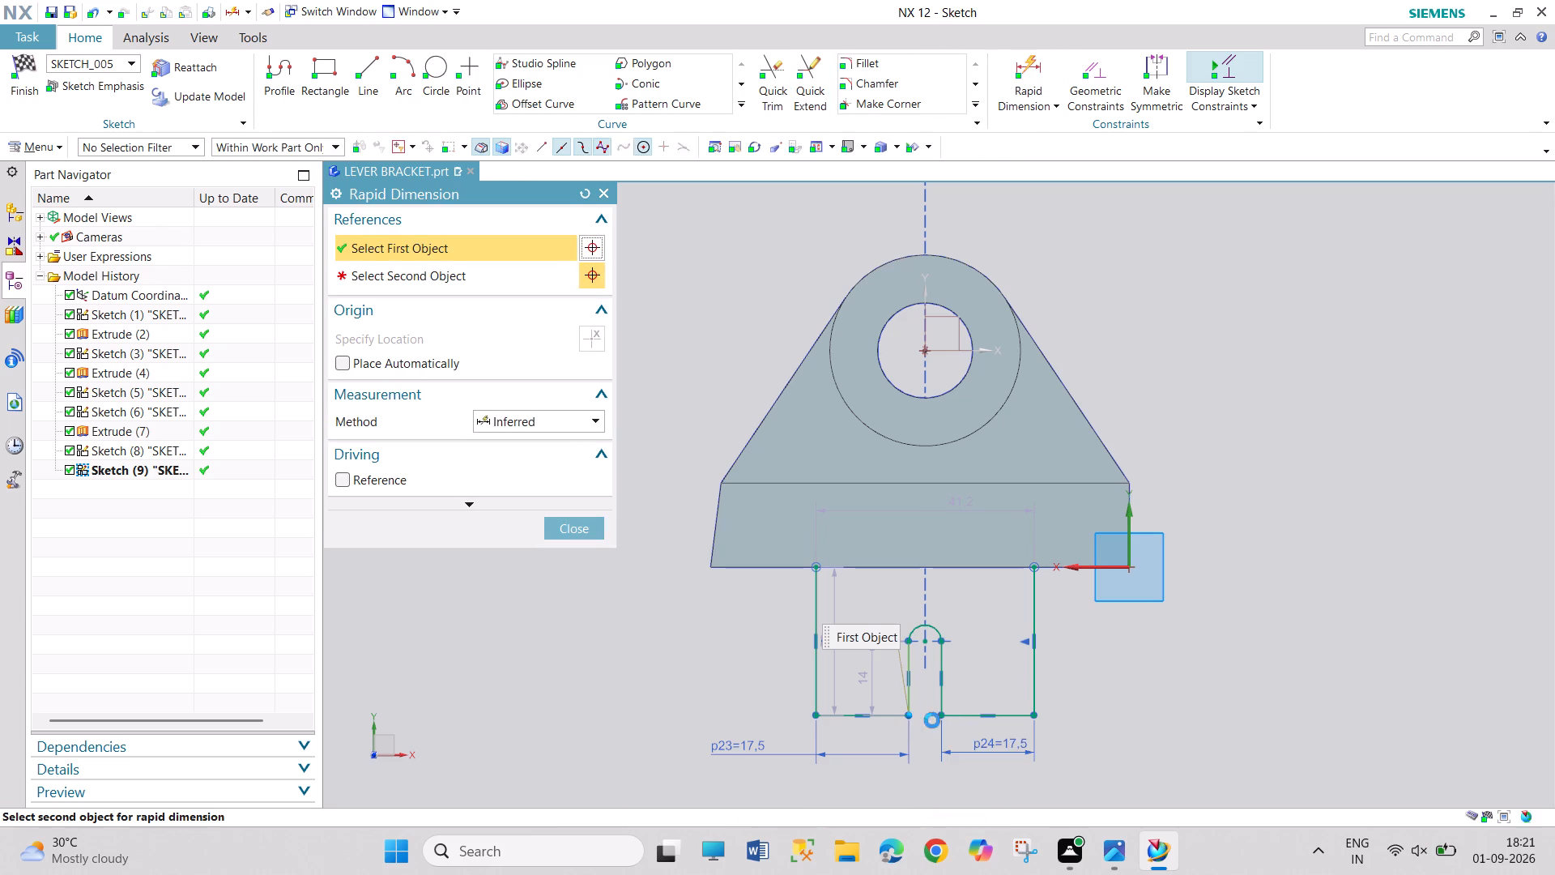
{"action": "left_click", "coordinate": [939, 719]}
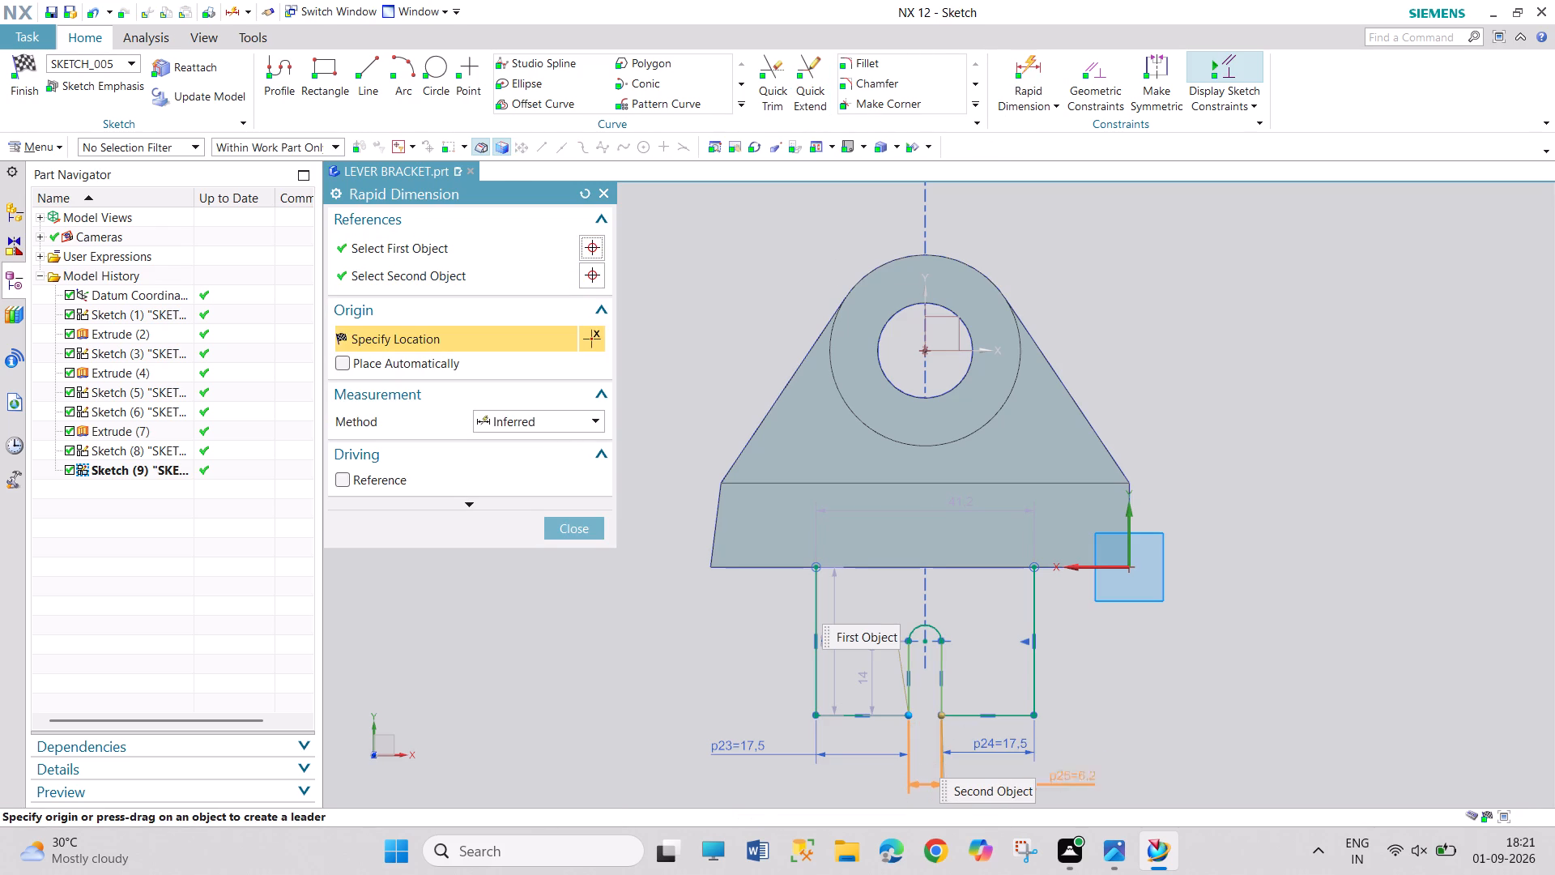
{"action": "left_click_drag", "start_coordinate": [1114, 758], "coordinate": [1125, 758]}
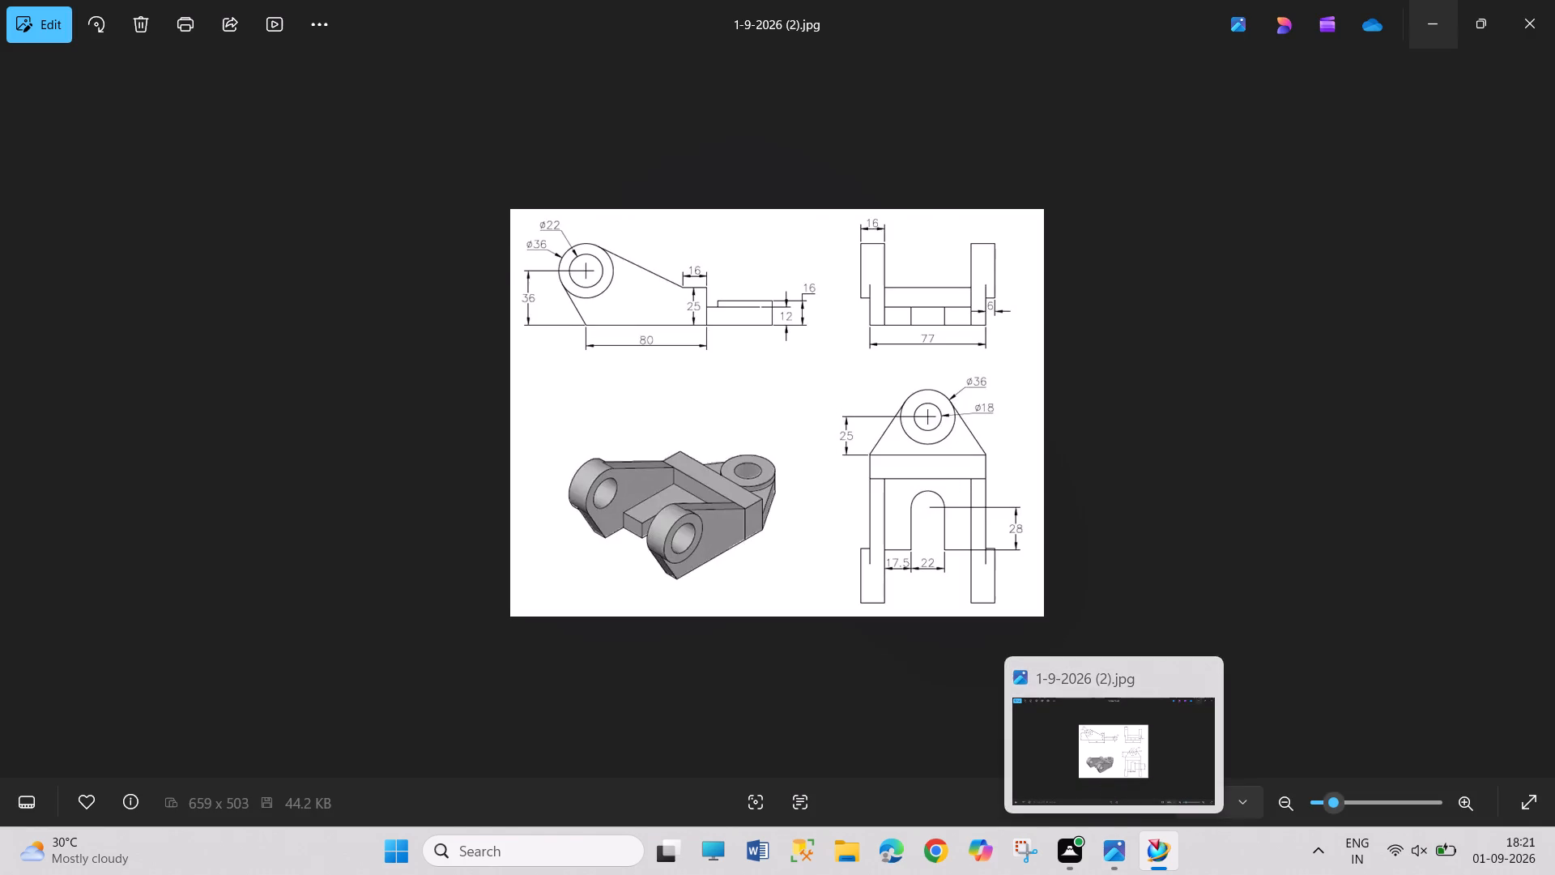
{"action": "type", "text": "22"}
{"action": "key", "text": "Return"}
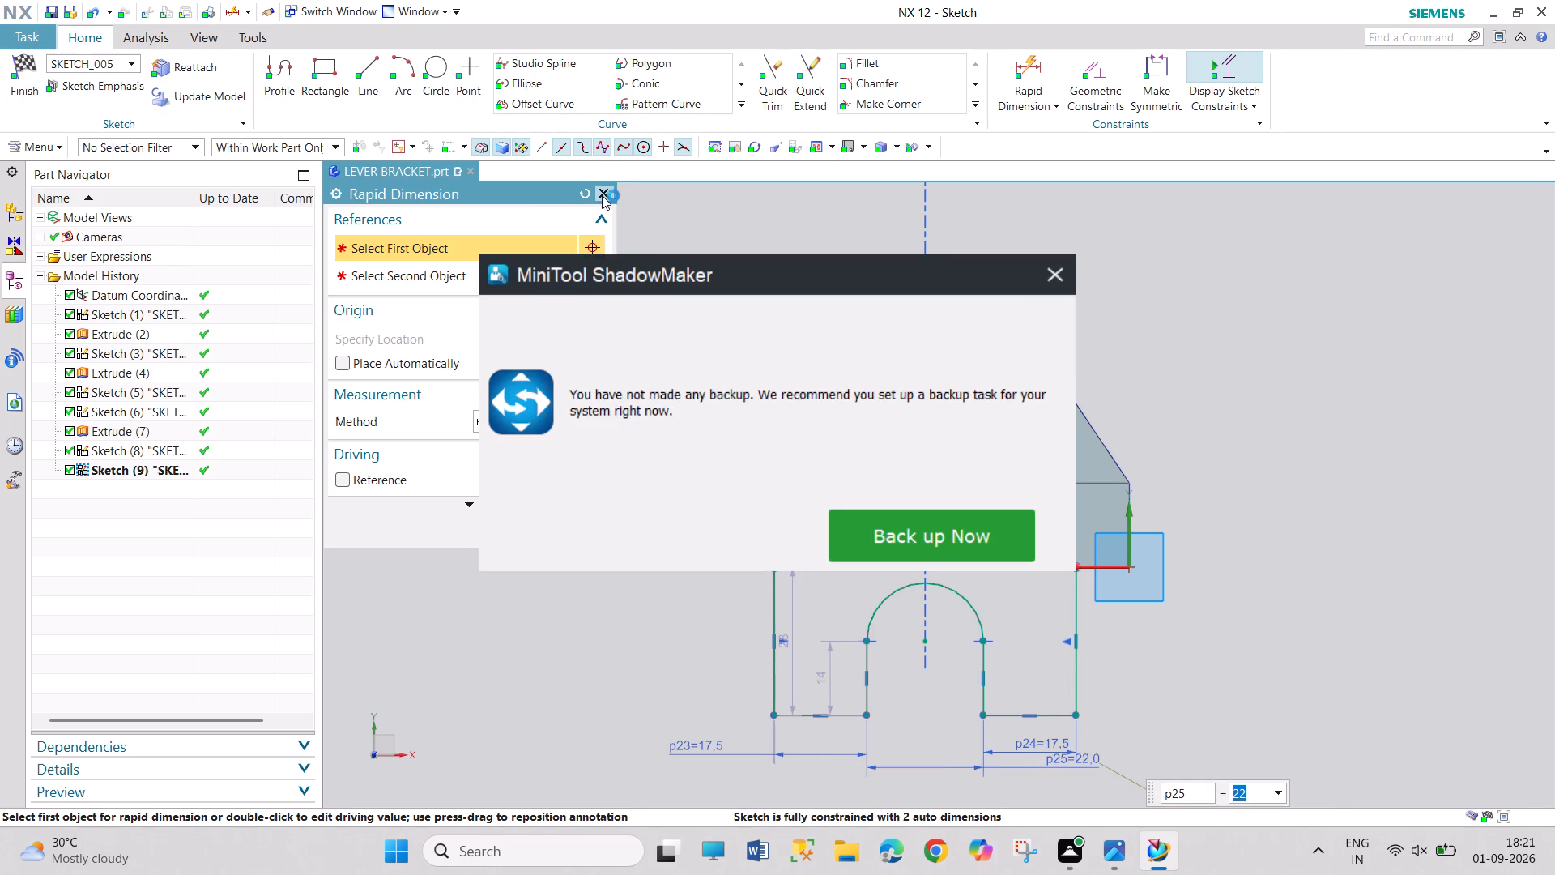
{"action": "left_click", "coordinate": [602, 194]}
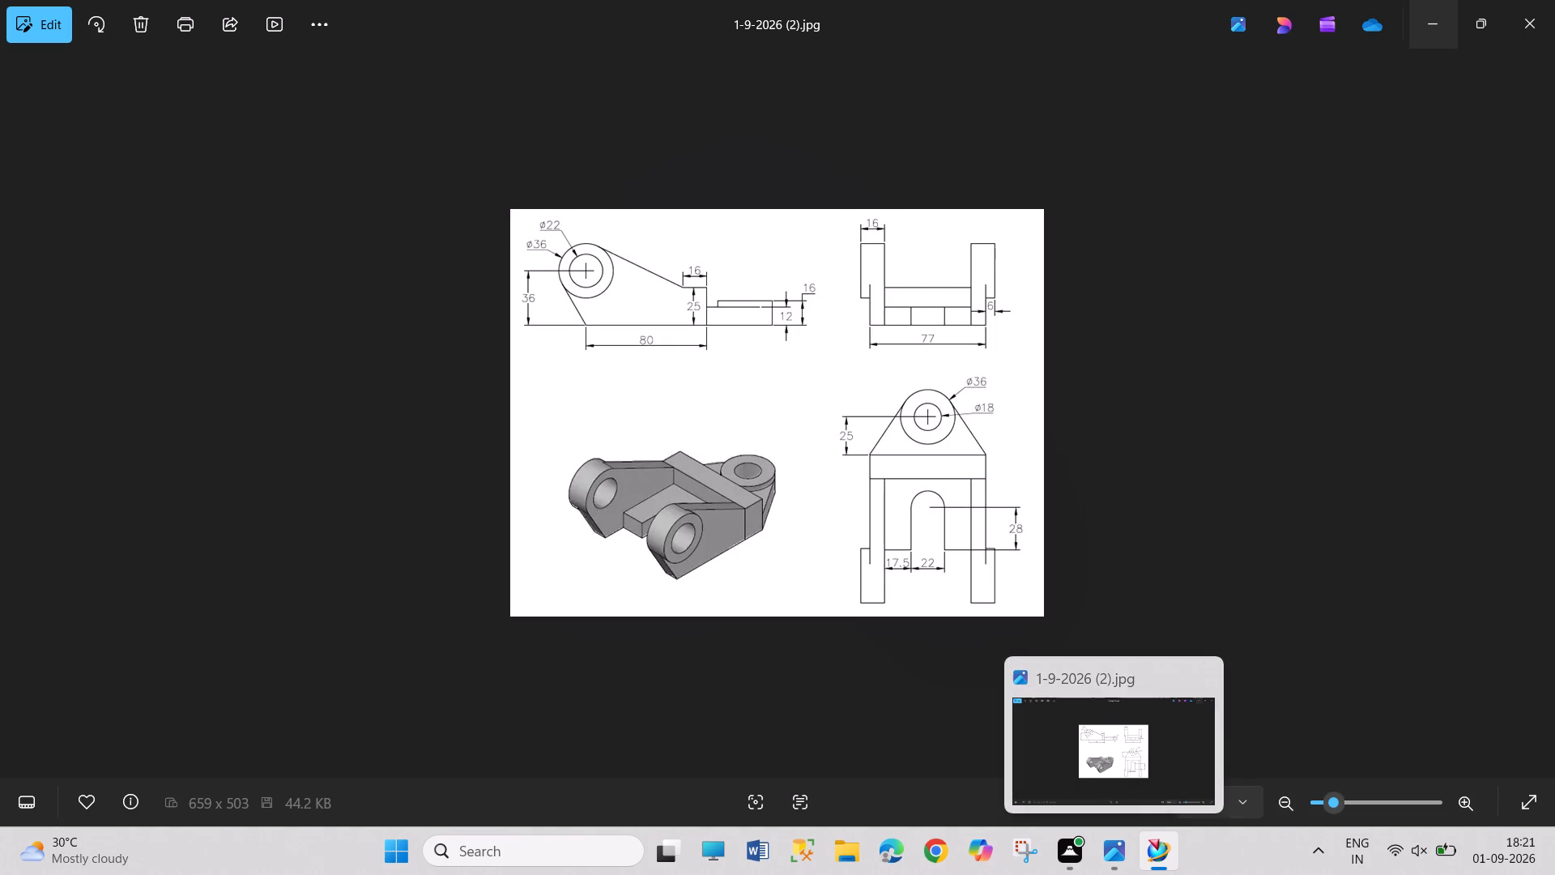
Set the length of the slot's straight inner side to 28 mm.
{"action": "double_click", "coordinate": [826, 672]}
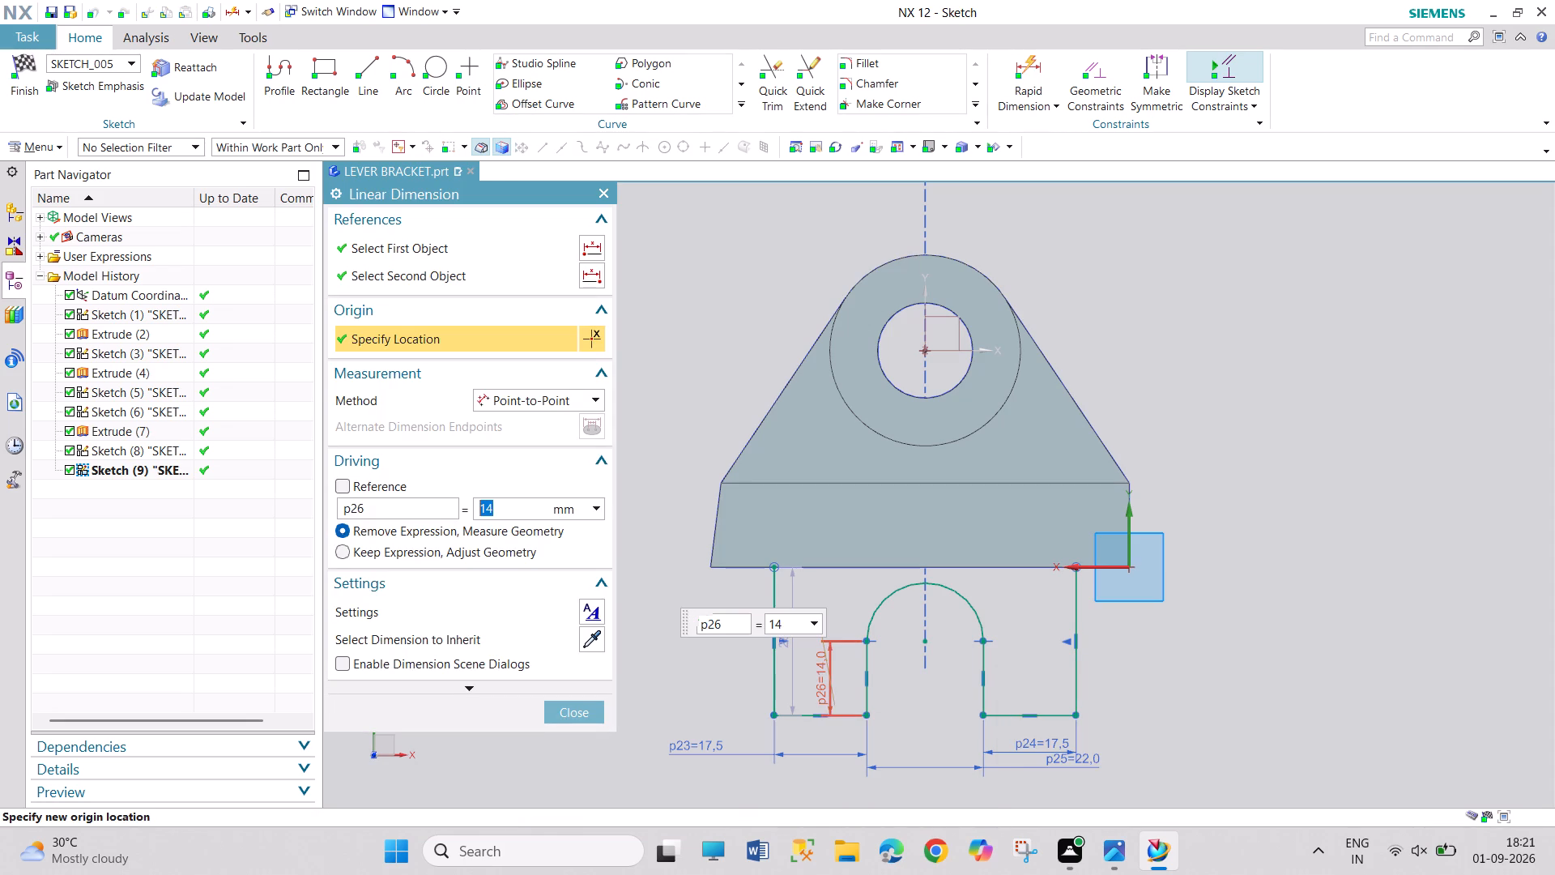
{"action": "type", "text": "28"}
{"action": "key", "text": "Return"}
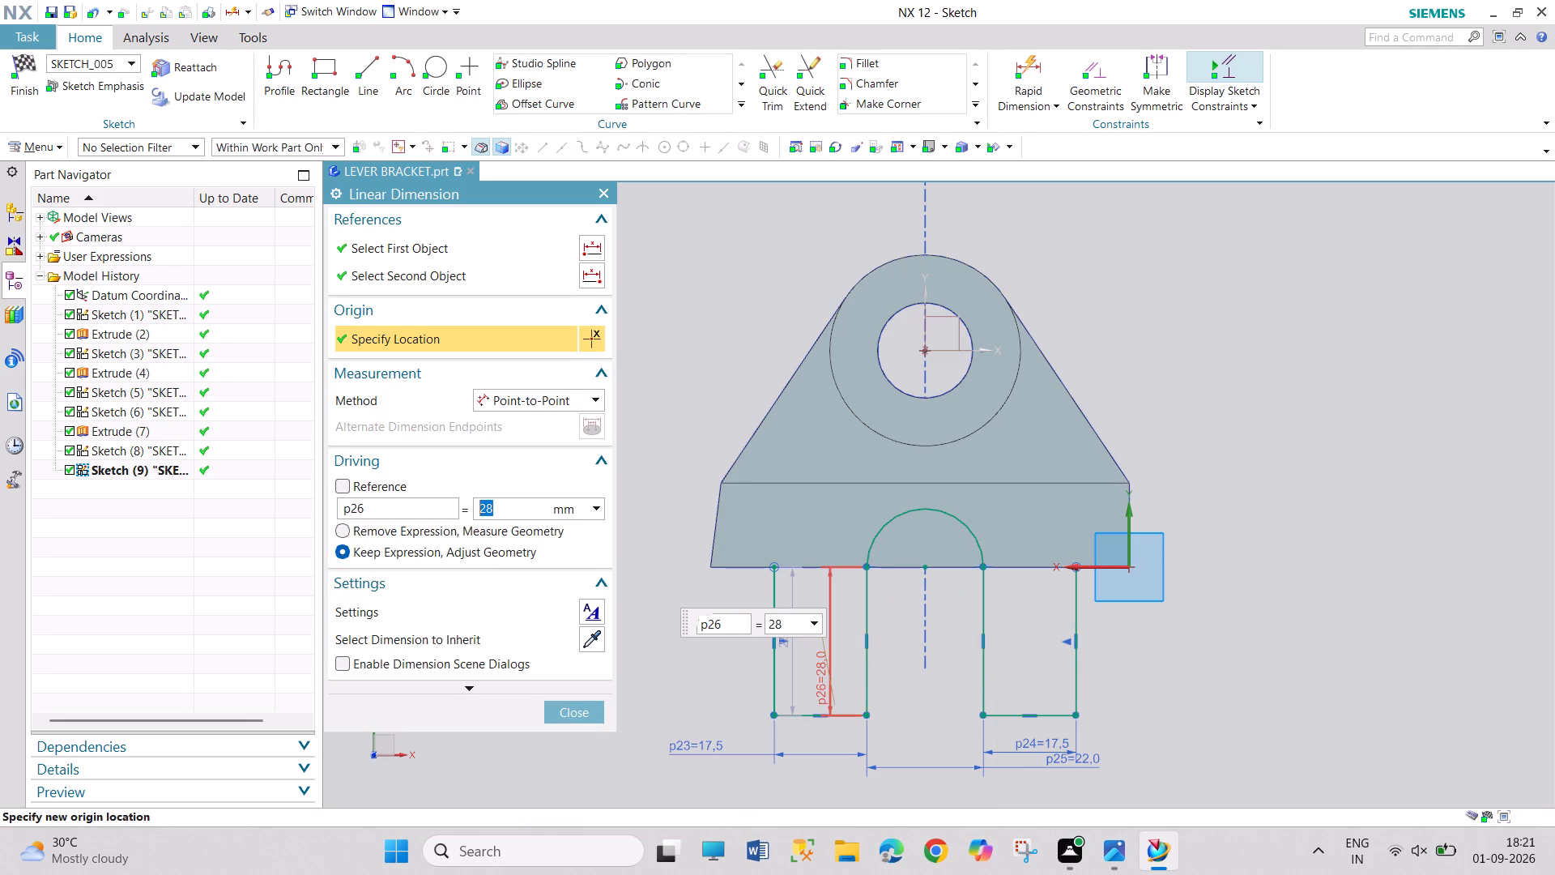
{"action": "left_click", "coordinate": [565, 718]}
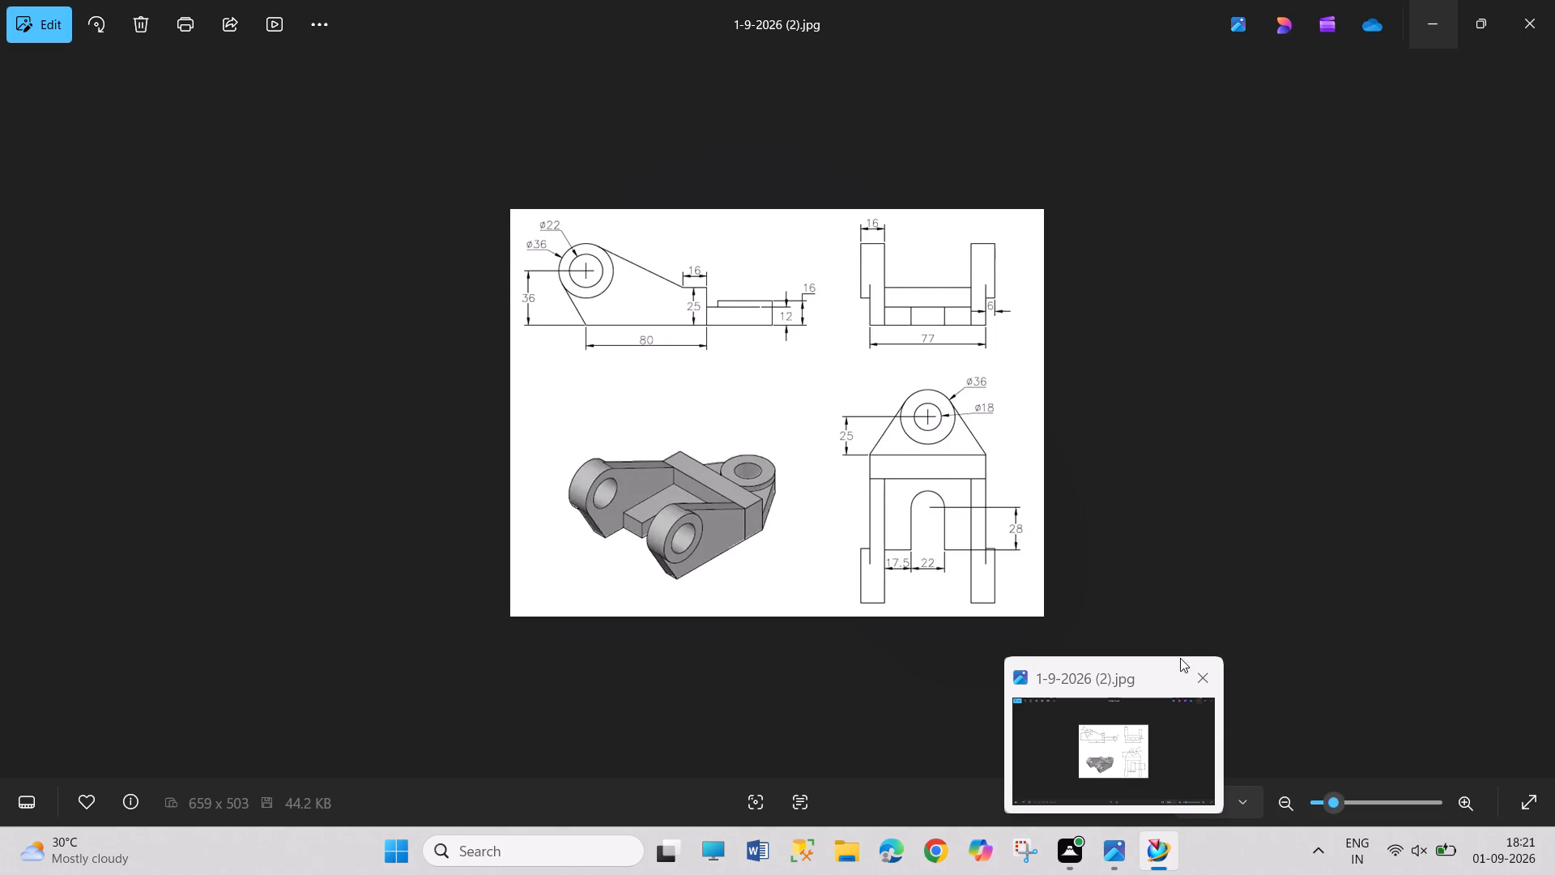
Move the slot's arc centre away from the block edge so the outer legs are about 52 mm long.
{"action": "scroll", "coordinate": [973, 672], "scroll_direction": "up", "scroll_amount": 1}
{"action": "scroll", "coordinate": [973, 677], "scroll_direction": "down", "scroll_amount": 3}
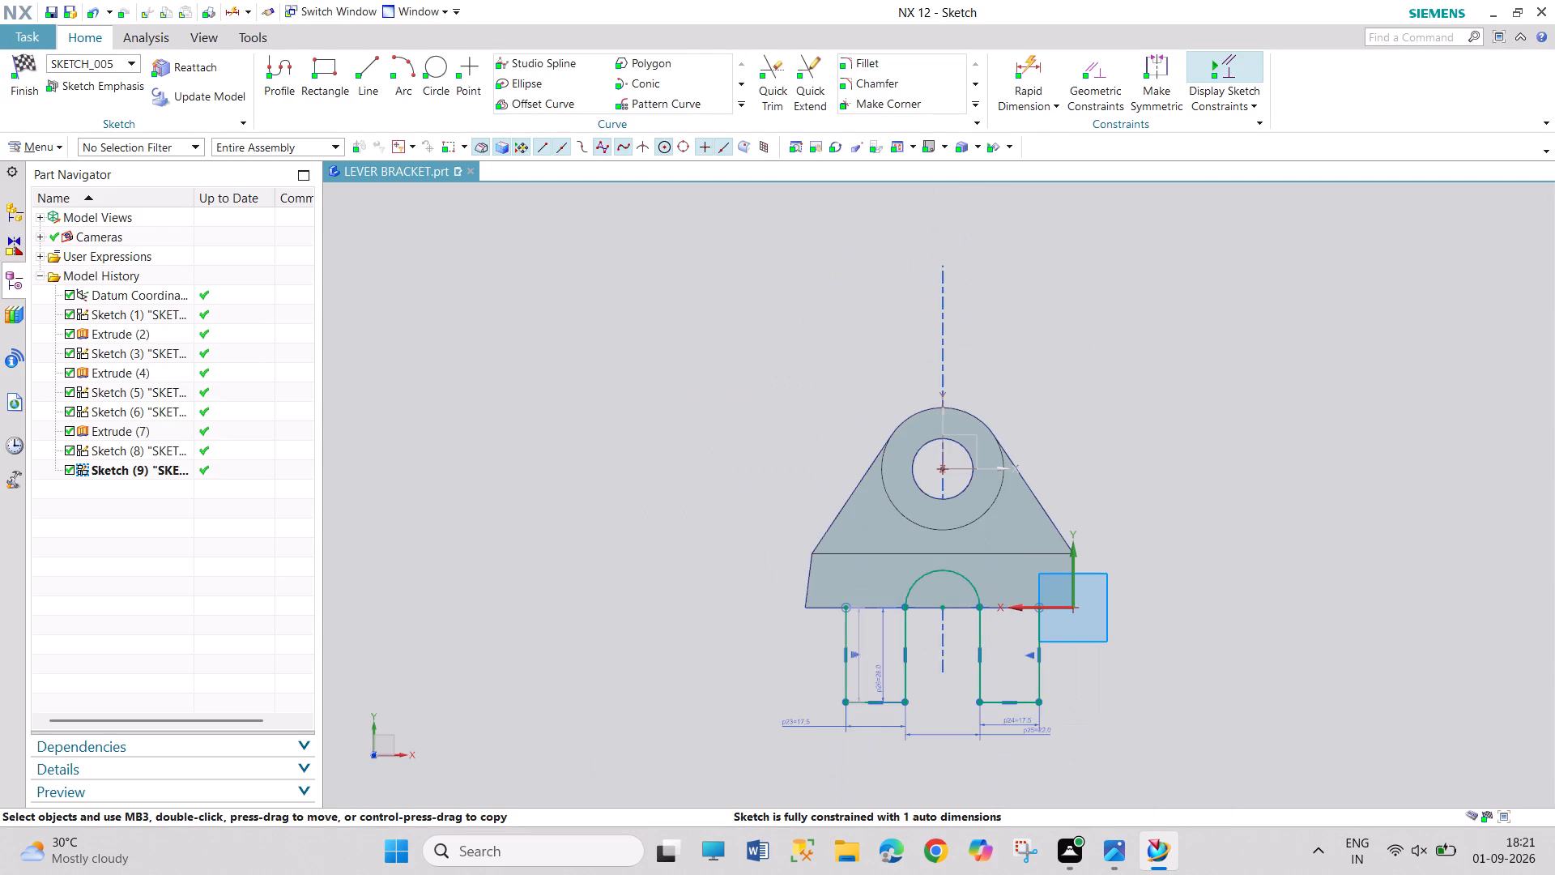
{"action": "scroll", "coordinate": [954, 766], "scroll_direction": "up", "scroll_amount": 1}
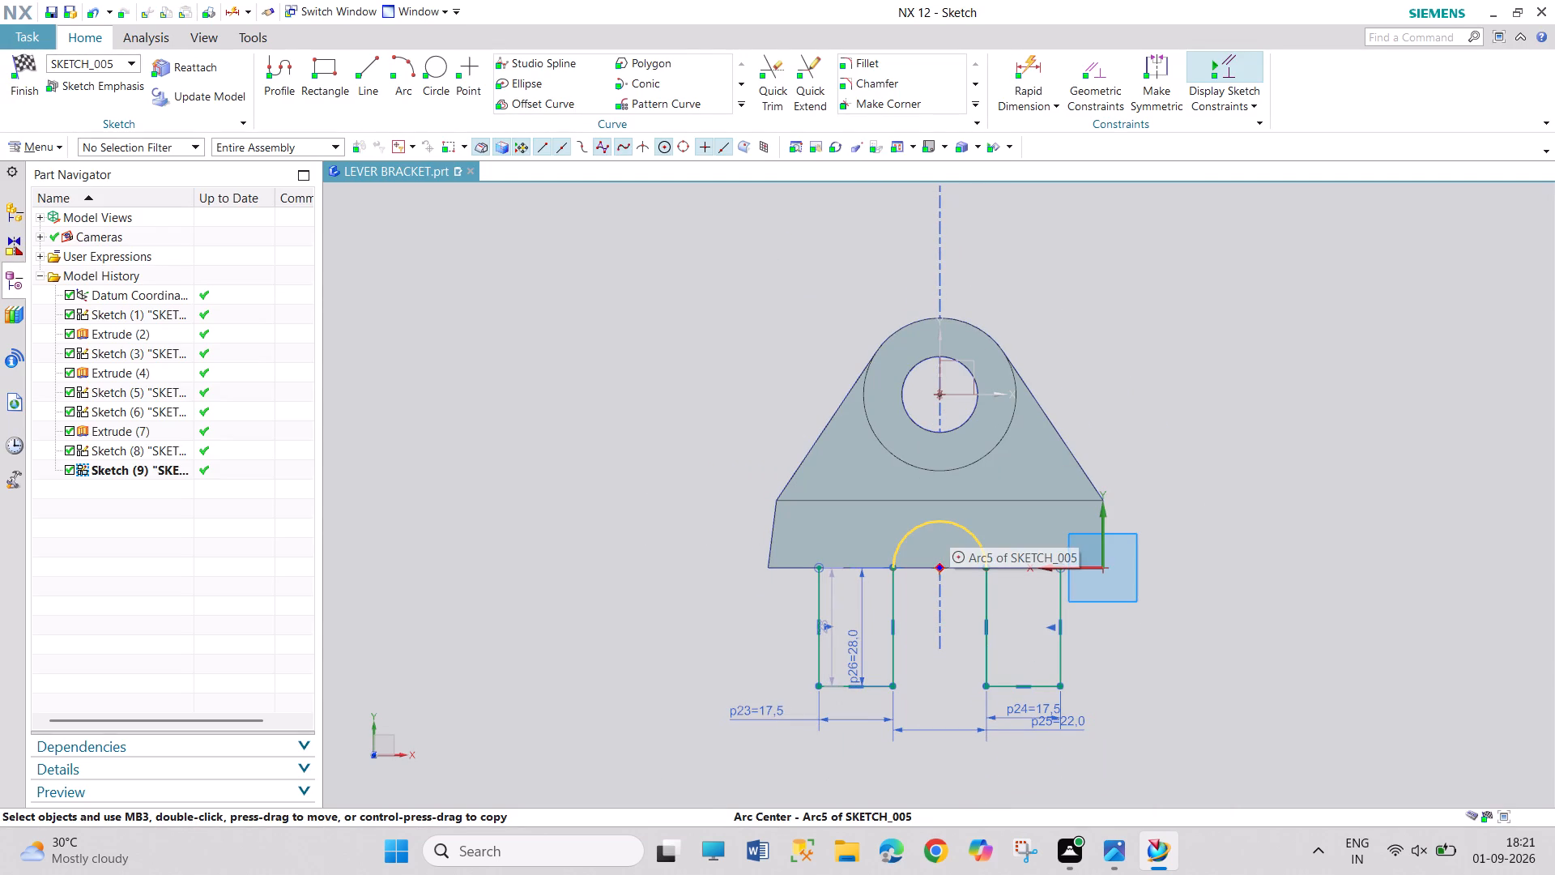
{"action": "left_click_drag", "start_coordinate": [949, 526], "coordinate": [948, 573]}
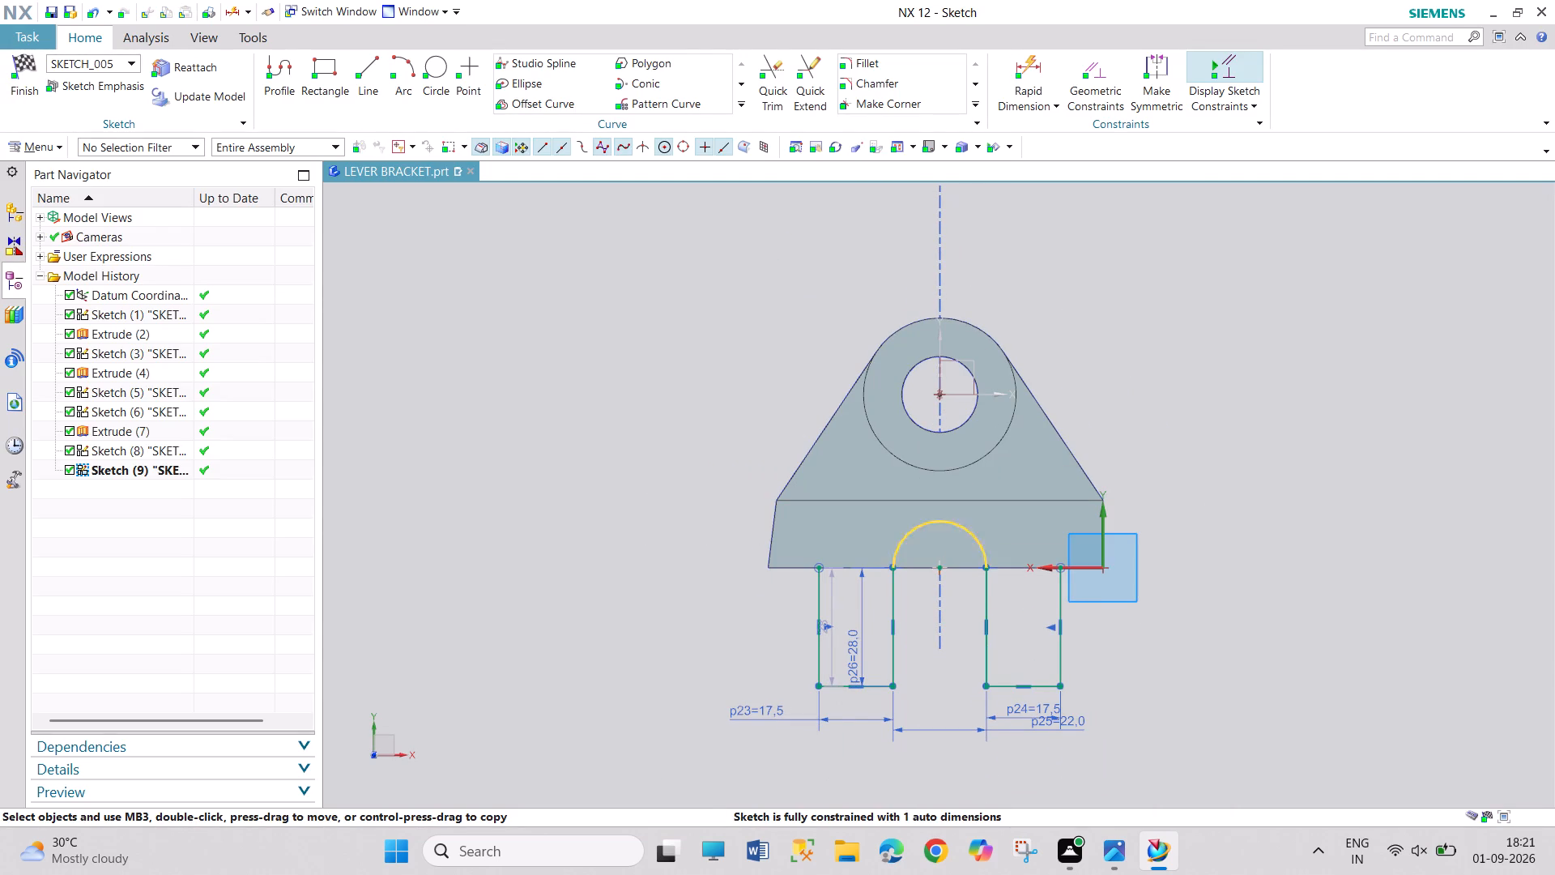
{"action": "left_click_drag", "start_coordinate": [942, 568], "coordinate": [939, 612]}
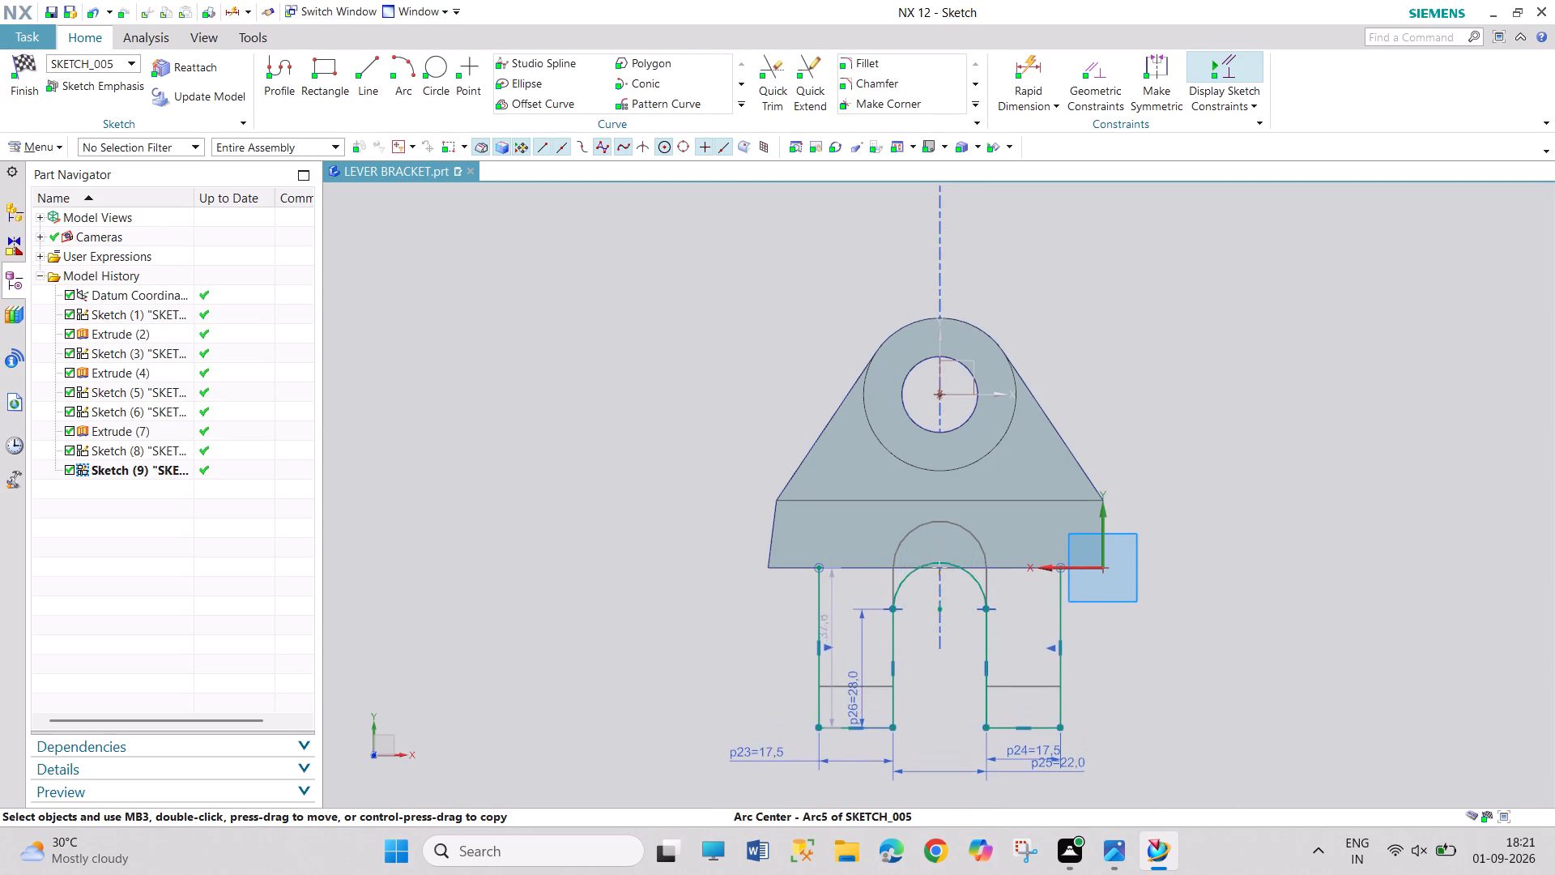
{"action": "left_click_drag", "start_coordinate": [939, 612], "coordinate": [939, 670]}
Close the fork profile along the block edge with a 57 mm line joining the two outer vertical lines' ends.
{"action": "scroll", "coordinate": [992, 774], "scroll_direction": "up", "scroll_amount": 3}
{"action": "scroll", "coordinate": [992, 775], "scroll_direction": "down", "scroll_amount": 6}
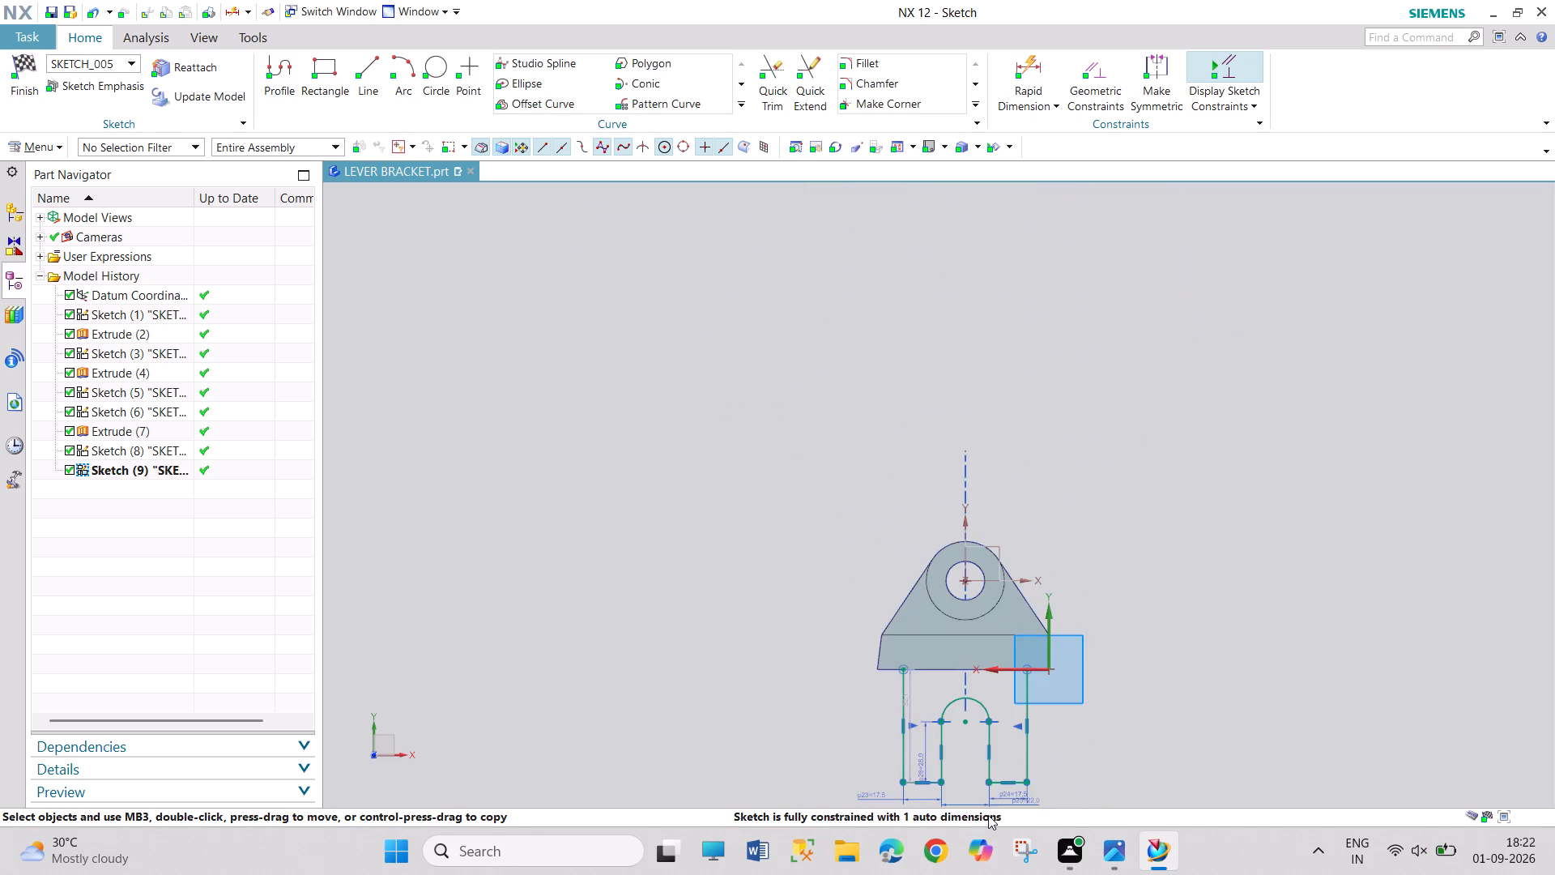
{"action": "scroll", "coordinate": [981, 801], "scroll_direction": "up", "scroll_amount": 3}
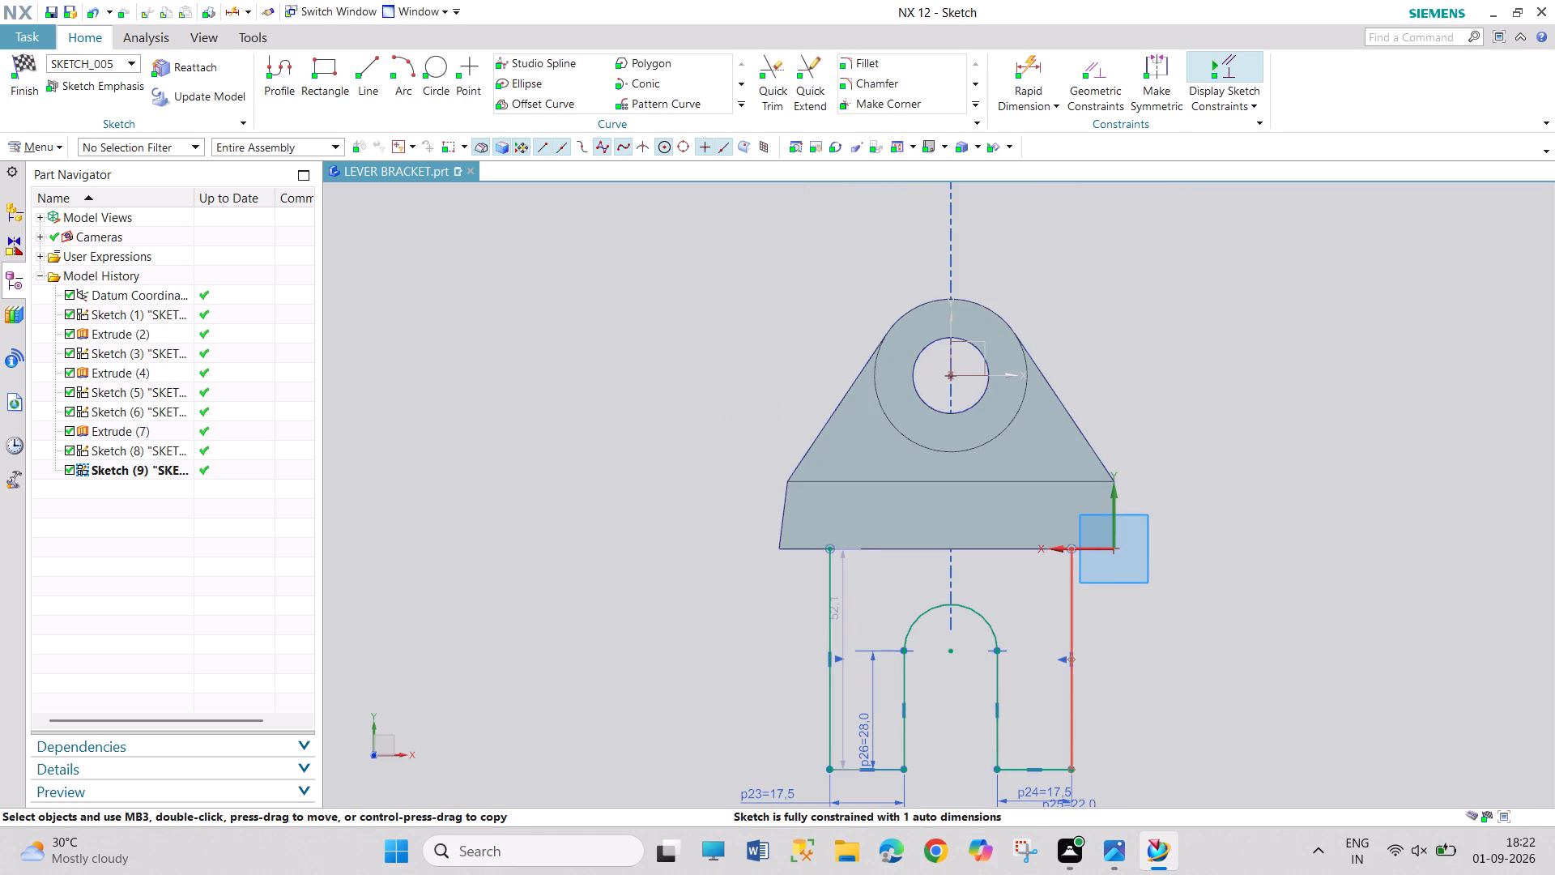
{"action": "middle_click_drag", "start_coordinate": [1108, 705], "coordinate": [1108, 654]}
{"action": "right_click_drag", "start_coordinate": [1108, 705], "coordinate": [1108, 654]}
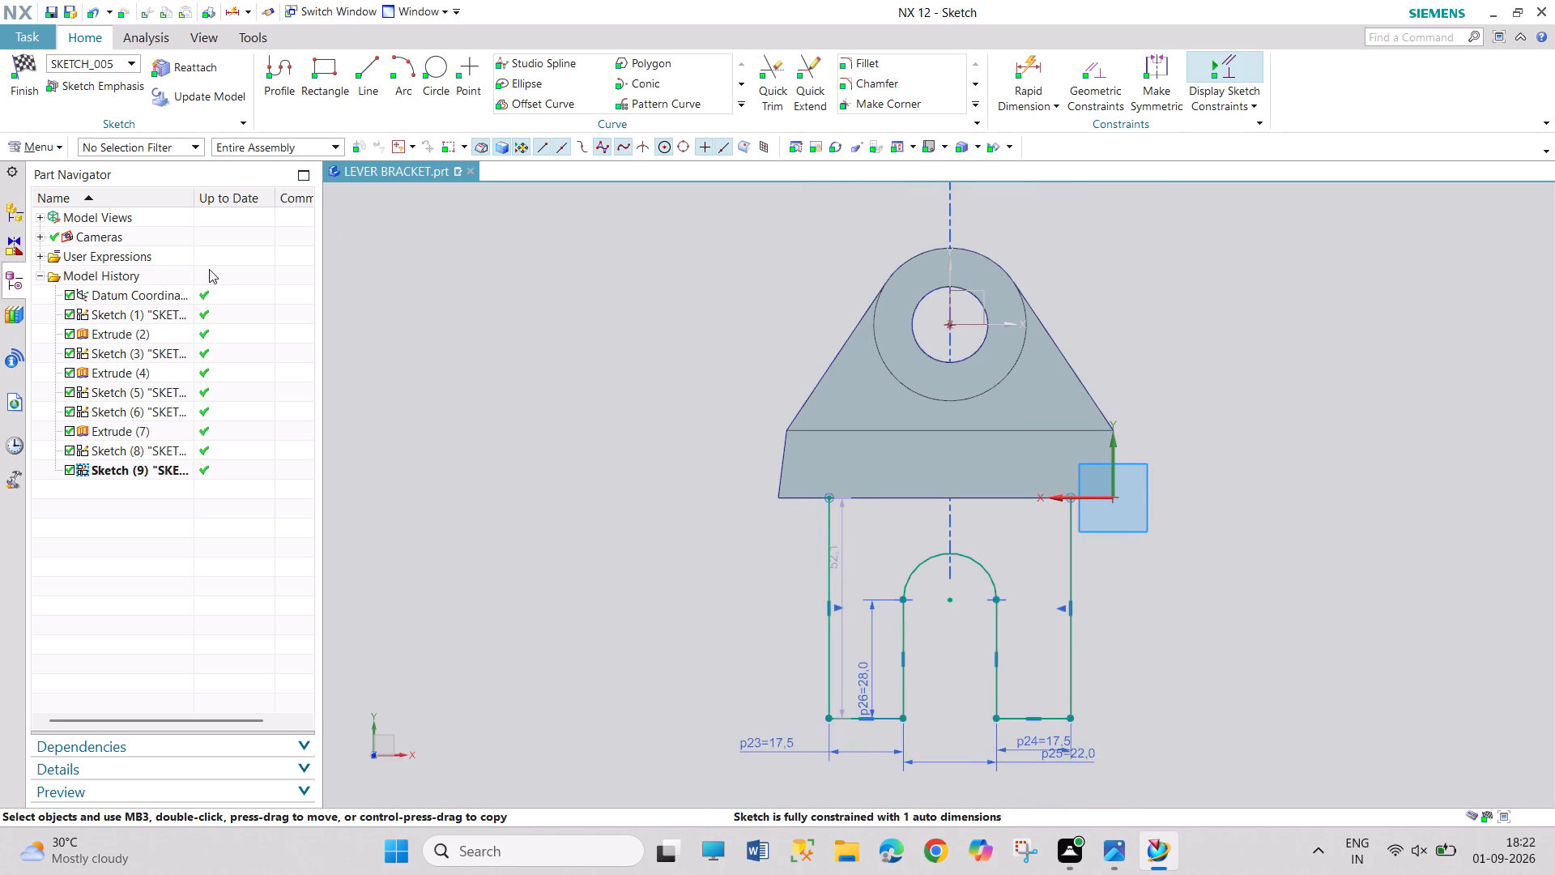
{"action": "left_click", "coordinate": [369, 70]}
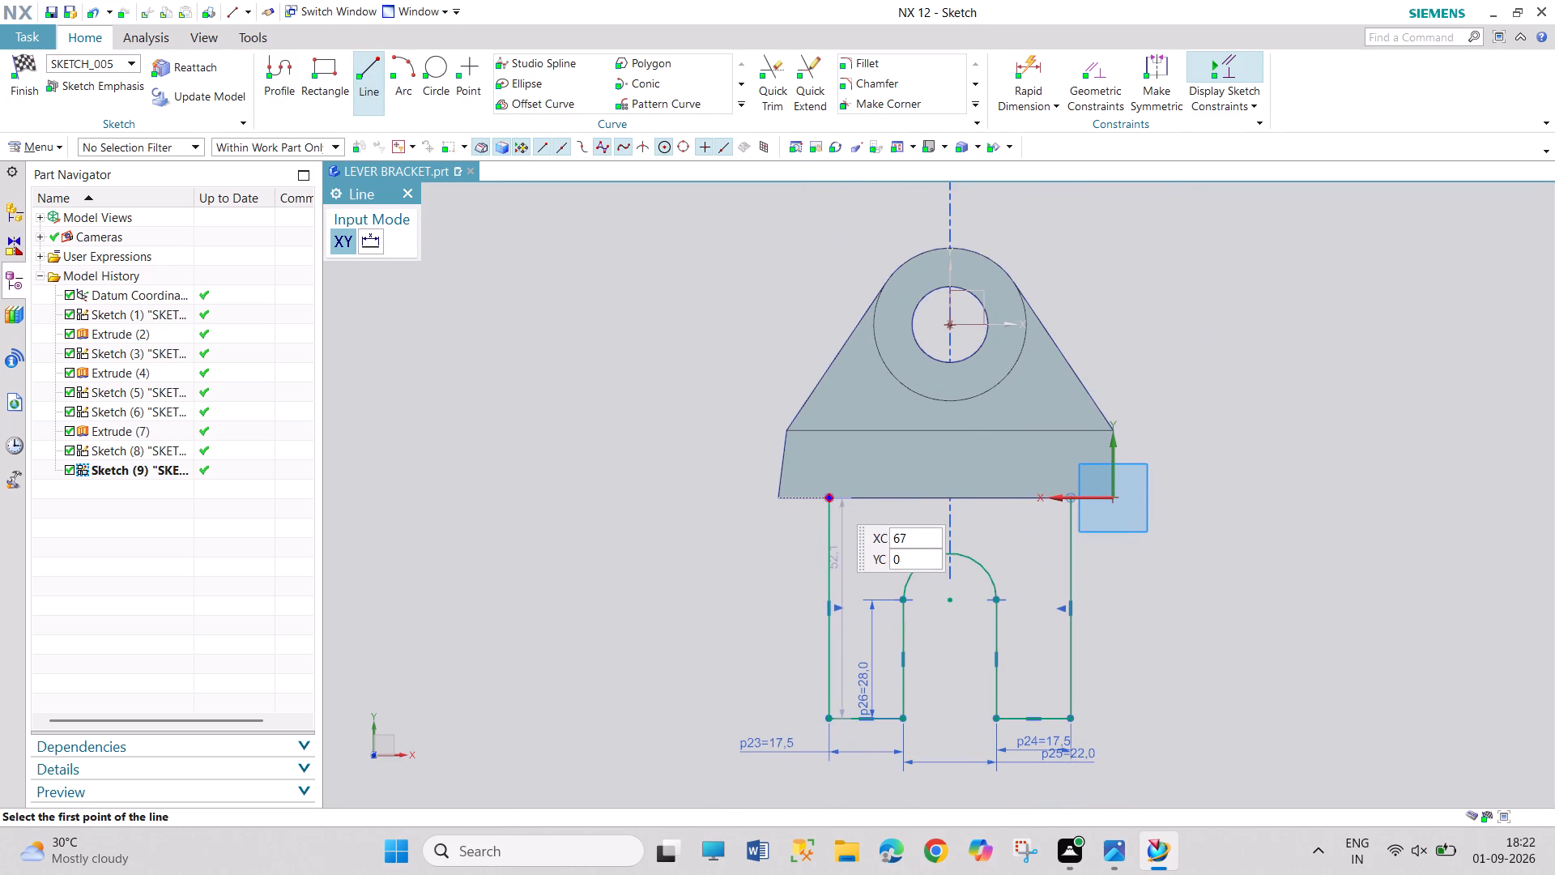
{"action": "left_click", "coordinate": [830, 496]}
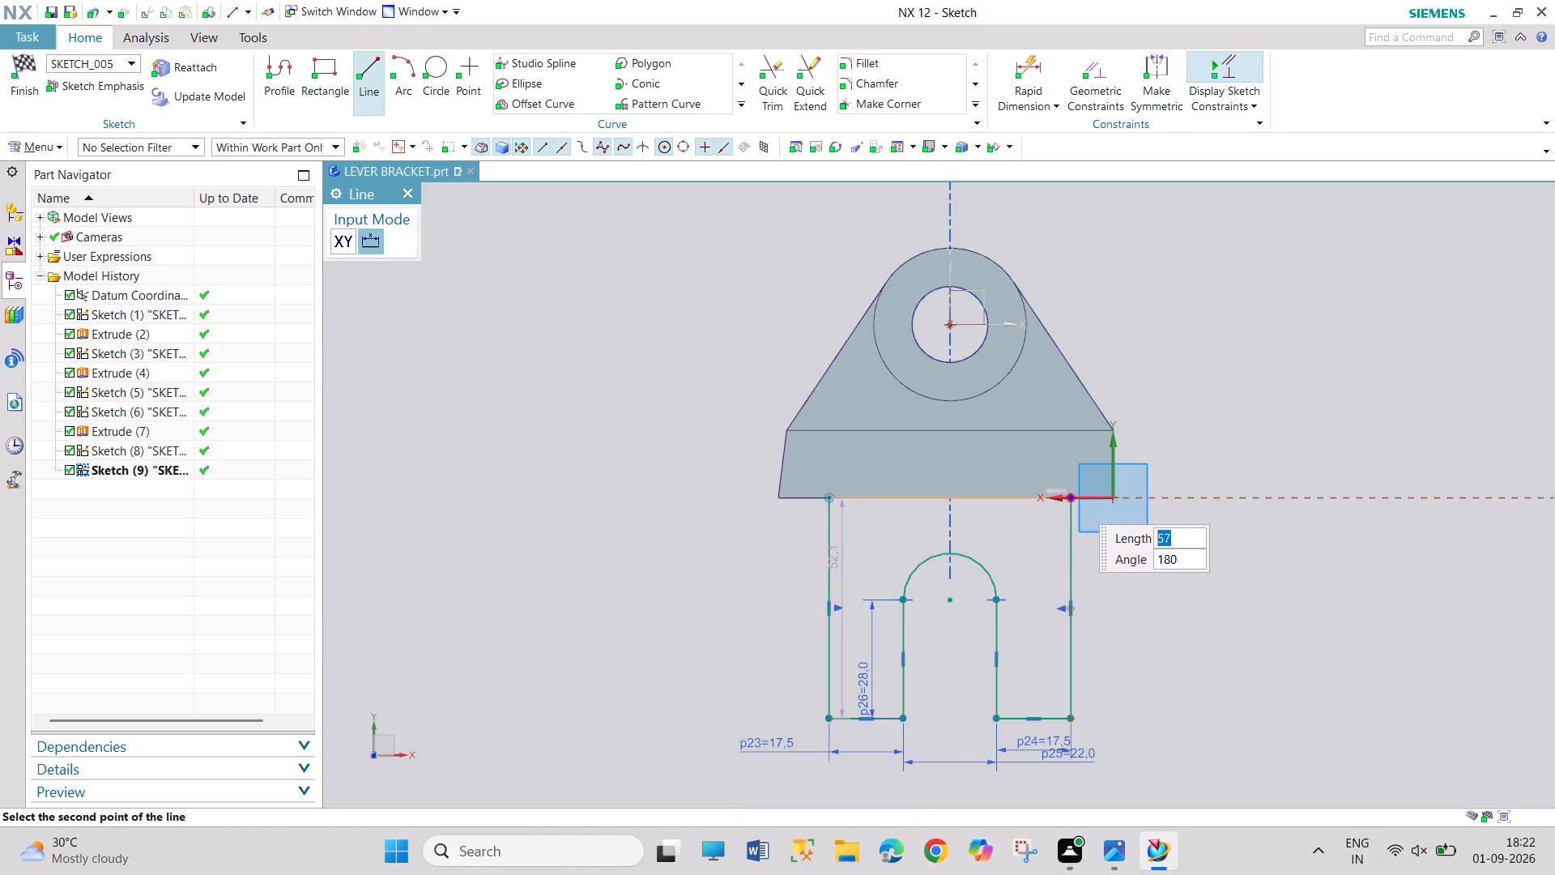
{"action": "left_click", "coordinate": [1072, 497]}
{"action": "left_click", "coordinate": [411, 191]}
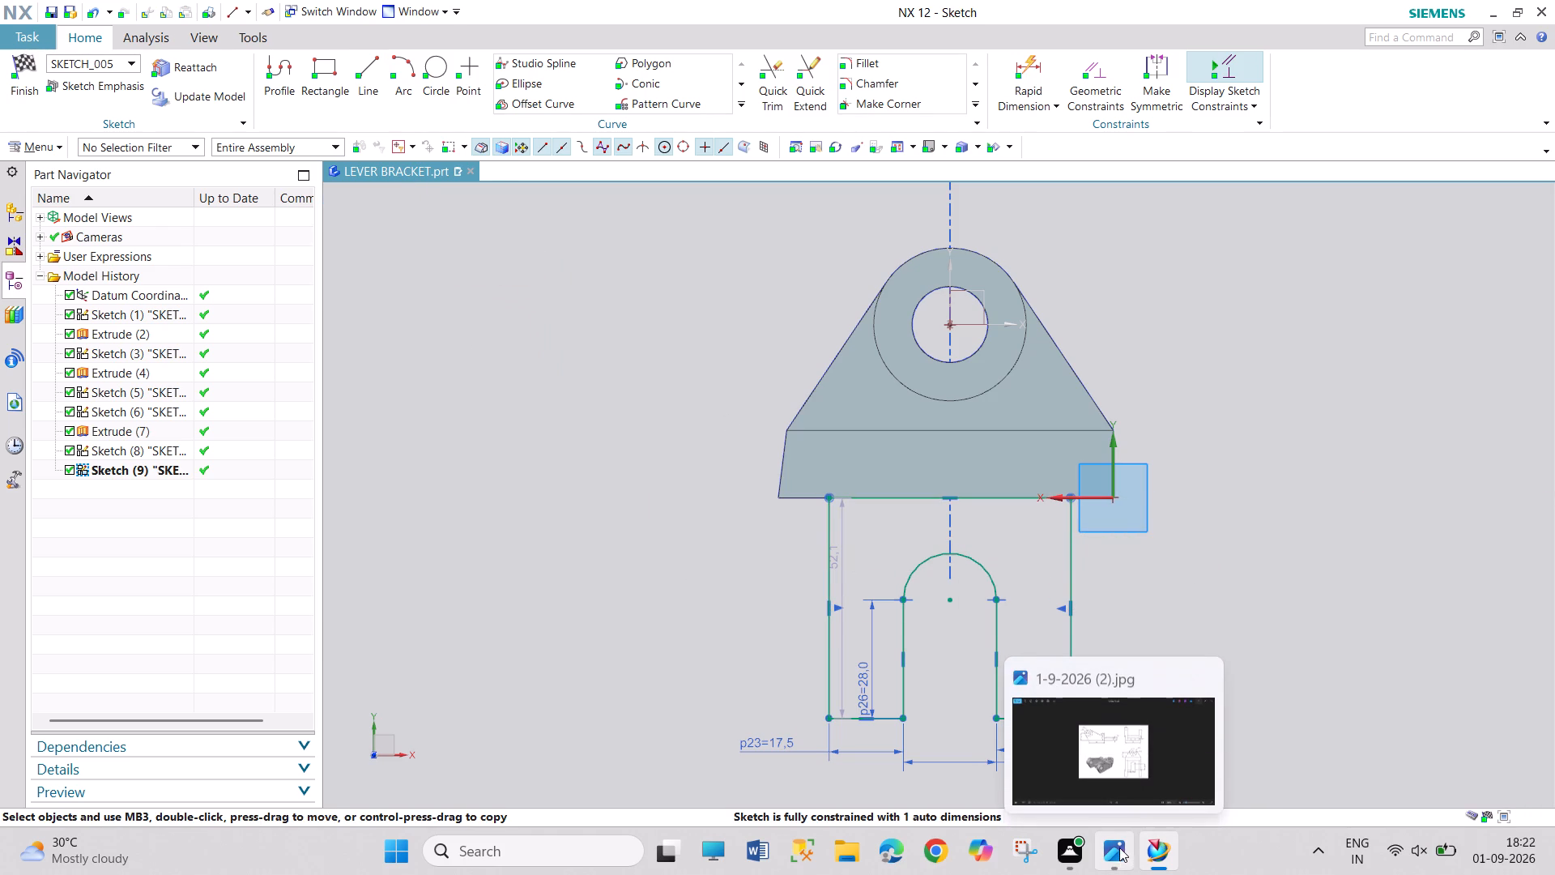
Move the leg length dimension clear of the profile, dimension the boss hole centre to the fork's open end as 90 mm, and finish the sketch.
{"action": "left_click_drag", "start_coordinate": [838, 564], "coordinate": [565, 553]}
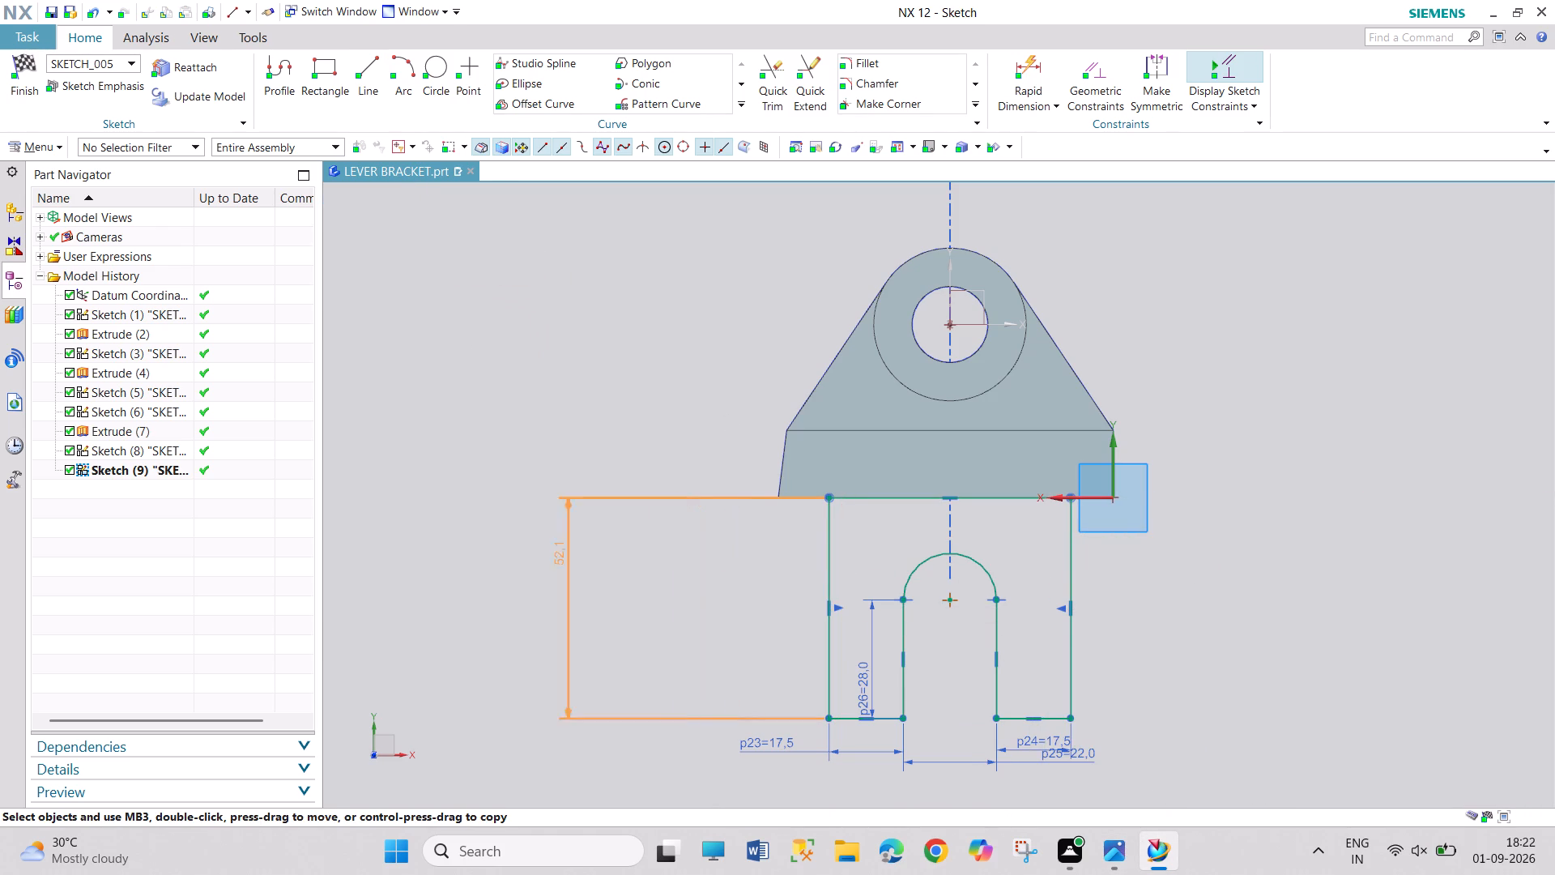
{"action": "left_click_drag", "start_coordinate": [565, 553], "coordinate": [525, 553]}
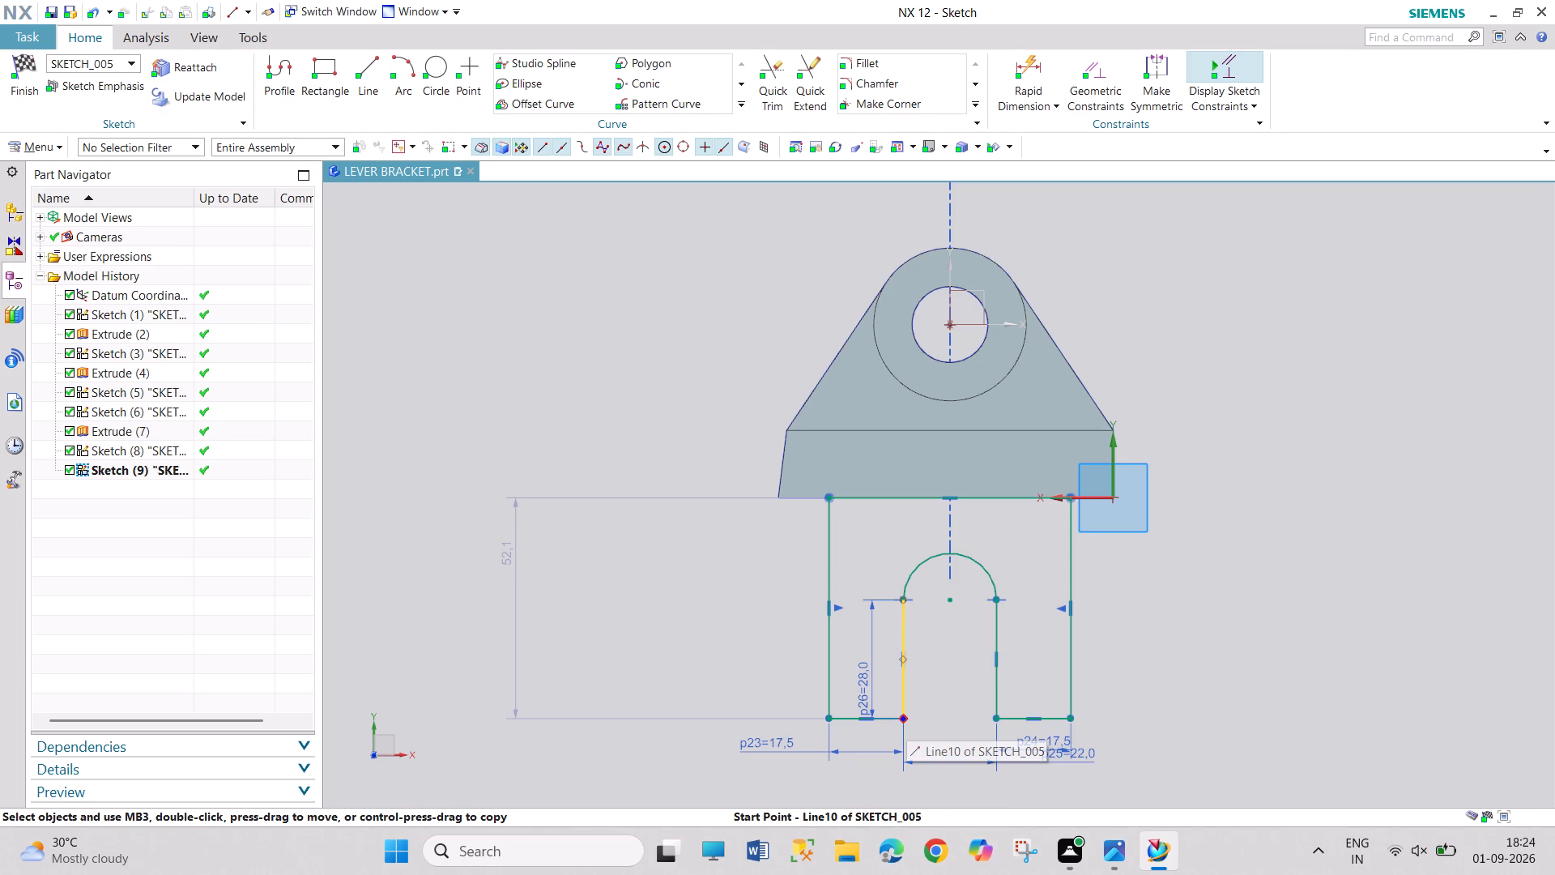
{"action": "left_click", "coordinate": [904, 719]}
{"action": "left_click_drag", "start_coordinate": [948, 323], "coordinate": [930, 336]}
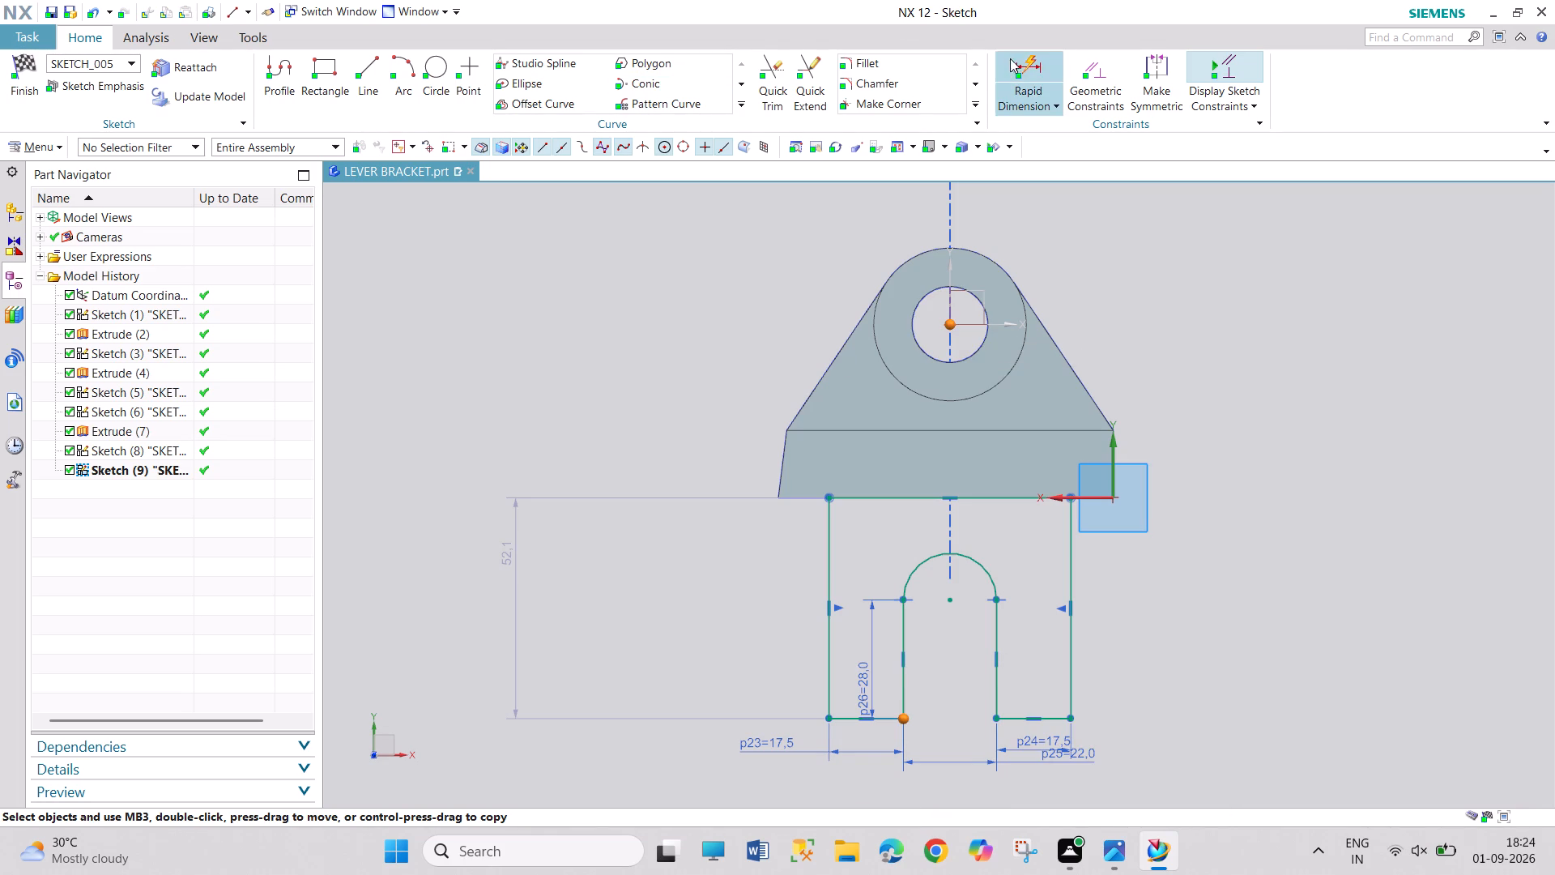
{"action": "left_click", "coordinate": [1049, 58]}
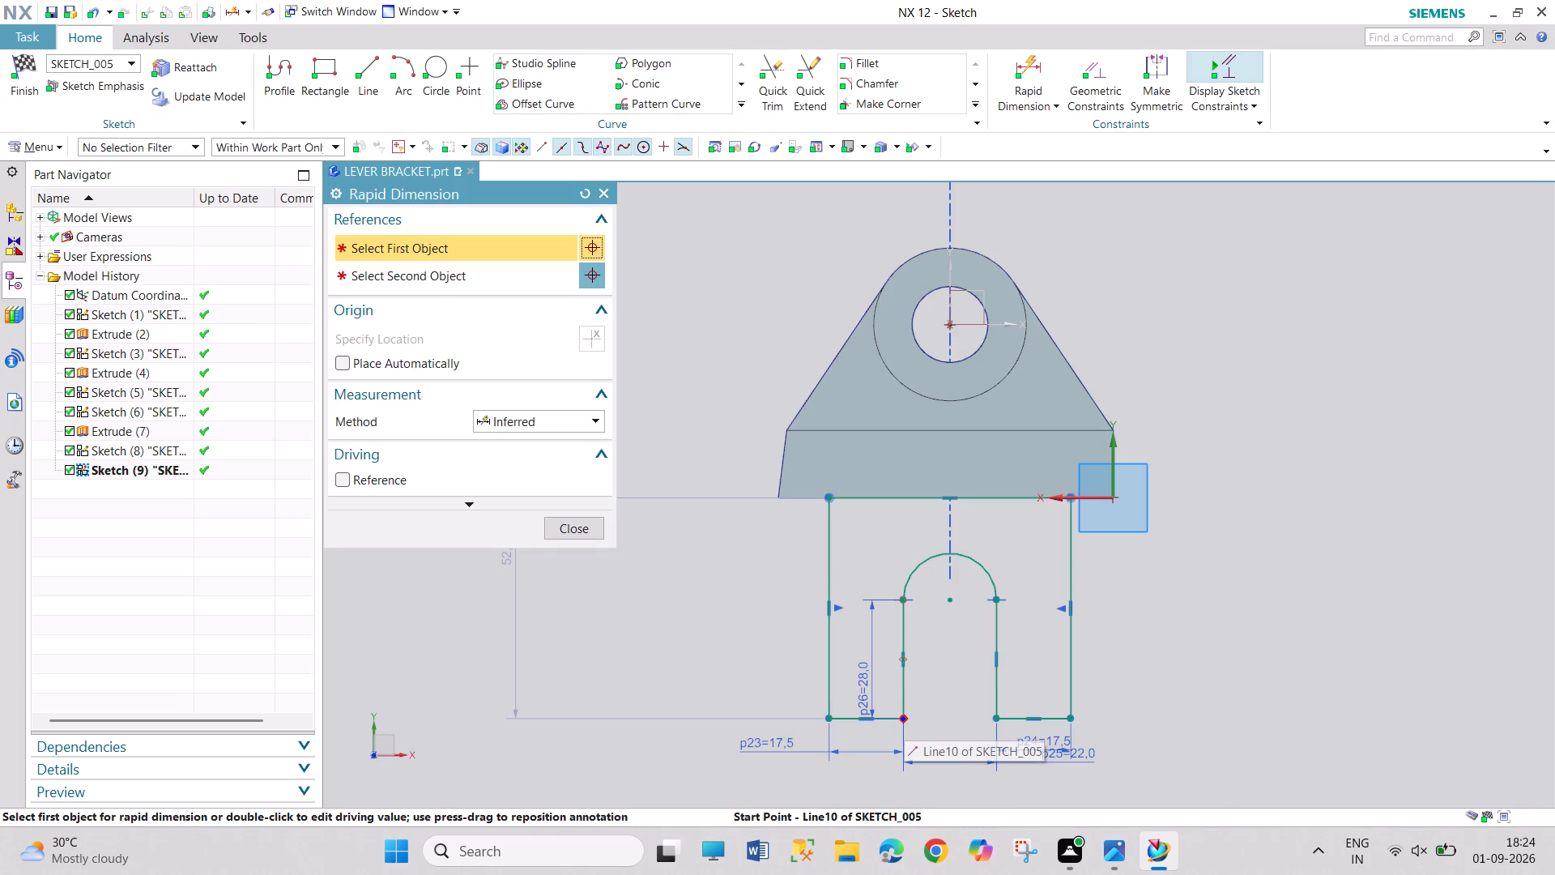
{"action": "left_click", "coordinate": [905, 719]}
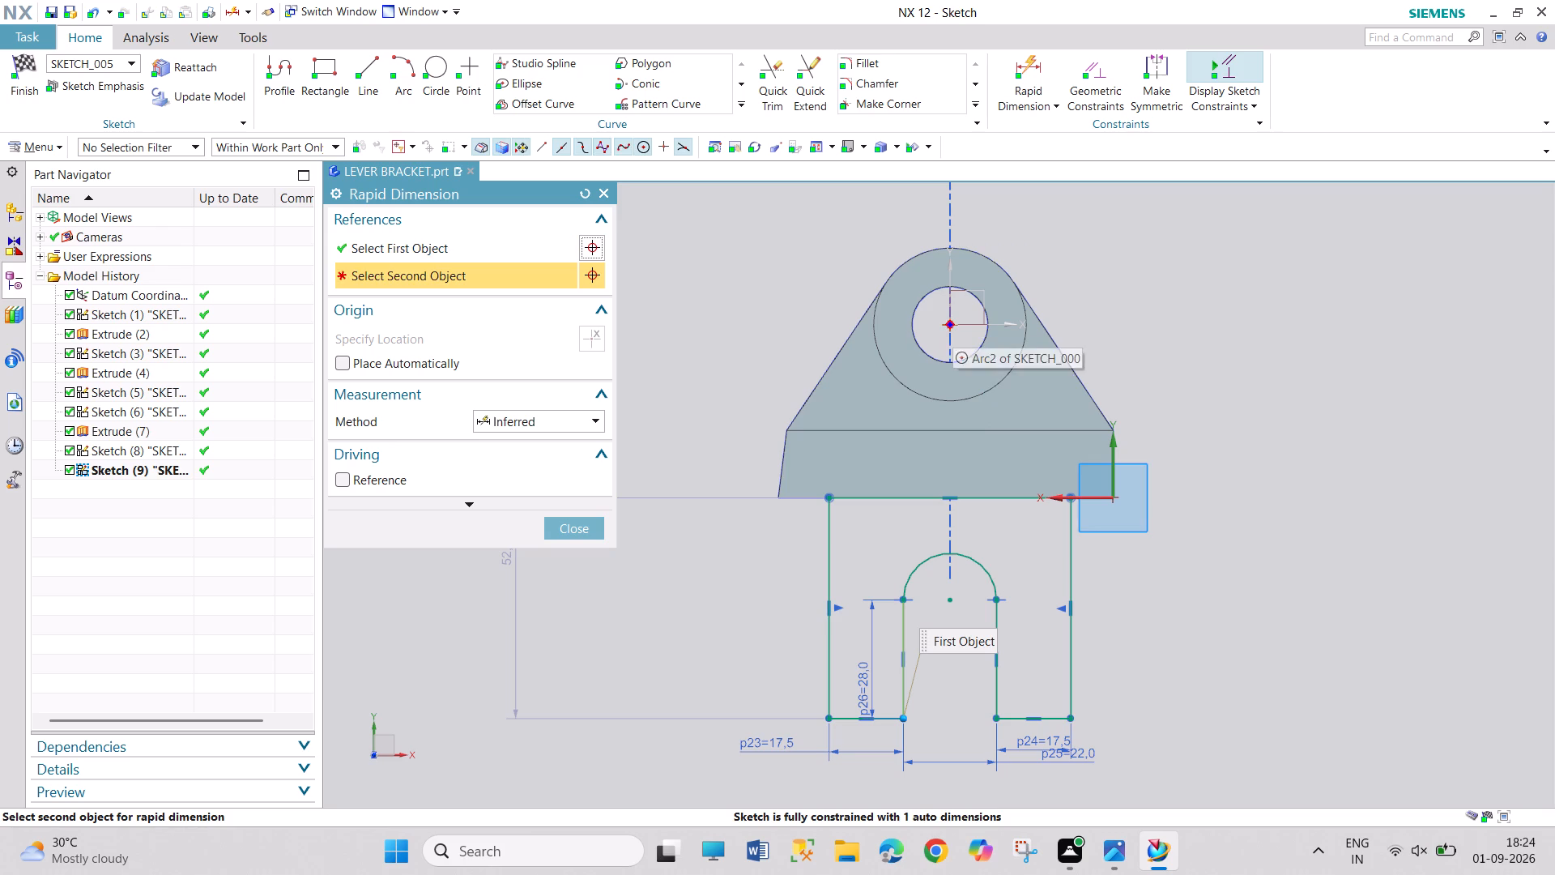
{"action": "left_click", "coordinate": [950, 322]}
{"action": "left_click", "coordinate": [716, 429]}
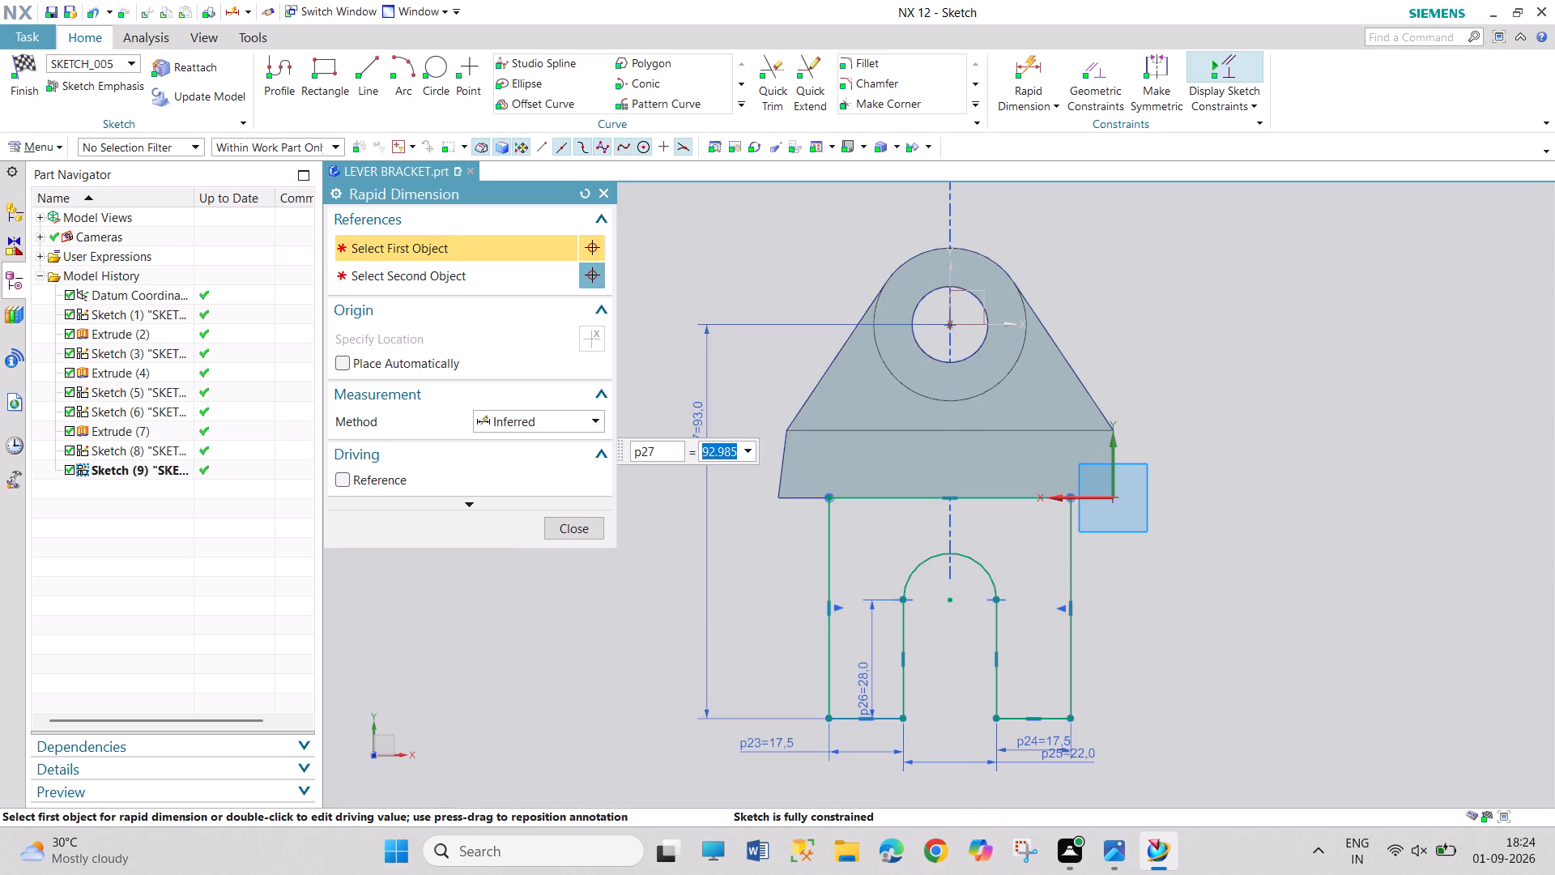
{"action": "type", "text": "90"}
{"action": "key", "text": "Return"}
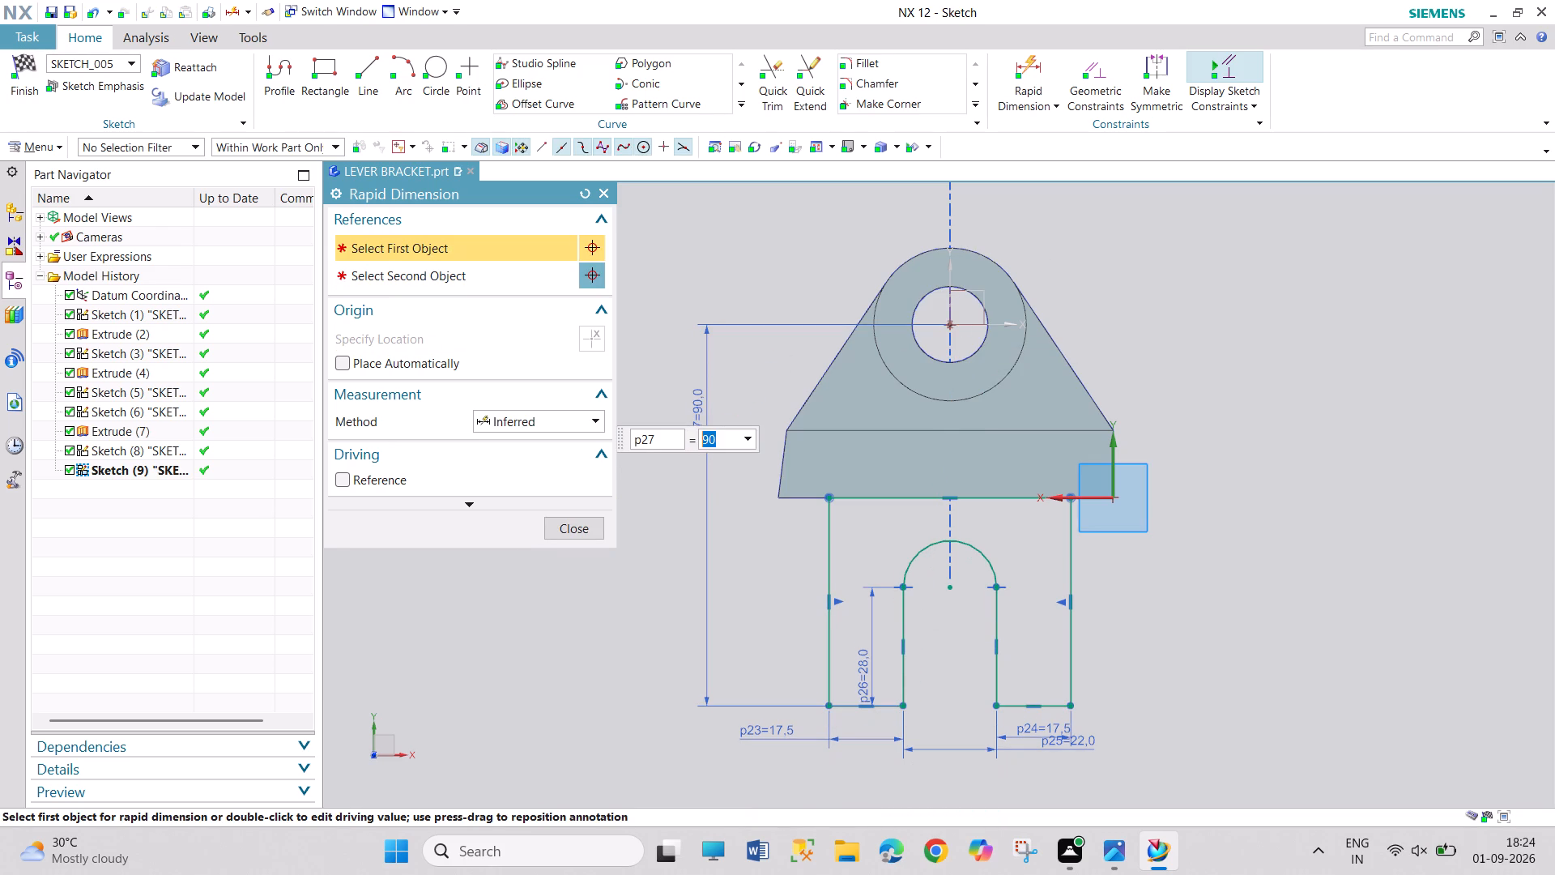
{"action": "left_click", "coordinate": [571, 523]}
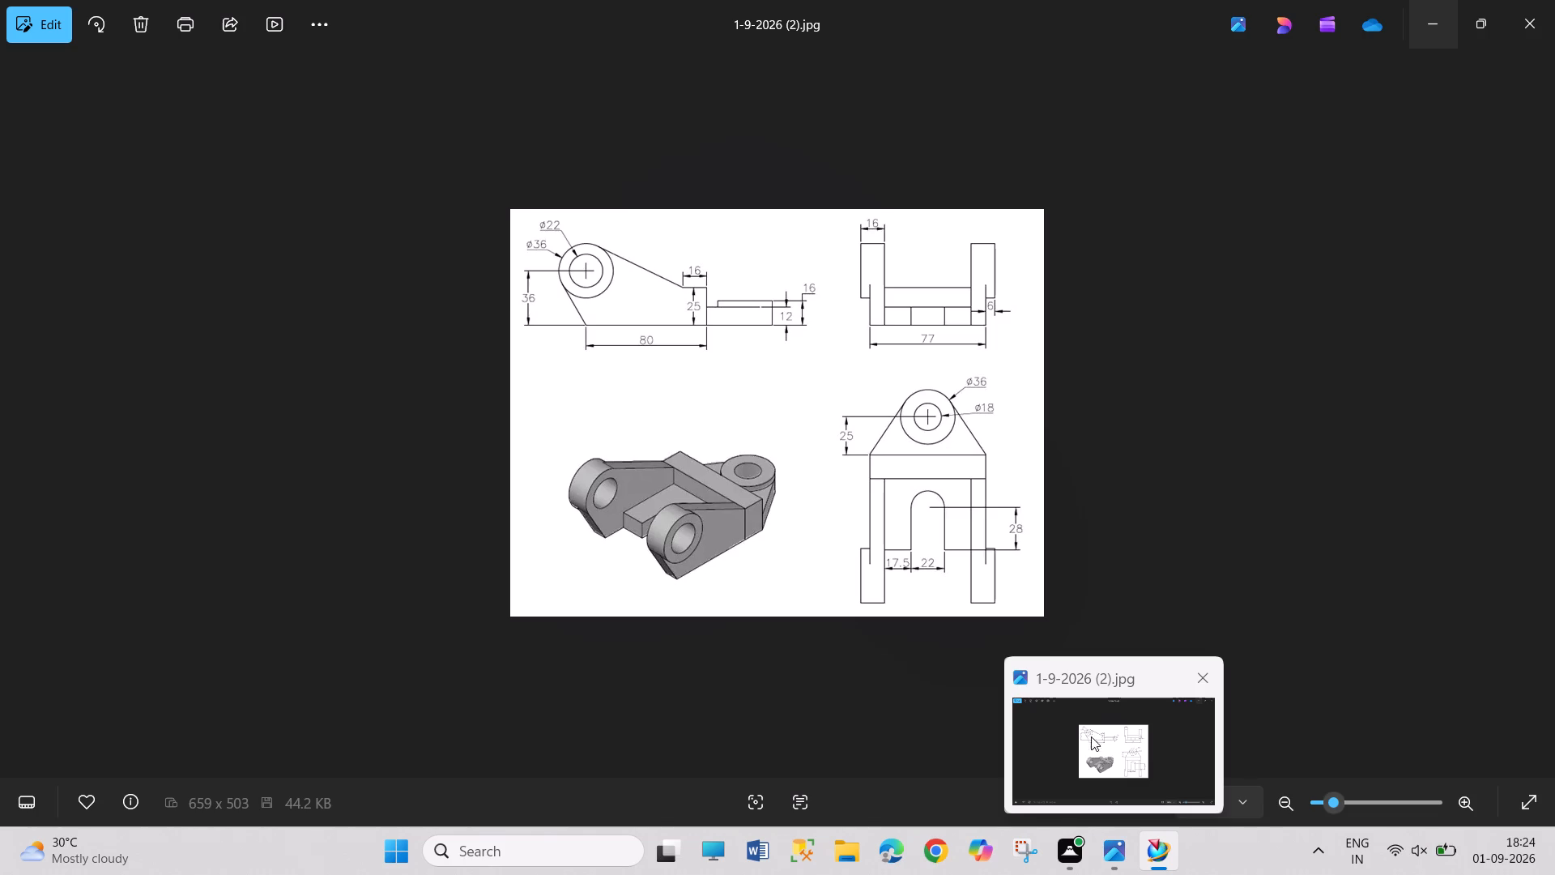
{"action": "left_click", "coordinate": [33, 87]}
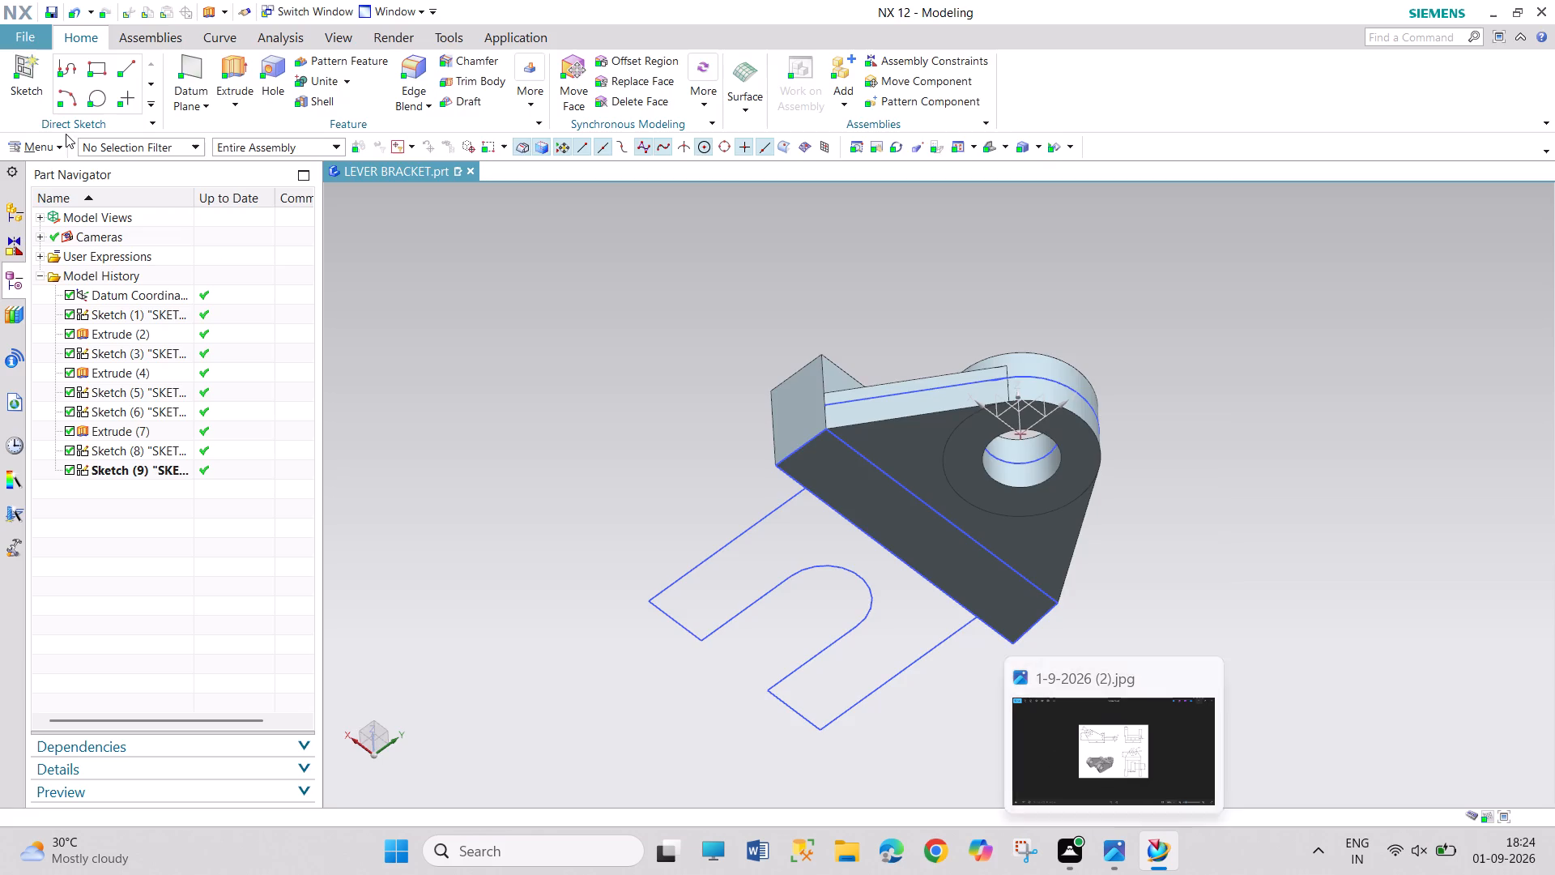
Extrude the slotted fork profile 12 mm in the reversed direction, upward alongside the block.
{"action": "left_click", "coordinate": [246, 58]}
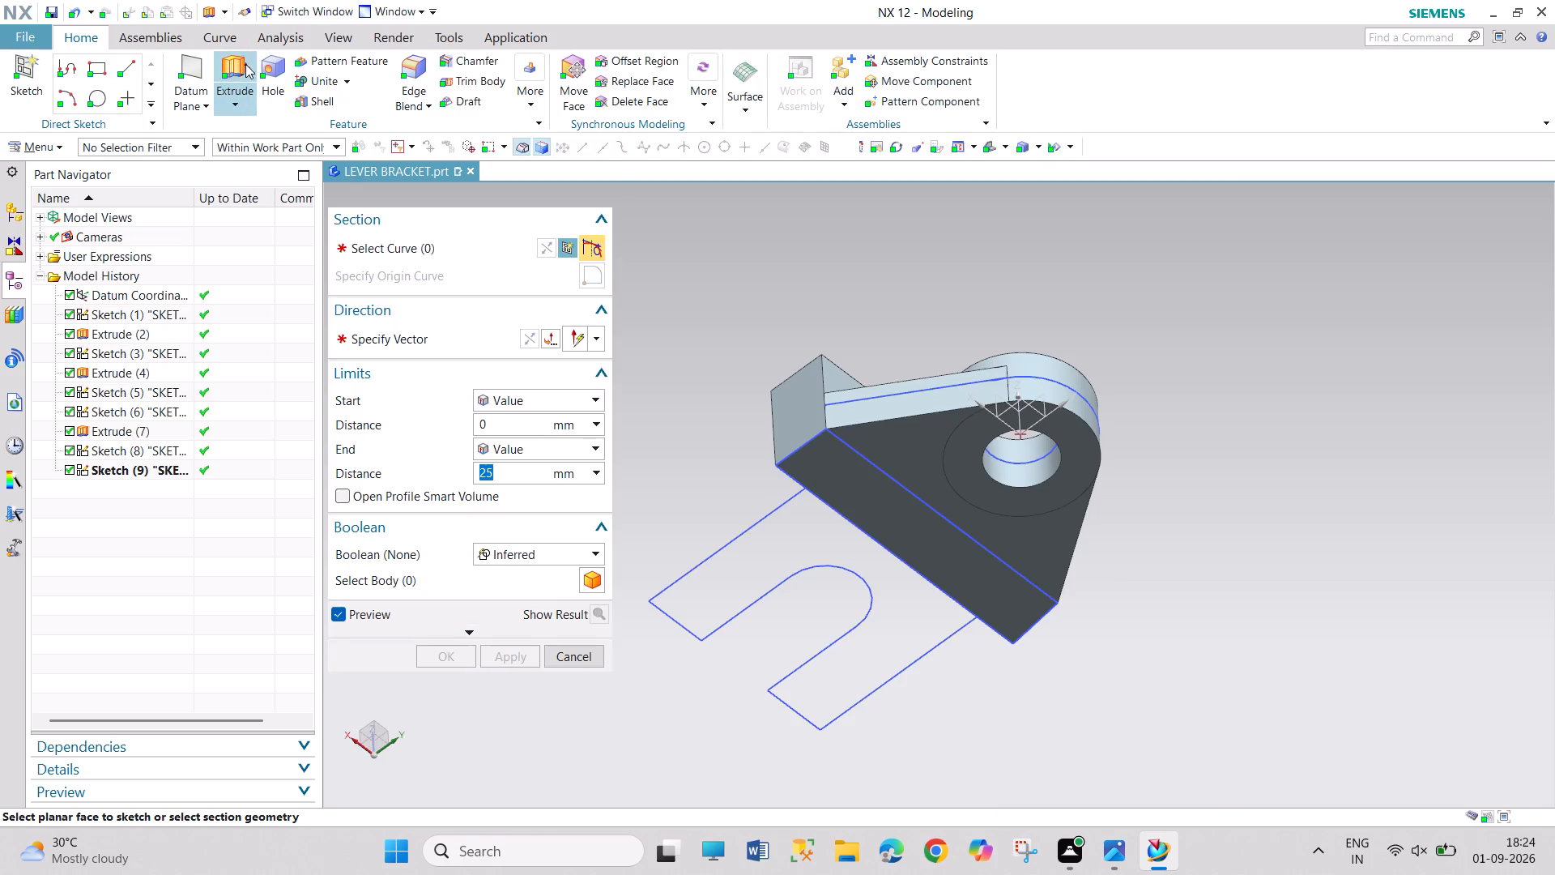
{"action": "left_click", "coordinate": [737, 539]}
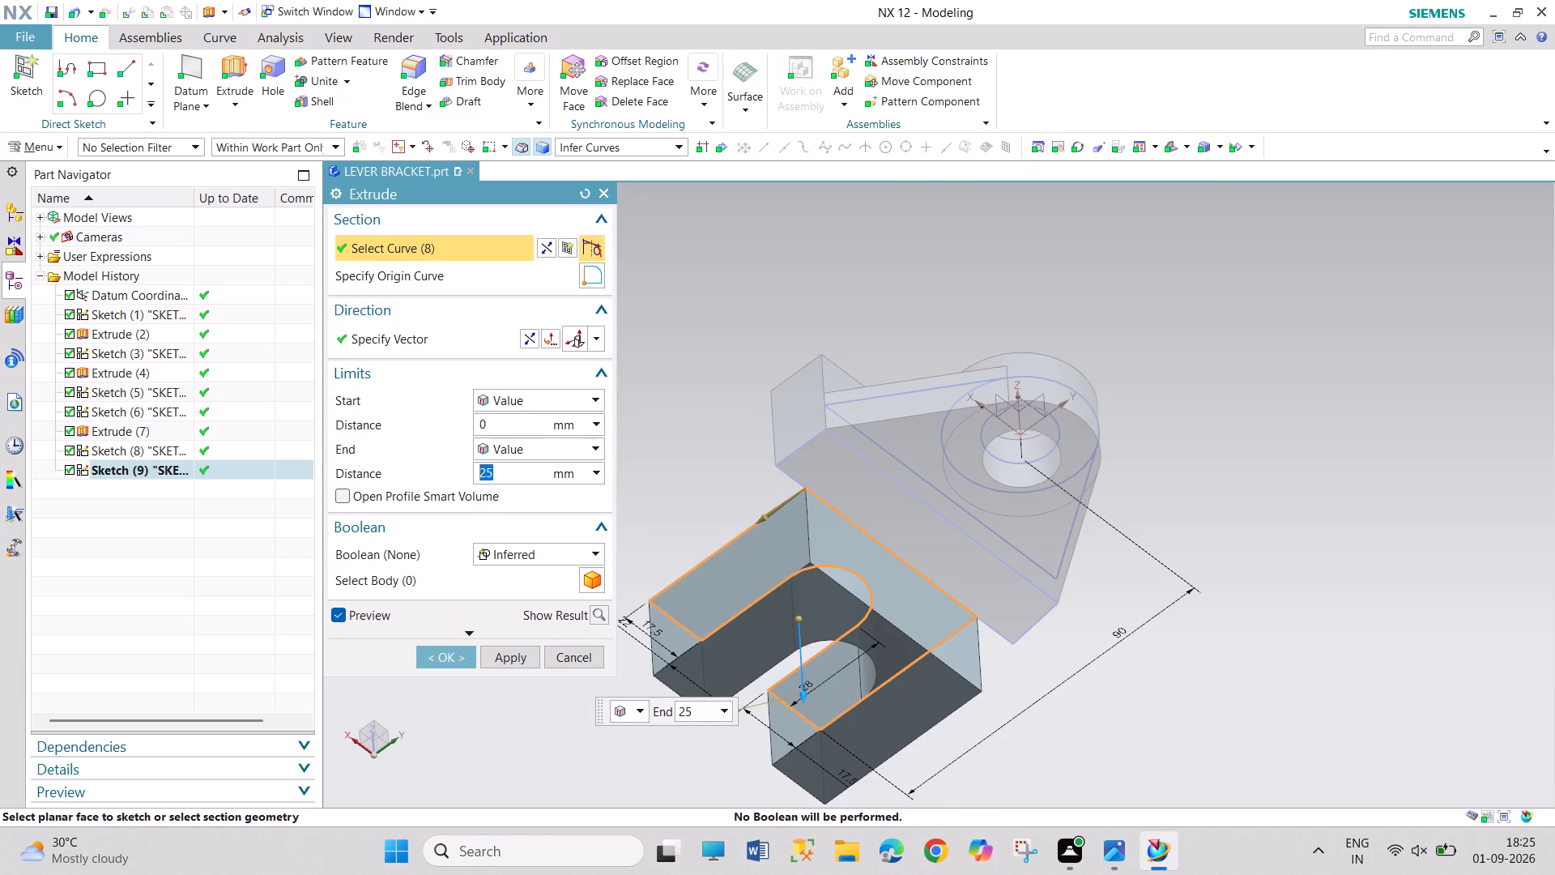
{"action": "left_click", "coordinate": [534, 339]}
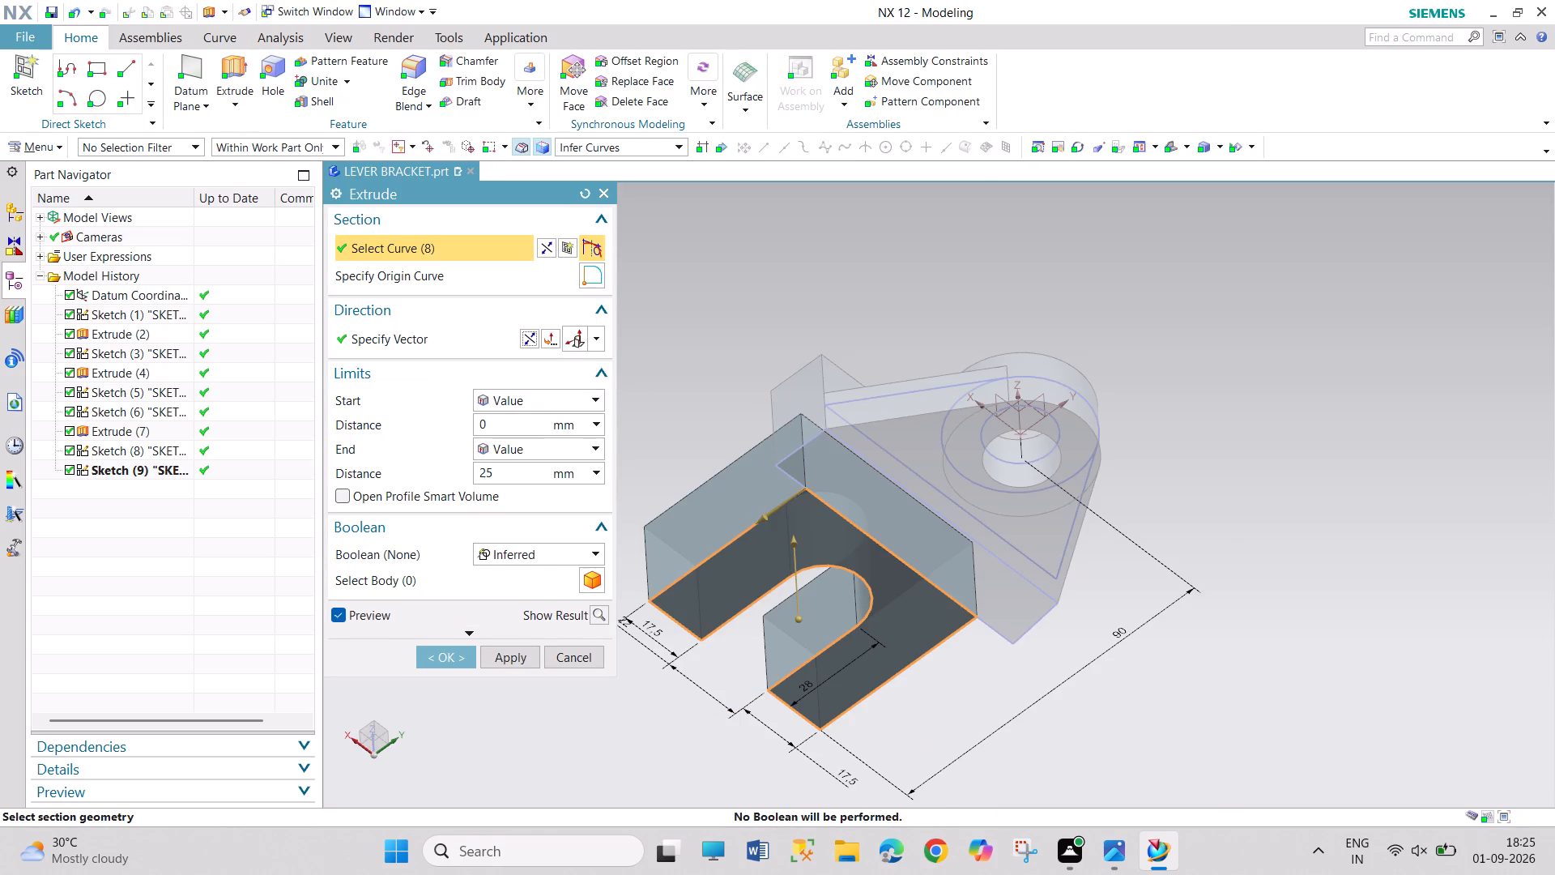
{"action": "double_click", "coordinate": [525, 478]}
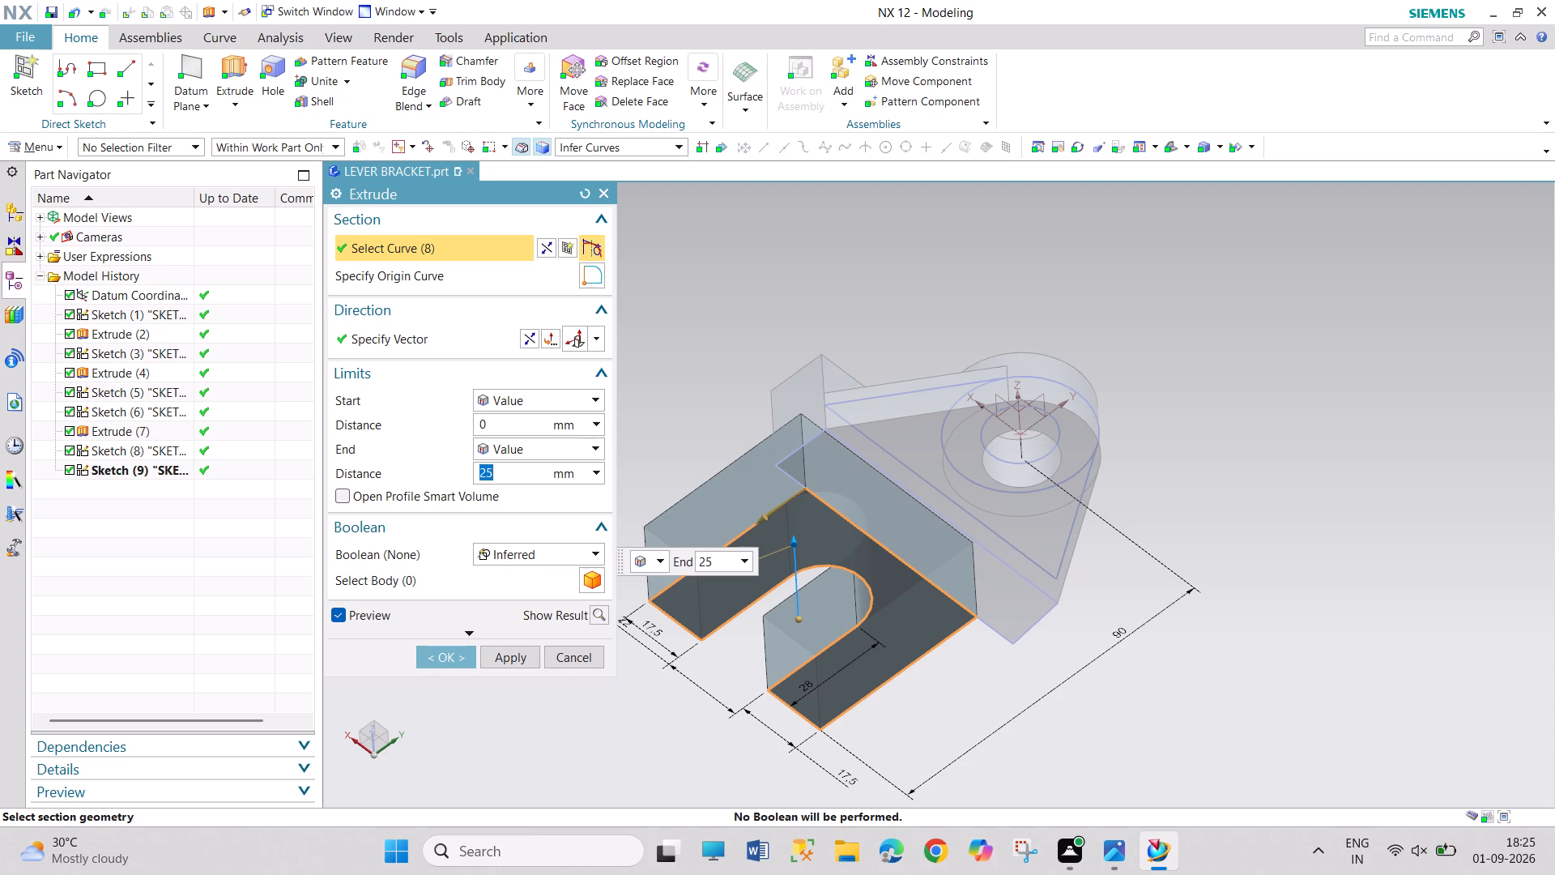
{"action": "type", "text": "12"}
{"action": "key", "text": "Return"}
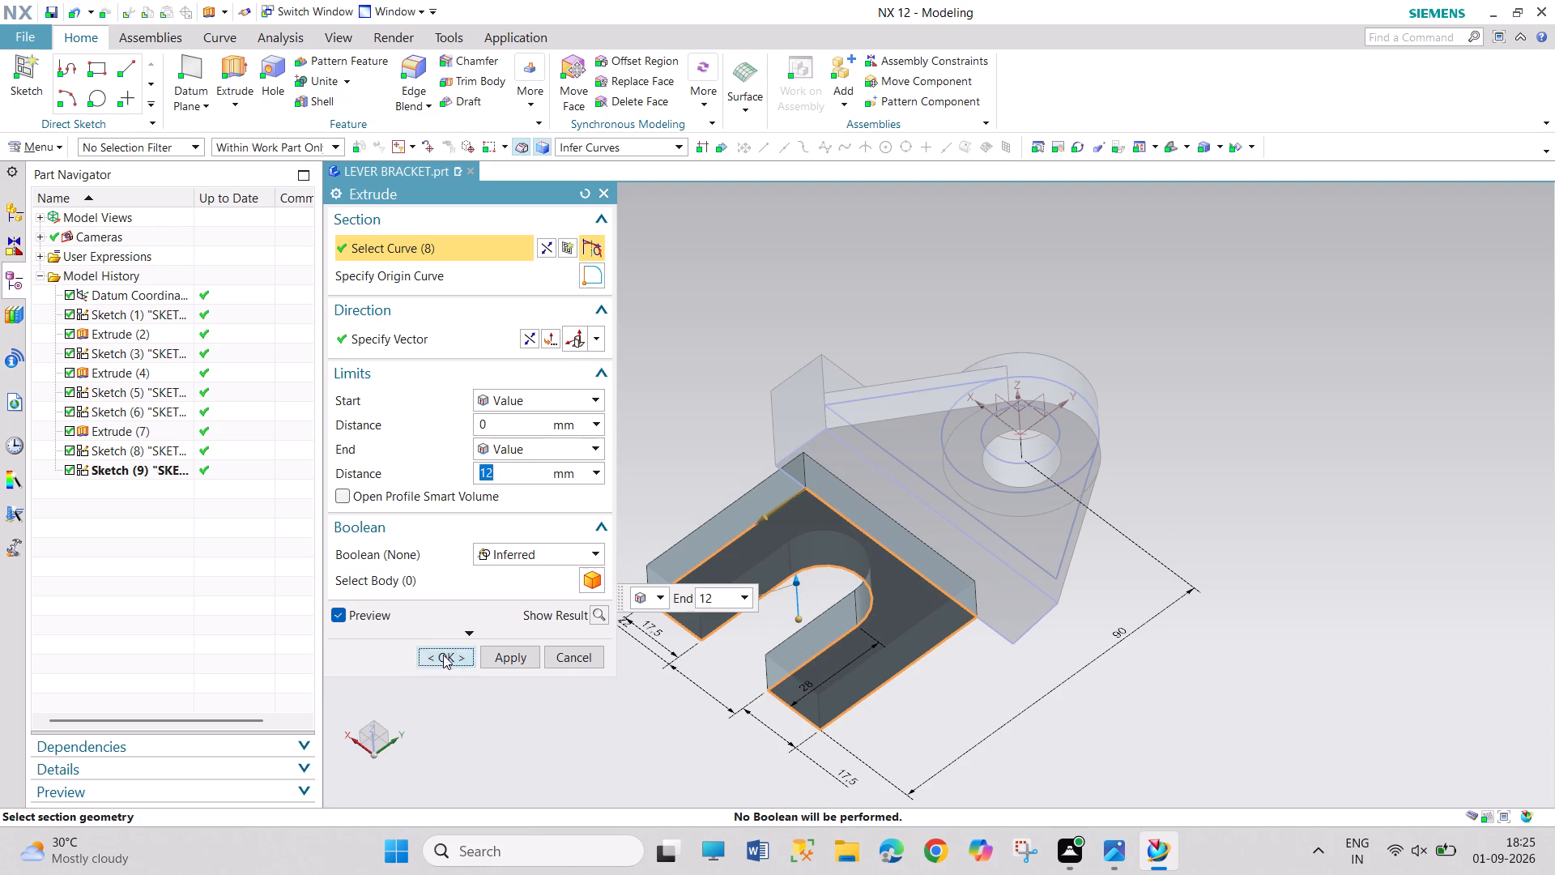
{"action": "left_click", "coordinate": [443, 655]}
Create a task-environment sketch on the outer side face of the slotted plate's leg.
{"action": "middle_click_drag", "start_coordinate": [615, 489], "coordinate": [797, 566]}
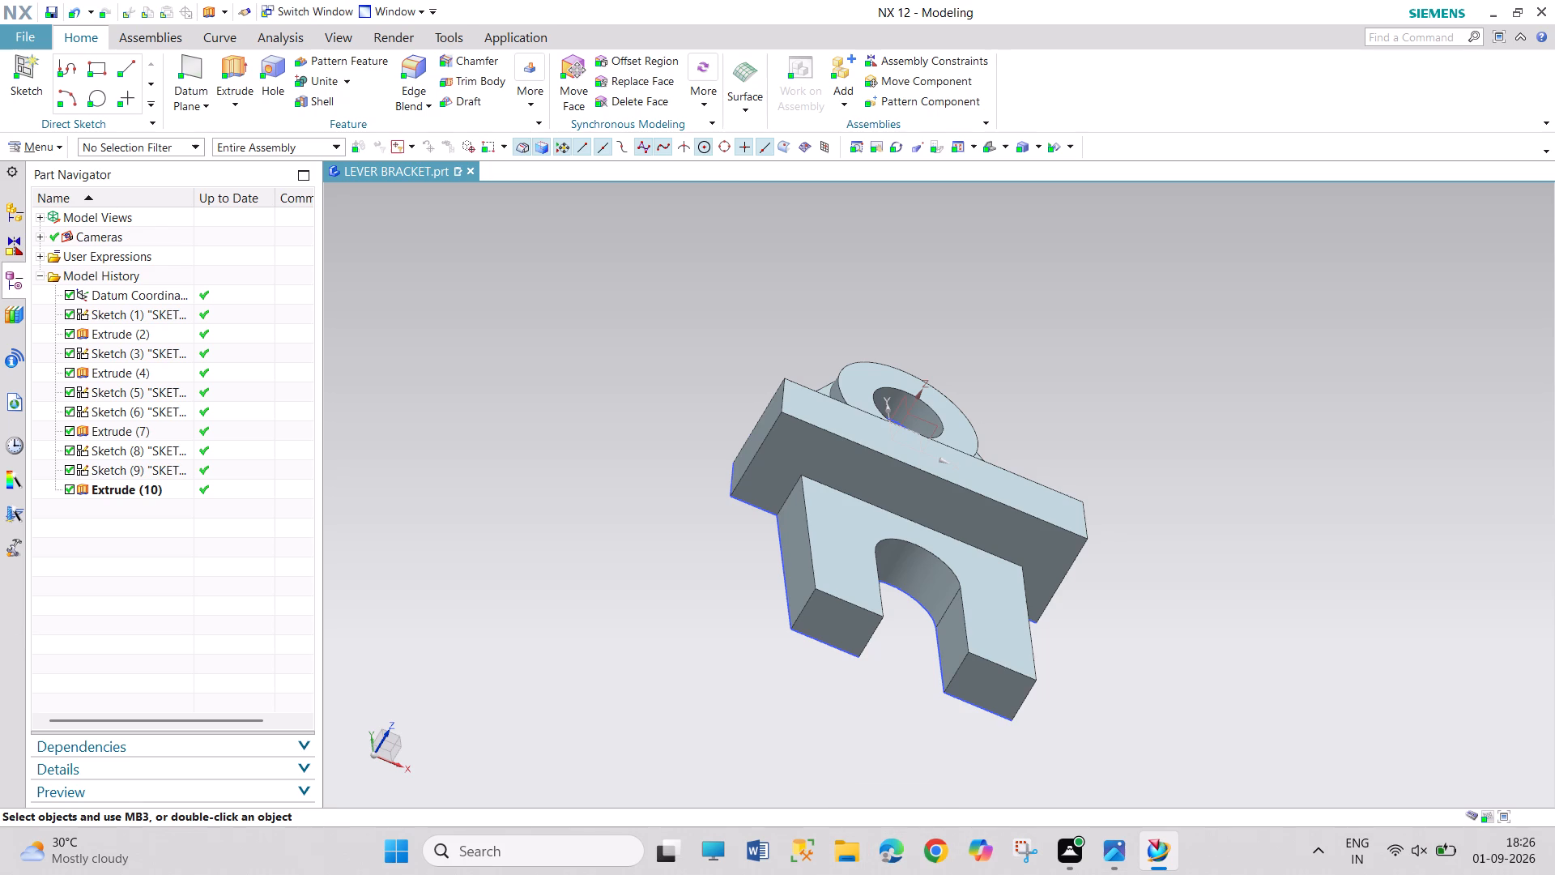
{"action": "middle_click_drag", "start_coordinate": [1132, 602], "coordinate": [1054, 630]}
{"action": "scroll", "coordinate": [1112, 860], "scroll_direction": "up", "scroll_amount": 1}
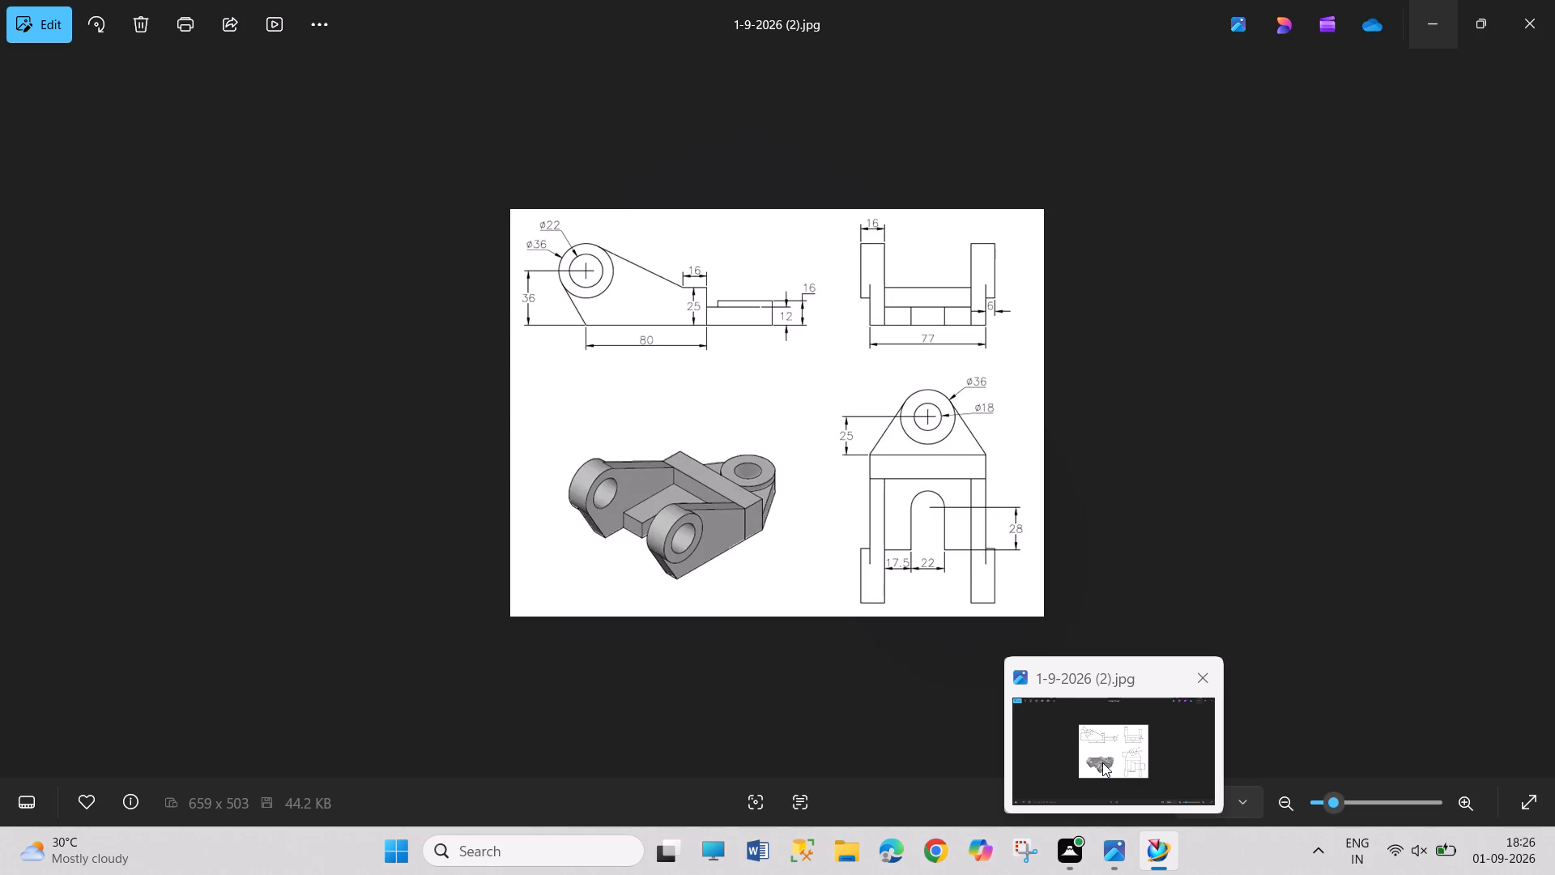
{"action": "middle_click_drag", "start_coordinate": [689, 647], "coordinate": [682, 643]}
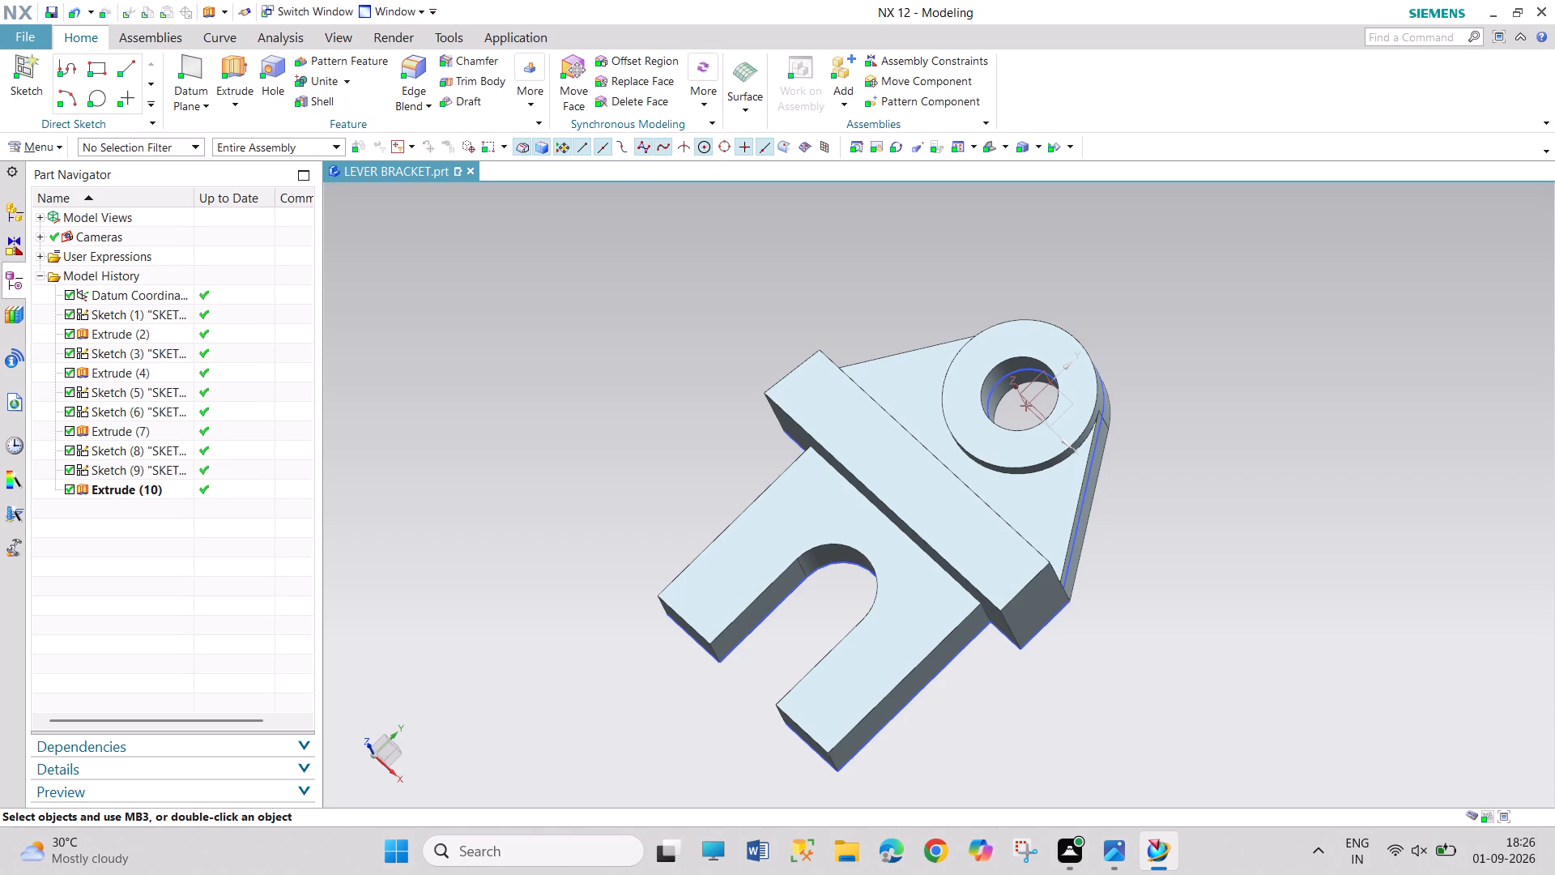
{"action": "middle_click_drag", "start_coordinate": [682, 643], "coordinate": [675, 569]}
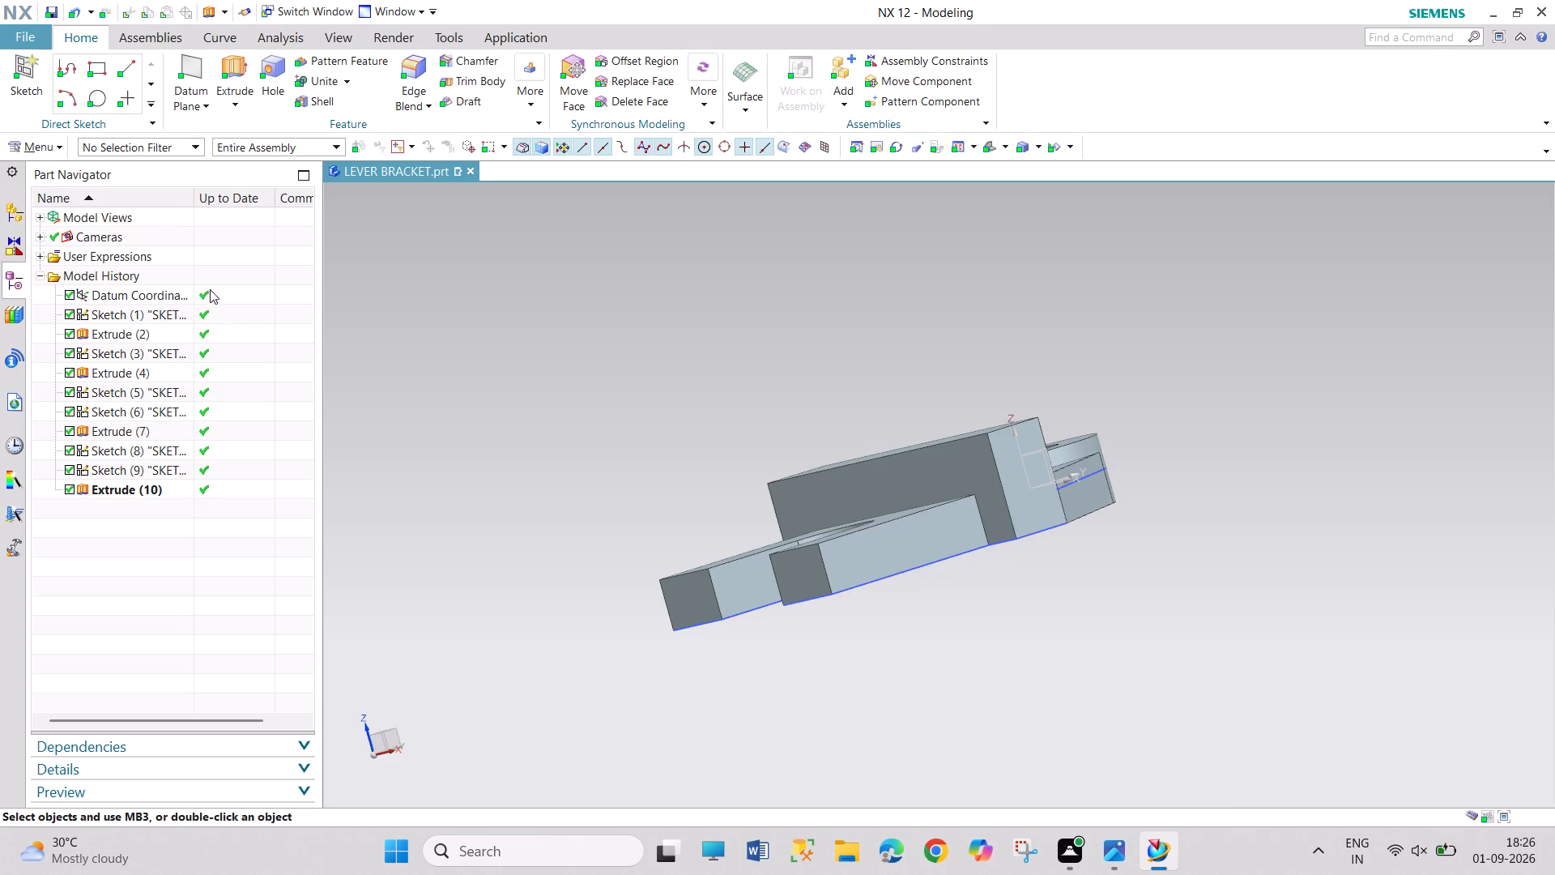
{"action": "left_click", "coordinate": [47, 151]}
{"action": "left_click", "coordinate": [80, 230]}
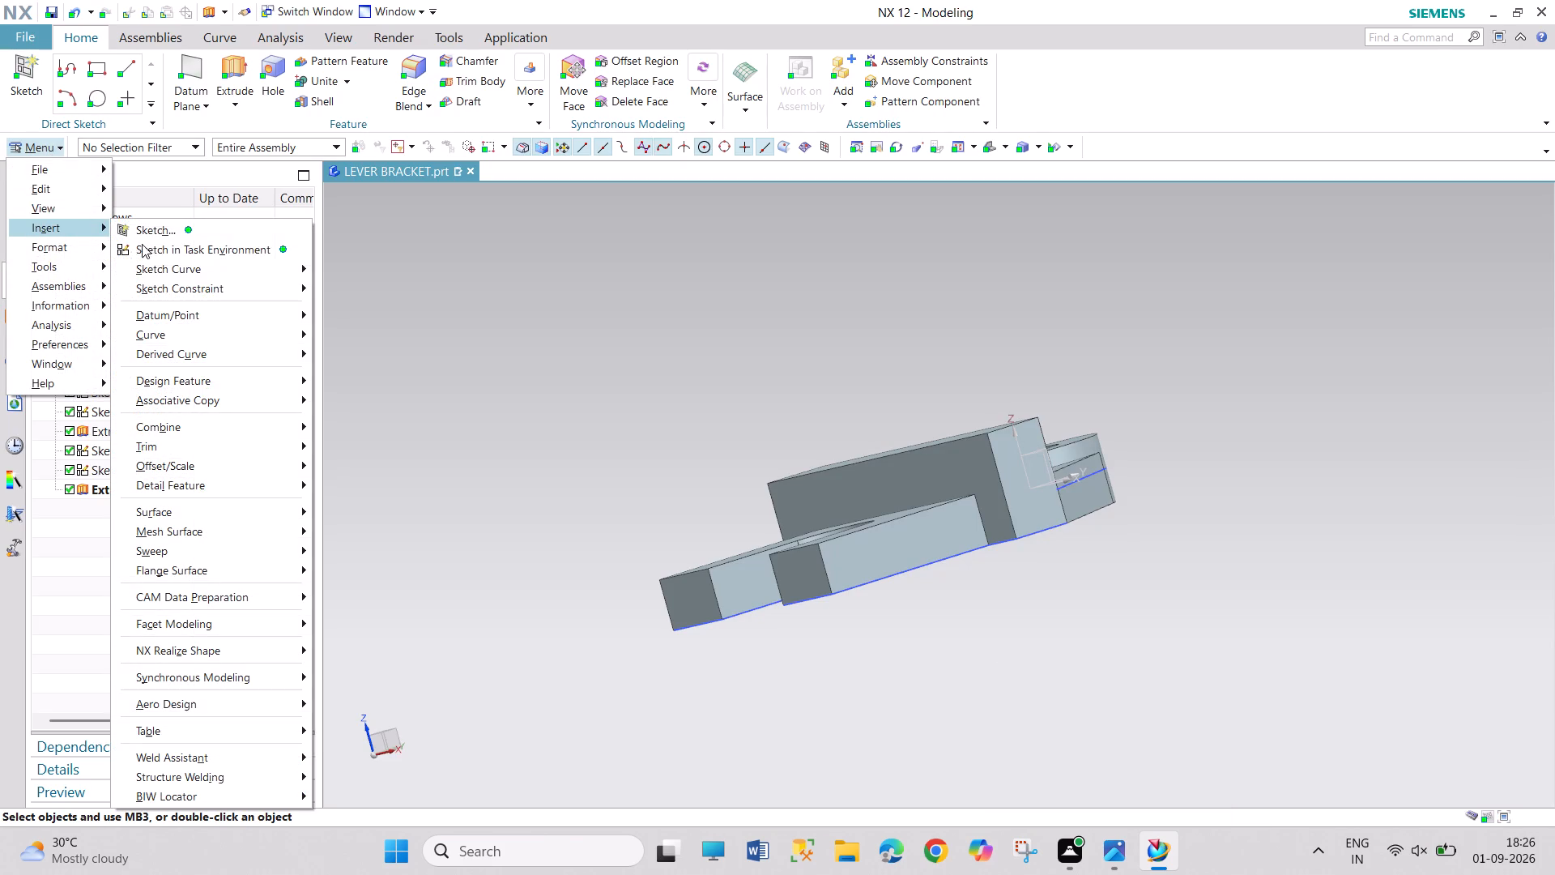
{"action": "left_click", "coordinate": [155, 253]}
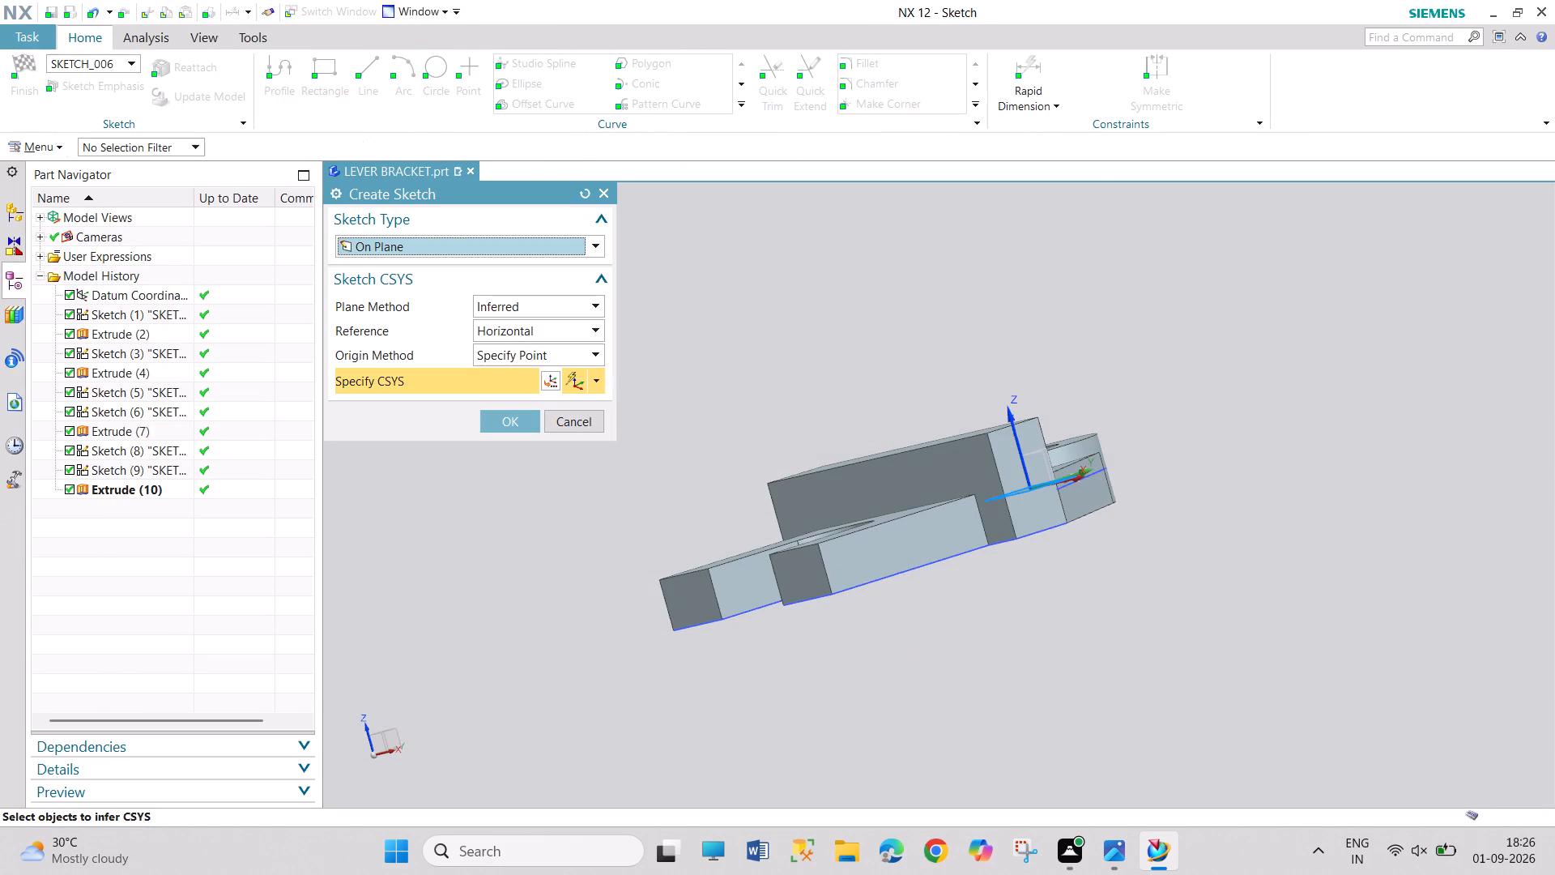
{"action": "left_click", "coordinate": [886, 561]}
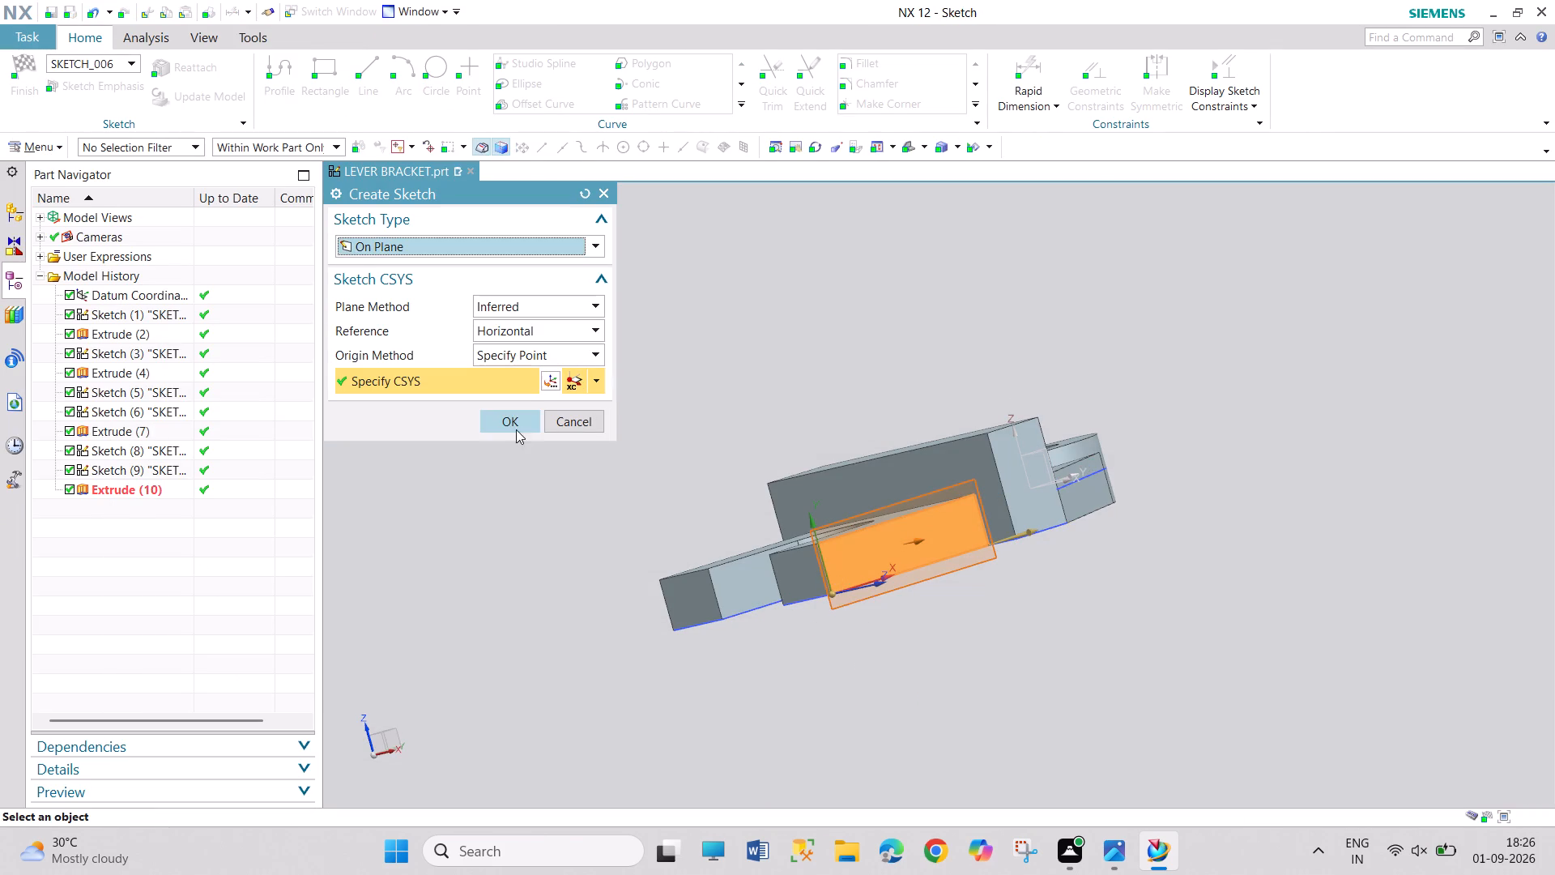
{"action": "left_click", "coordinate": [513, 422]}
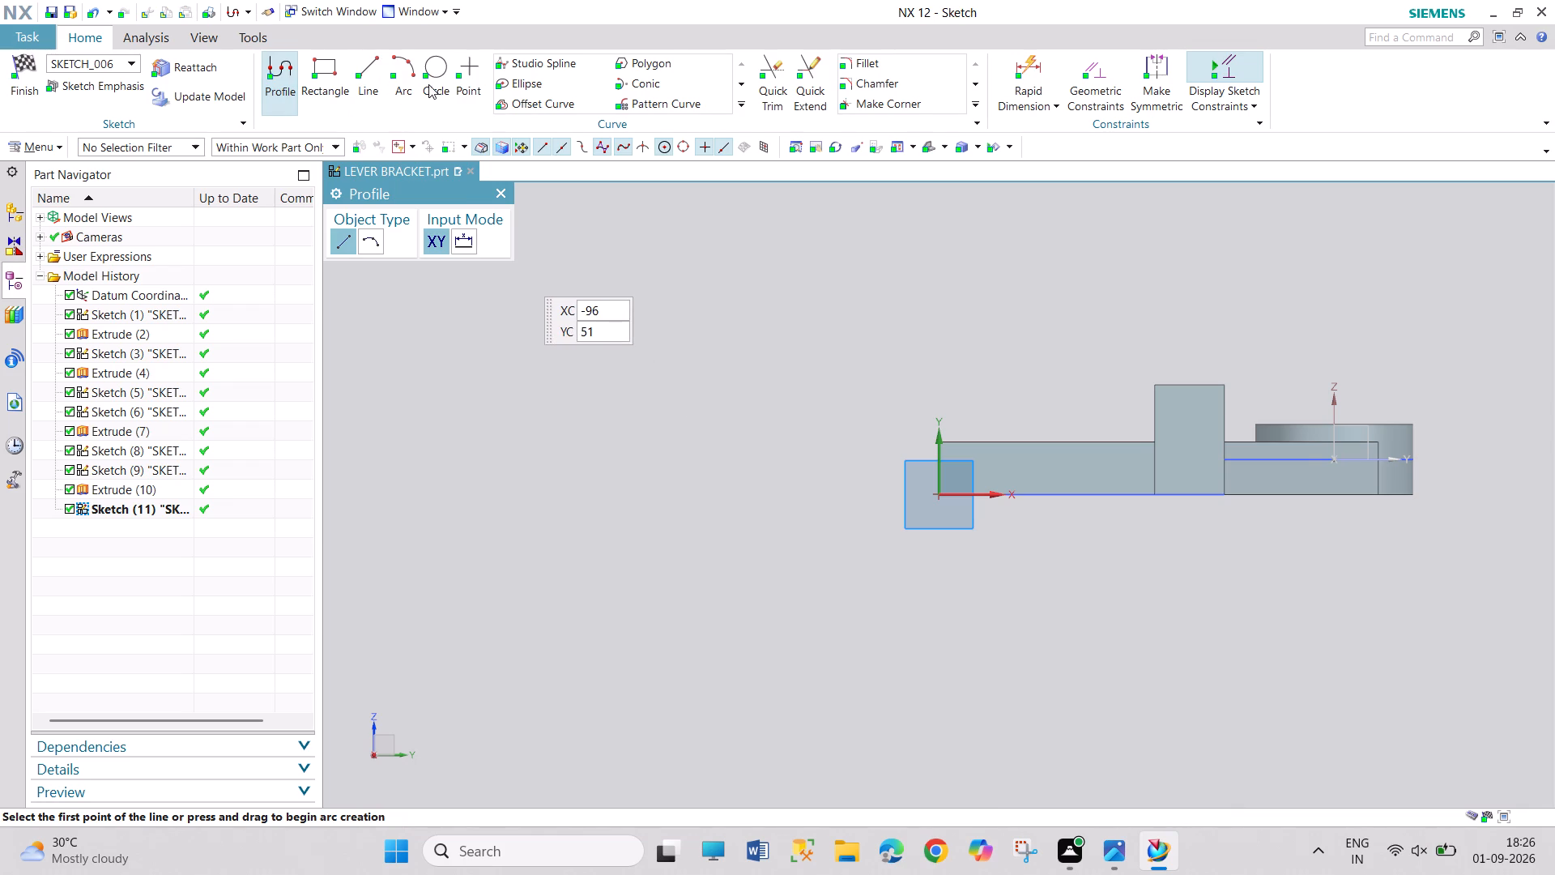
Draw concentric circles of 22 mm and 36 mm diameter, centred about 43 mm directly above the sketch origin.
{"action": "left_click", "coordinate": [428, 82]}
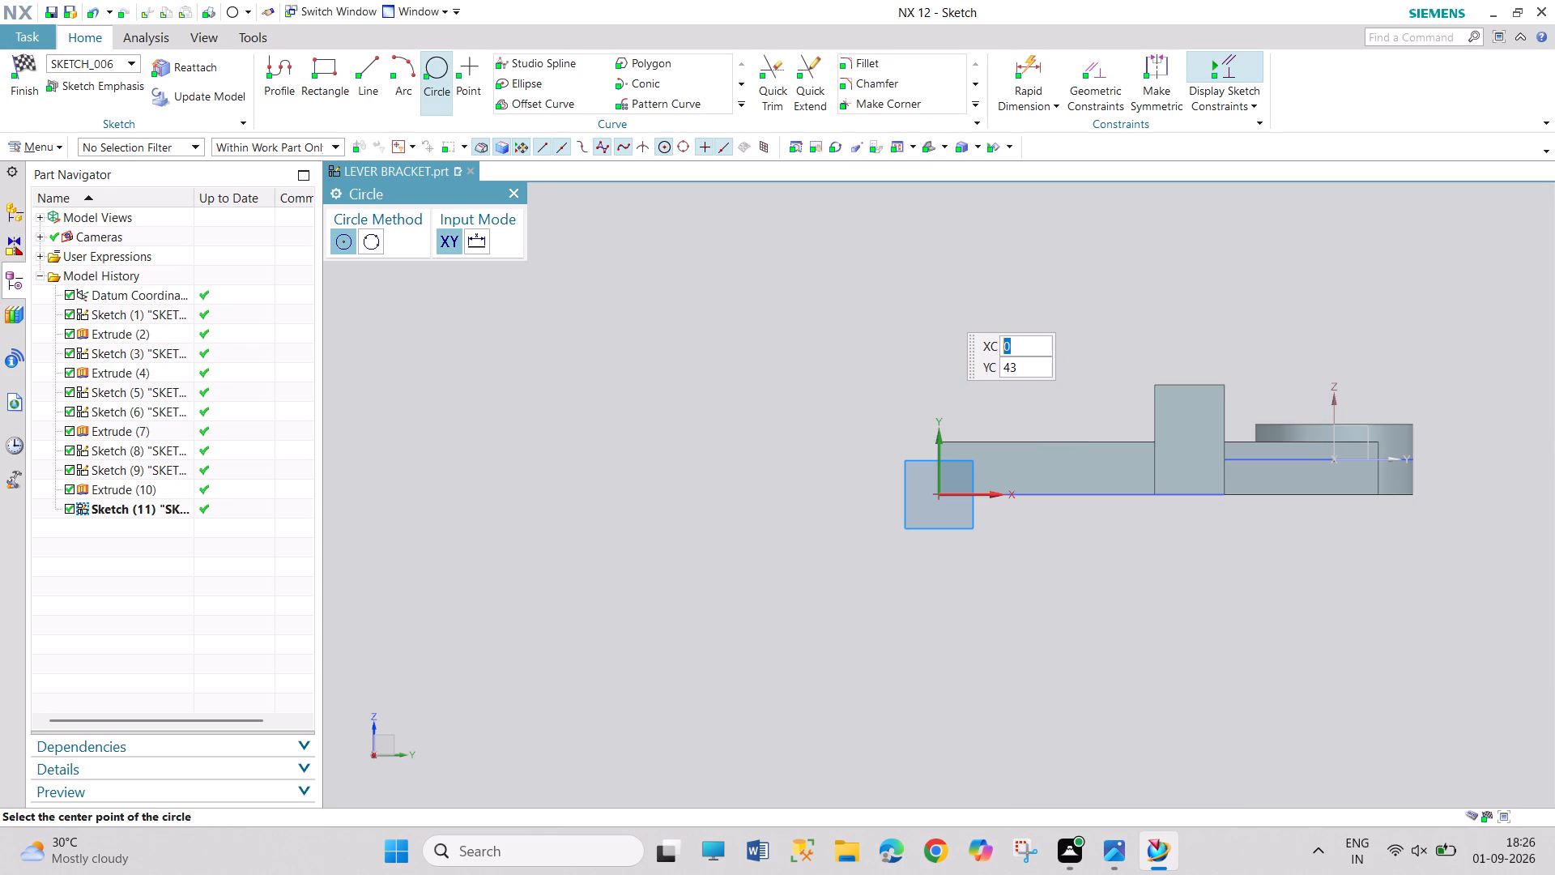
{"action": "left_click", "coordinate": [940, 305]}
{"action": "type", "text": "22"}
{"action": "key", "text": "Return"}
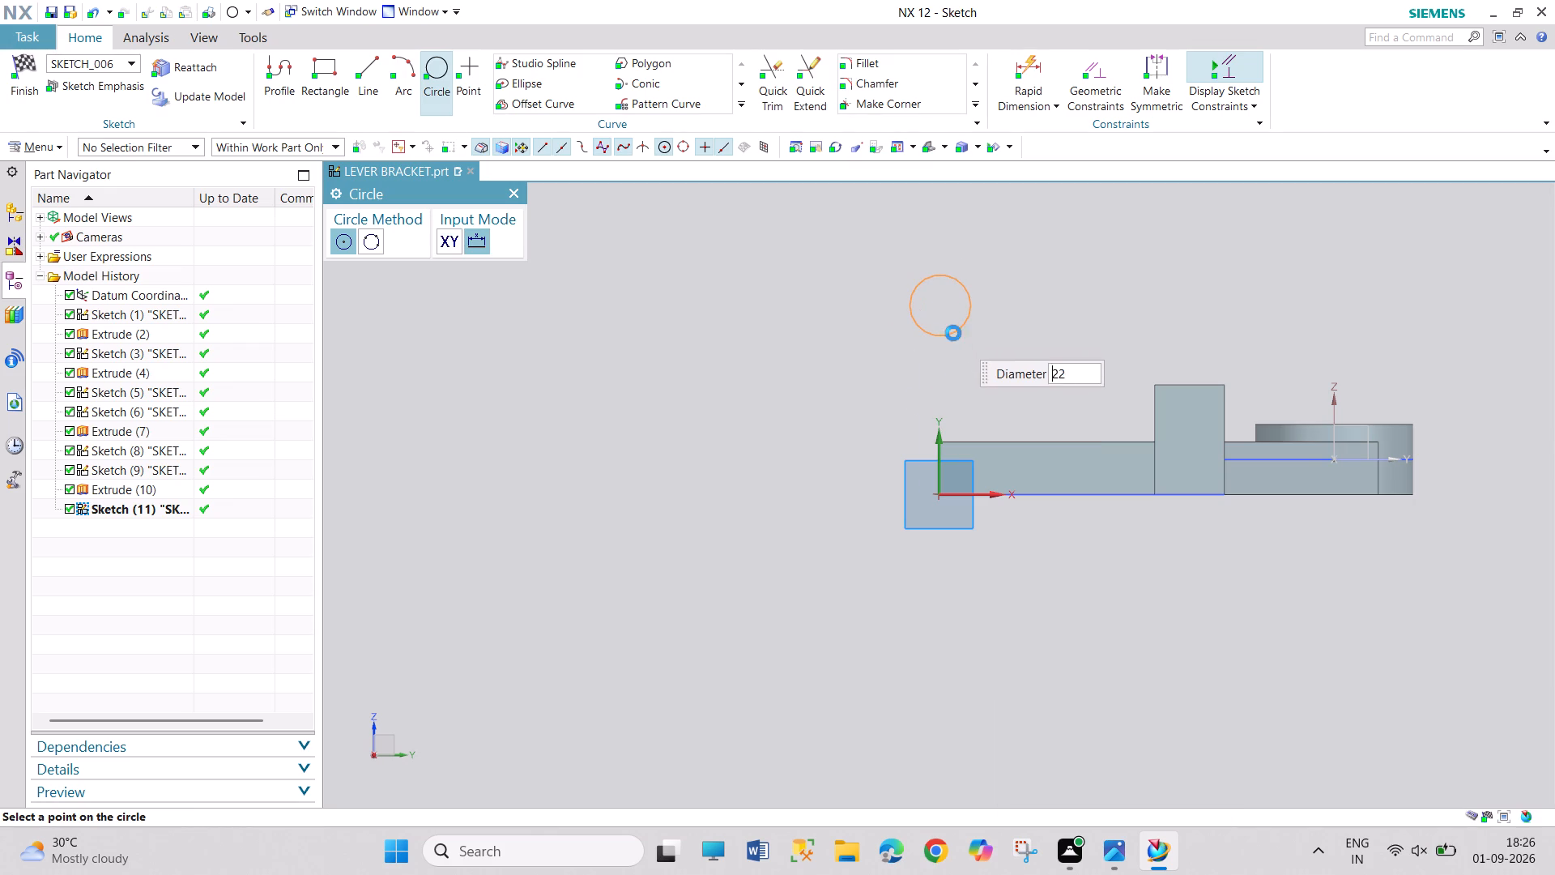
{"action": "type", "text": "36"}
{"action": "key", "text": "Return"}
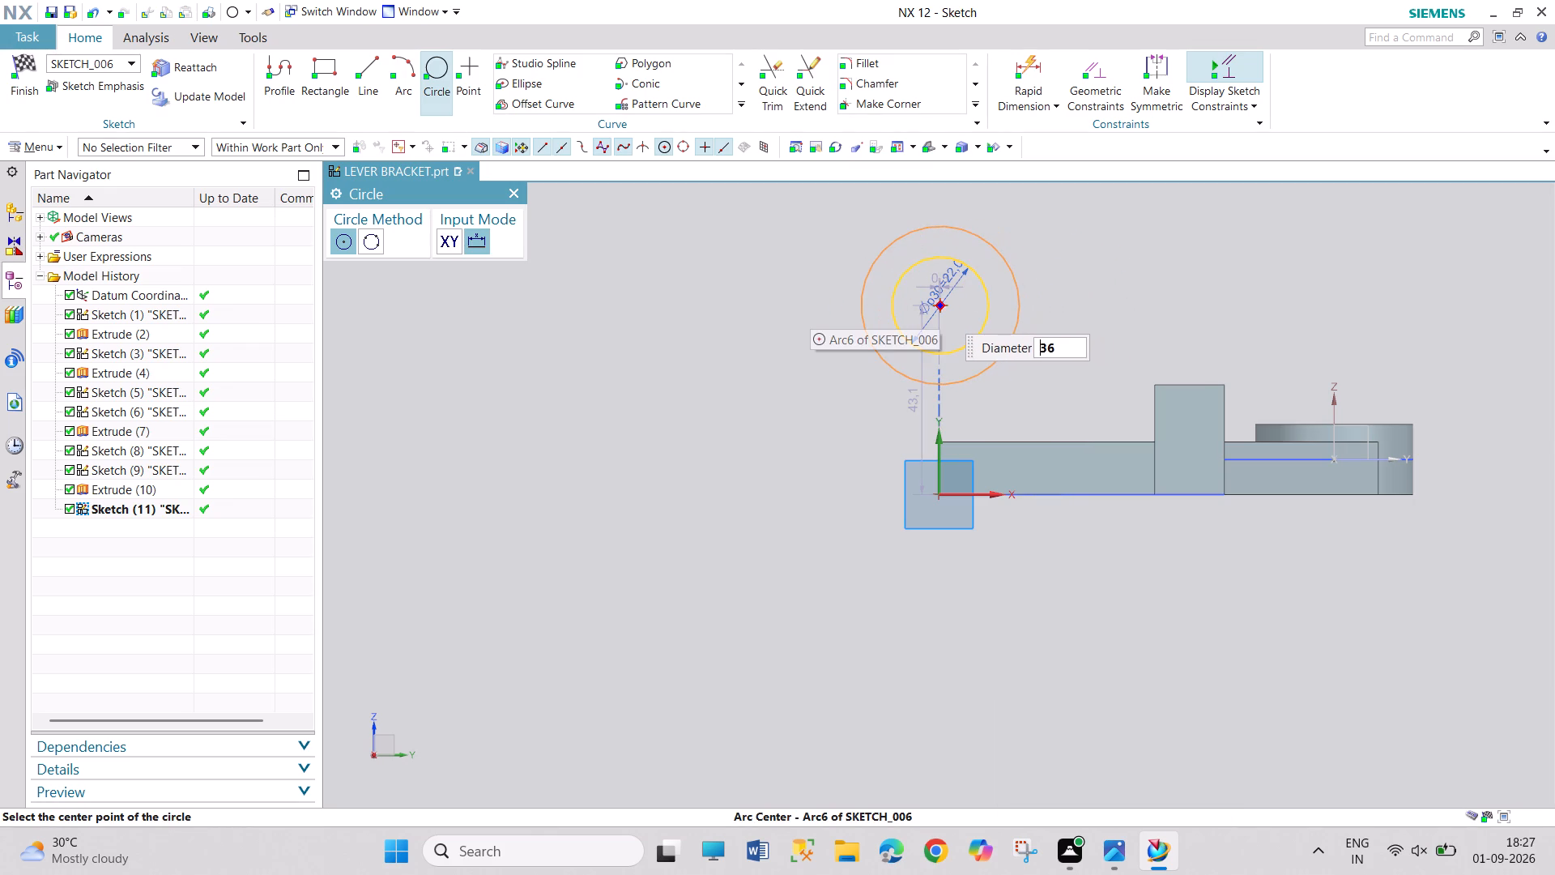
{"action": "left_click", "coordinate": [939, 305]}
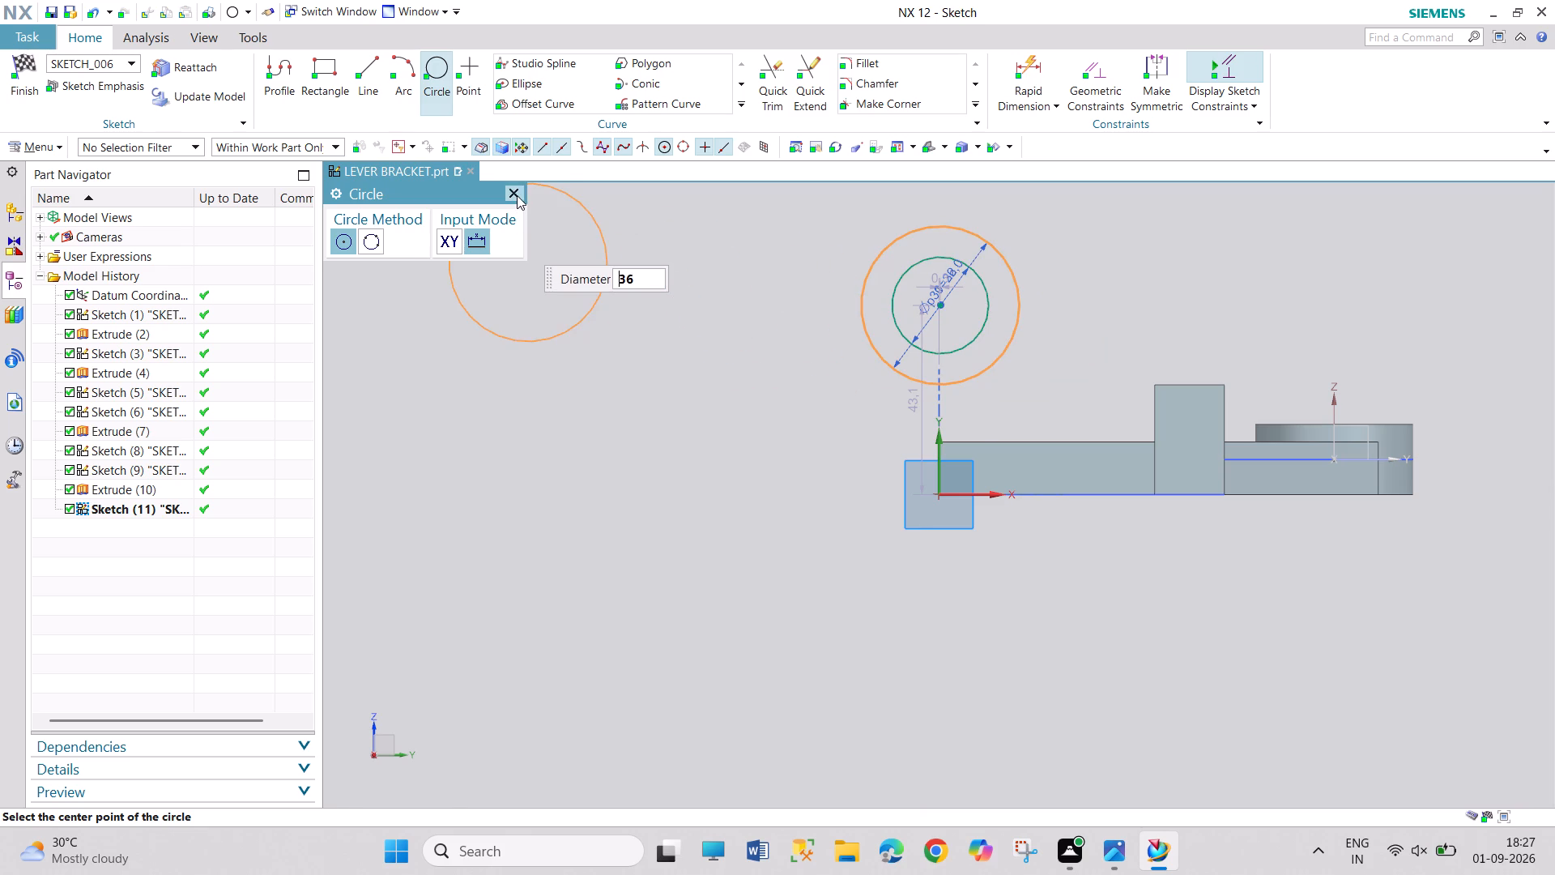
{"action": "left_click", "coordinate": [517, 193]}
Move the circles' centre height dimension clear of the geometry and set it to 36 mm.
{"action": "left_click_drag", "start_coordinate": [916, 406], "coordinate": [790, 390]}
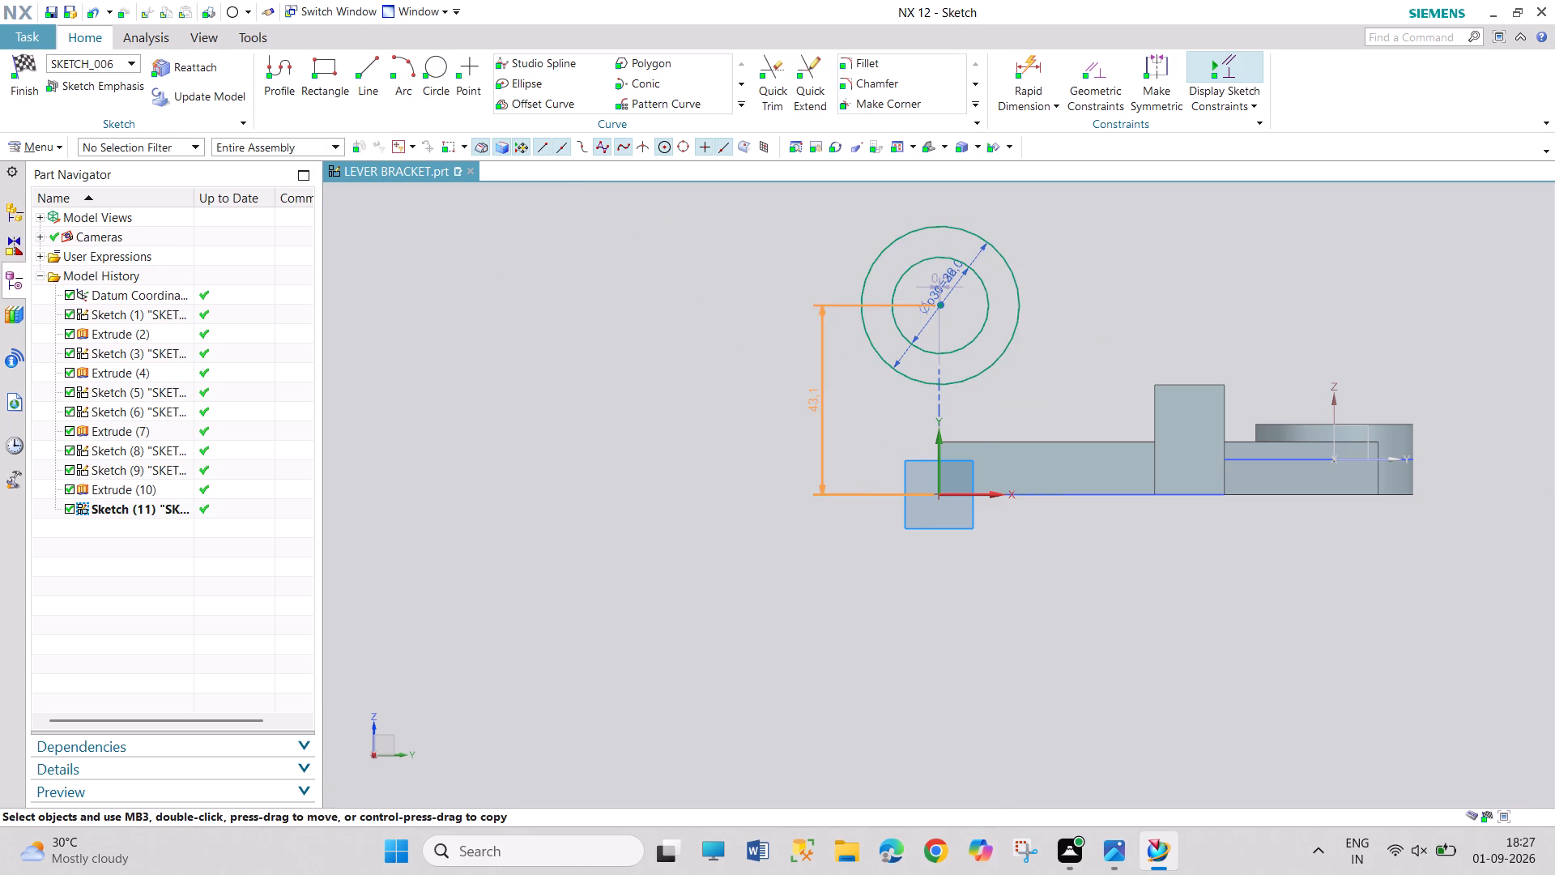
{"action": "left_click_drag", "start_coordinate": [790, 390], "coordinate": [735, 390]}
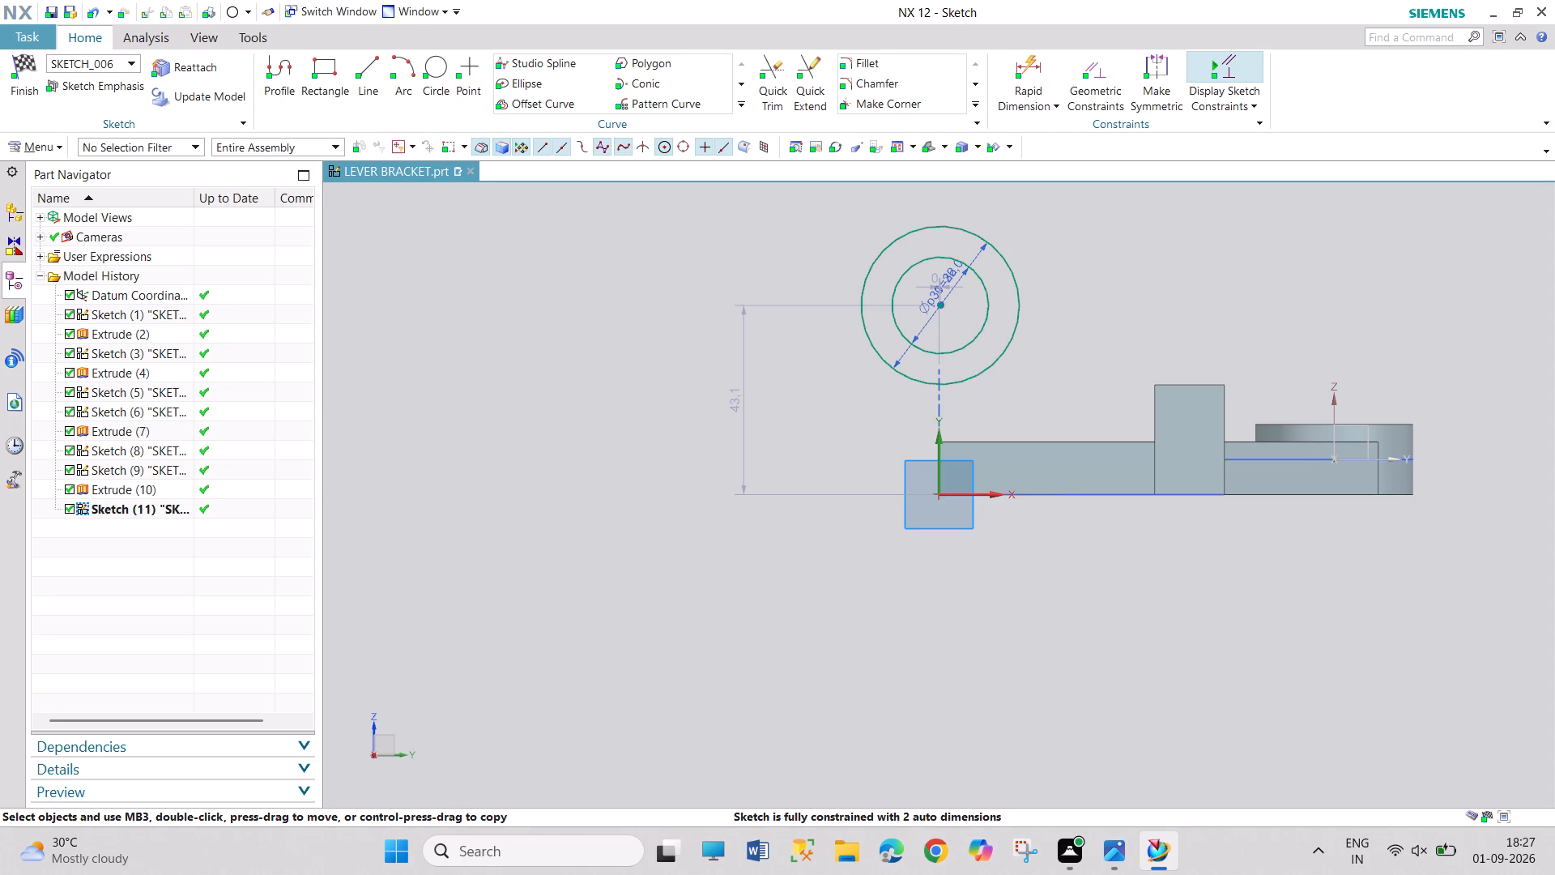
{"action": "double_click", "coordinate": [734, 408]}
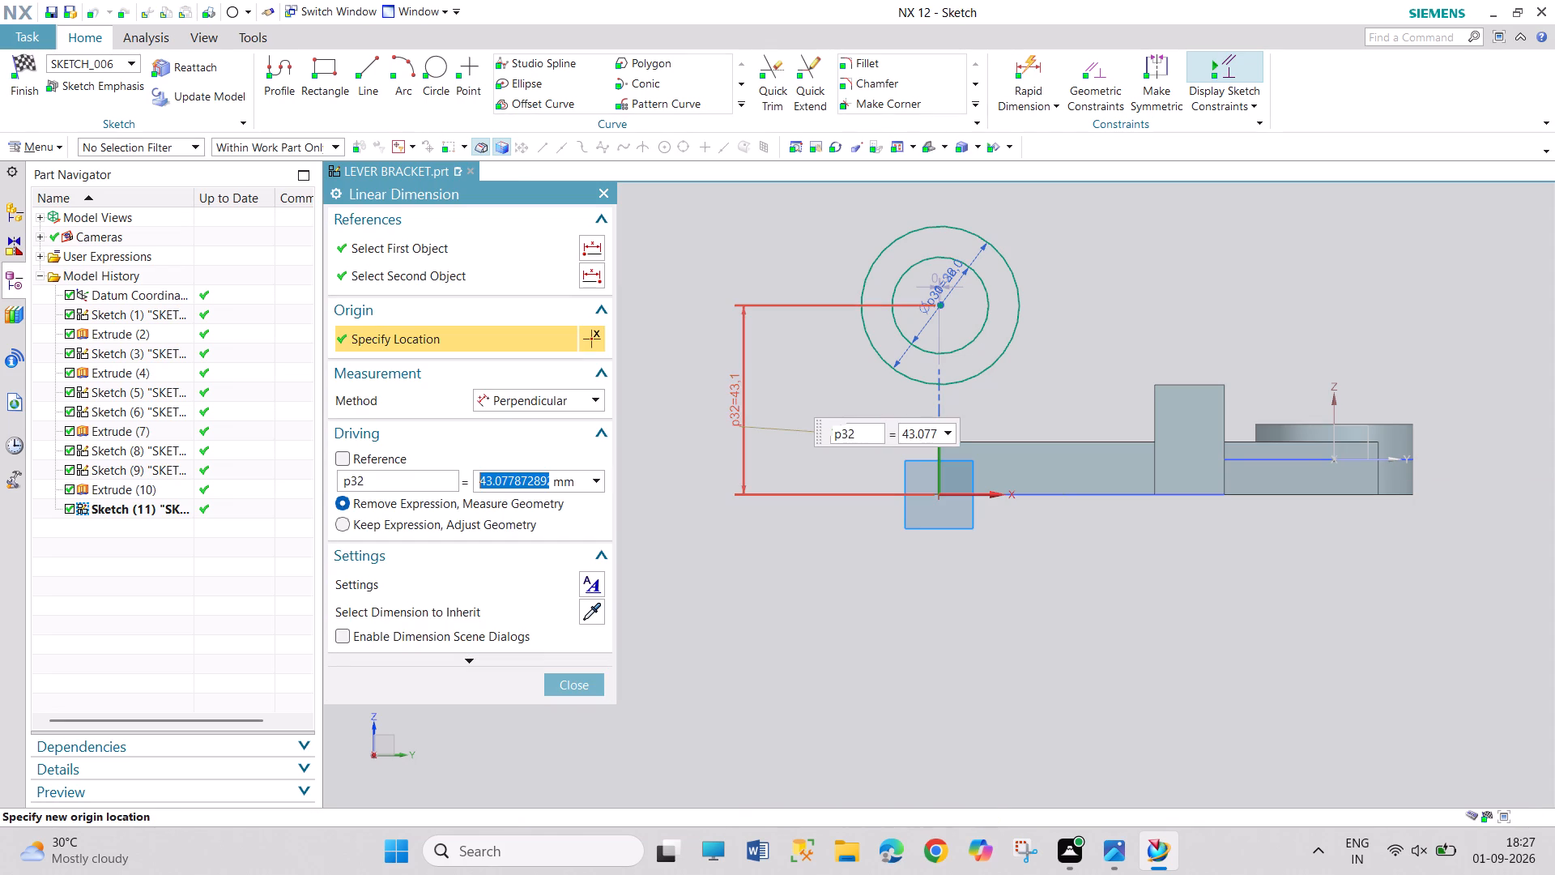
{"action": "type", "text": "36"}
{"action": "key", "text": "Return"}
{"action": "left_click", "coordinate": [565, 688]}
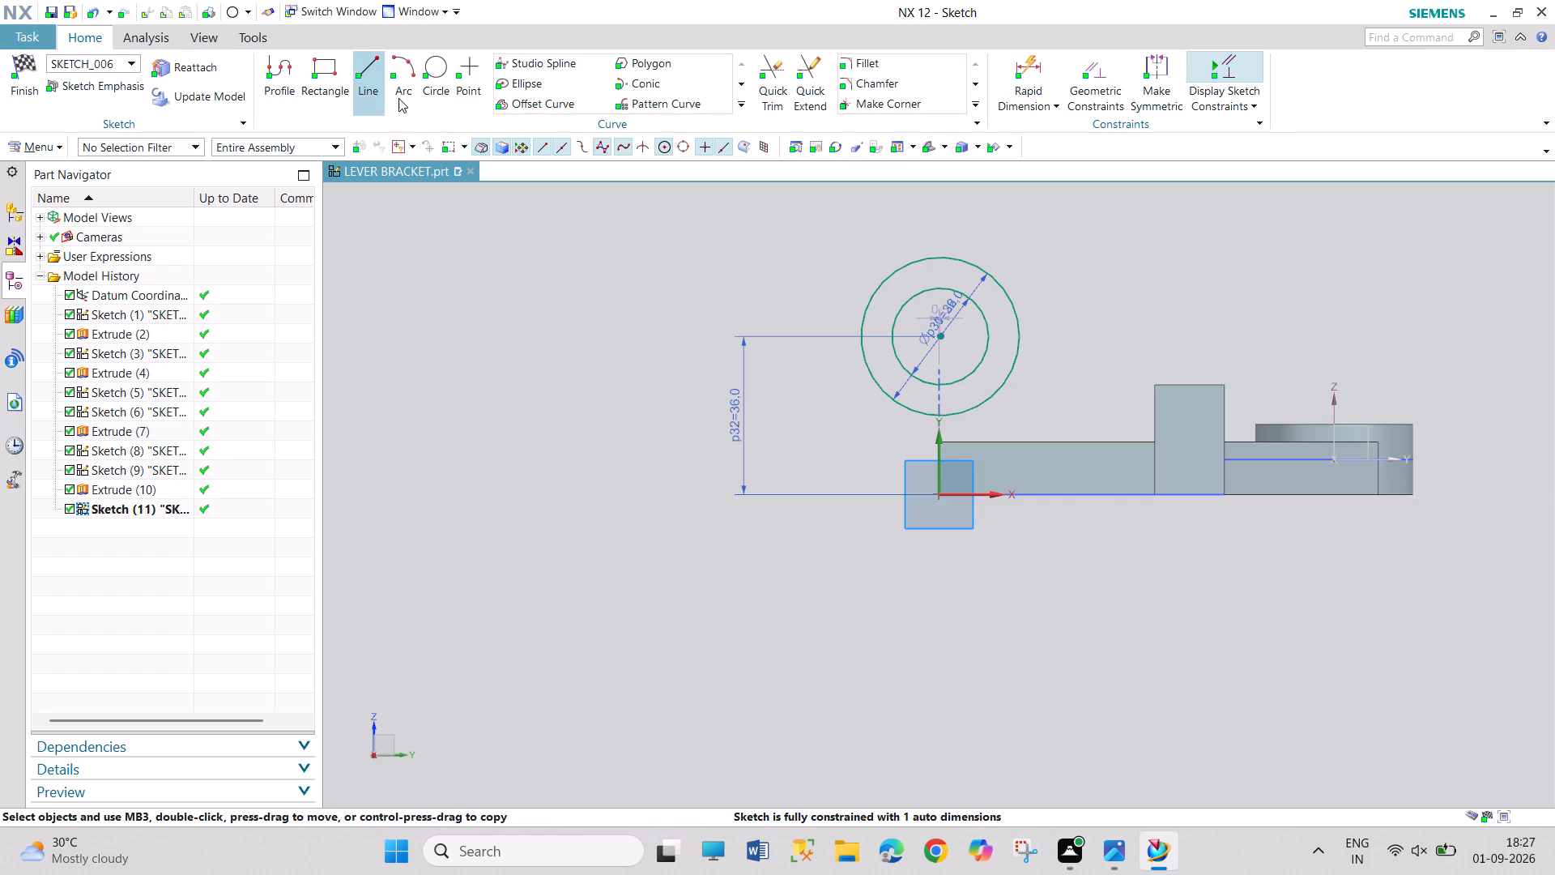
Draw a sloping line from the block's near top corner to the upper part of the 36 mm circle.
{"action": "left_click", "coordinate": [369, 82]}
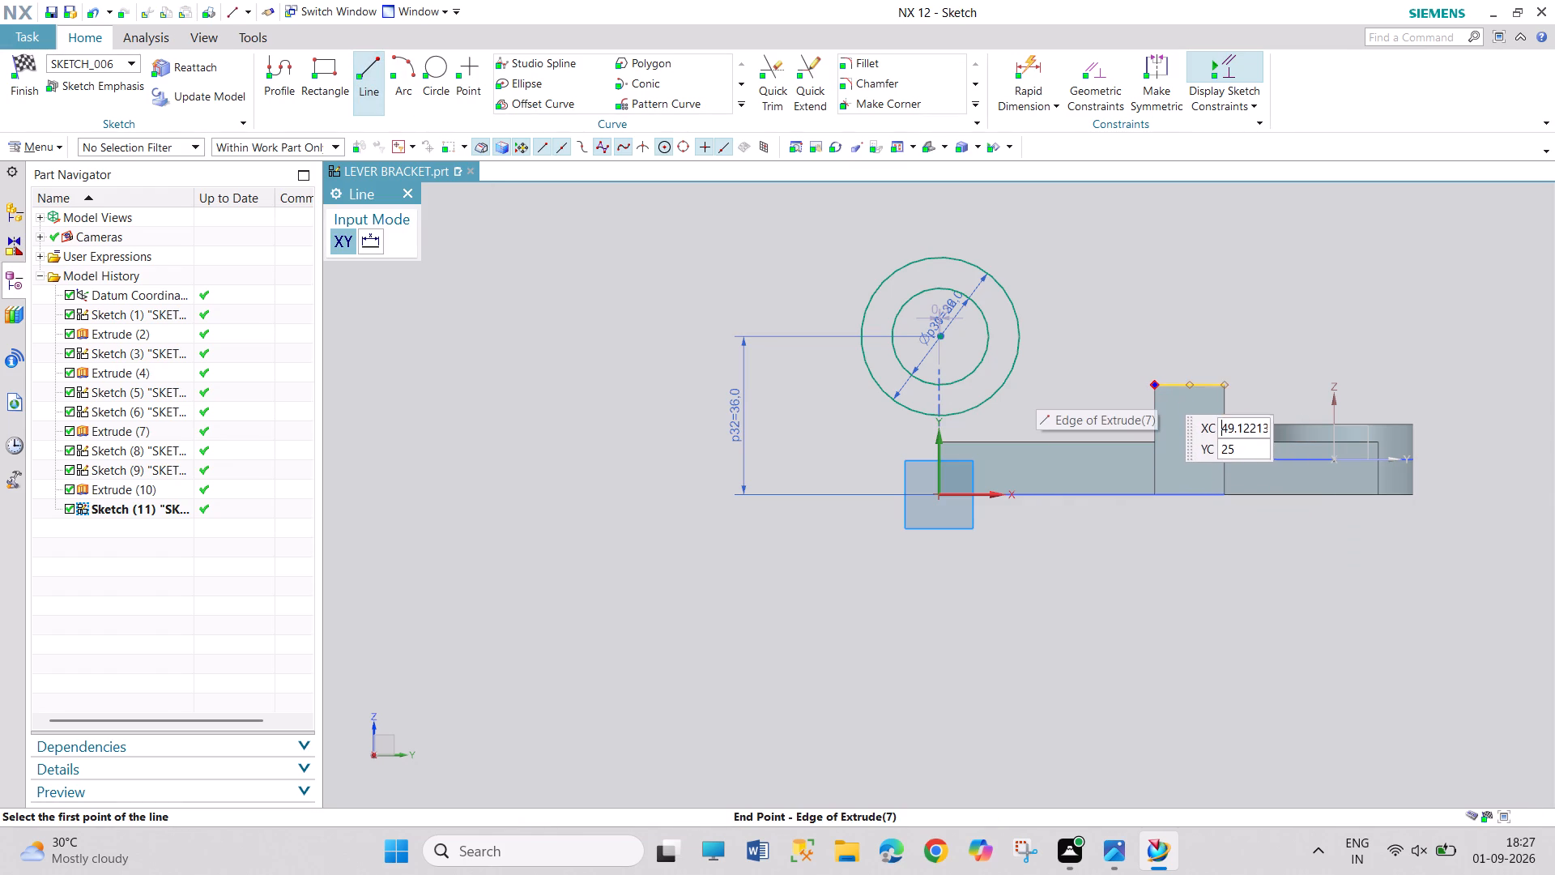
{"action": "left_click", "coordinate": [1158, 385]}
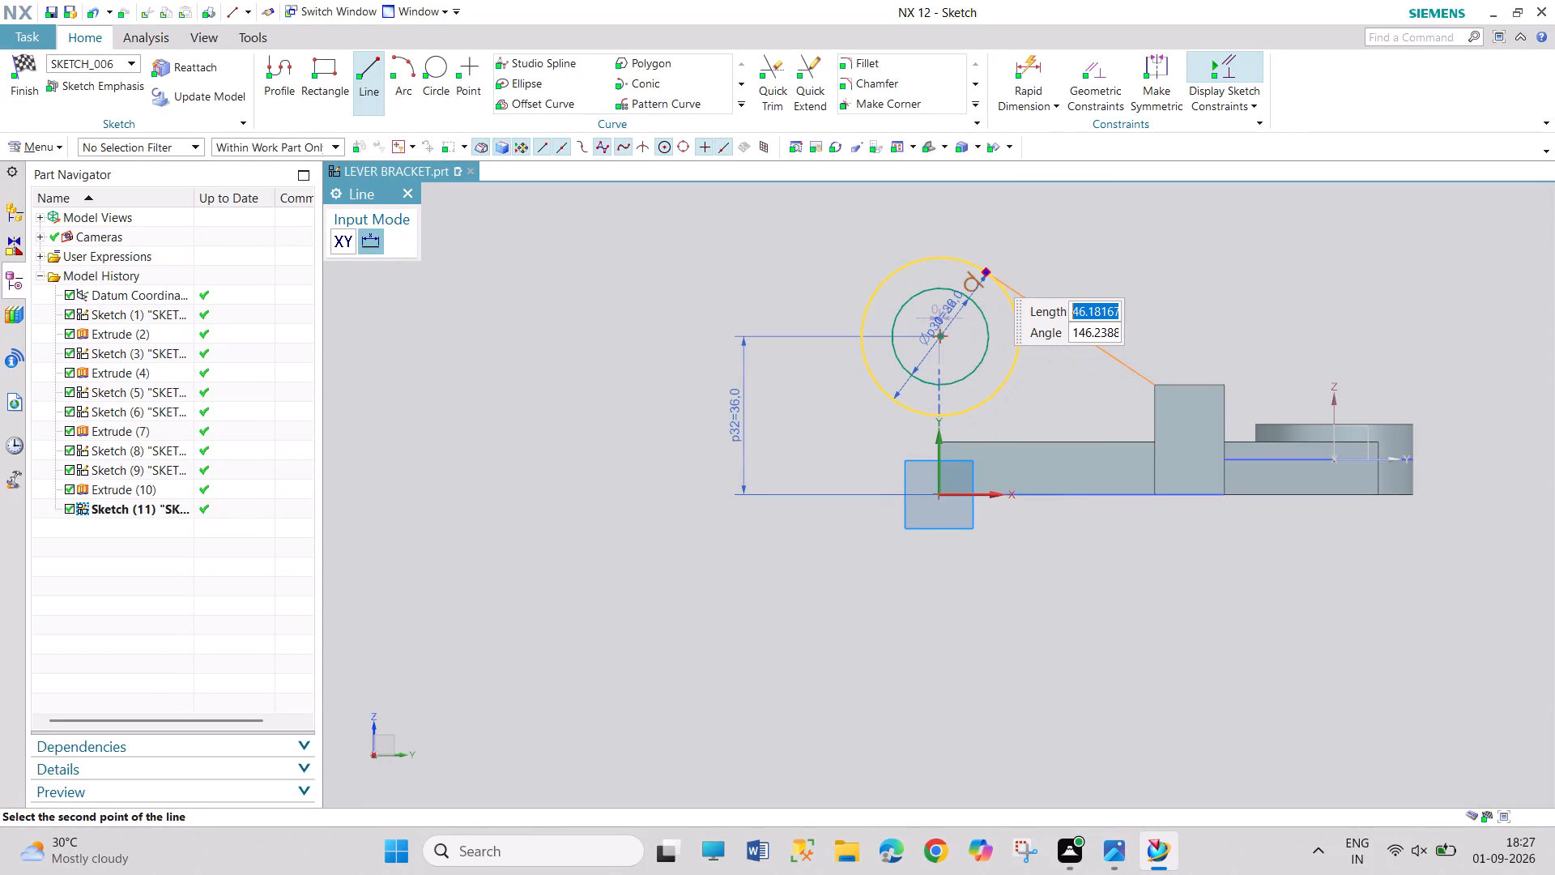
{"action": "left_click", "coordinate": [987, 271]}
{"action": "left_click", "coordinate": [1071, 284]}
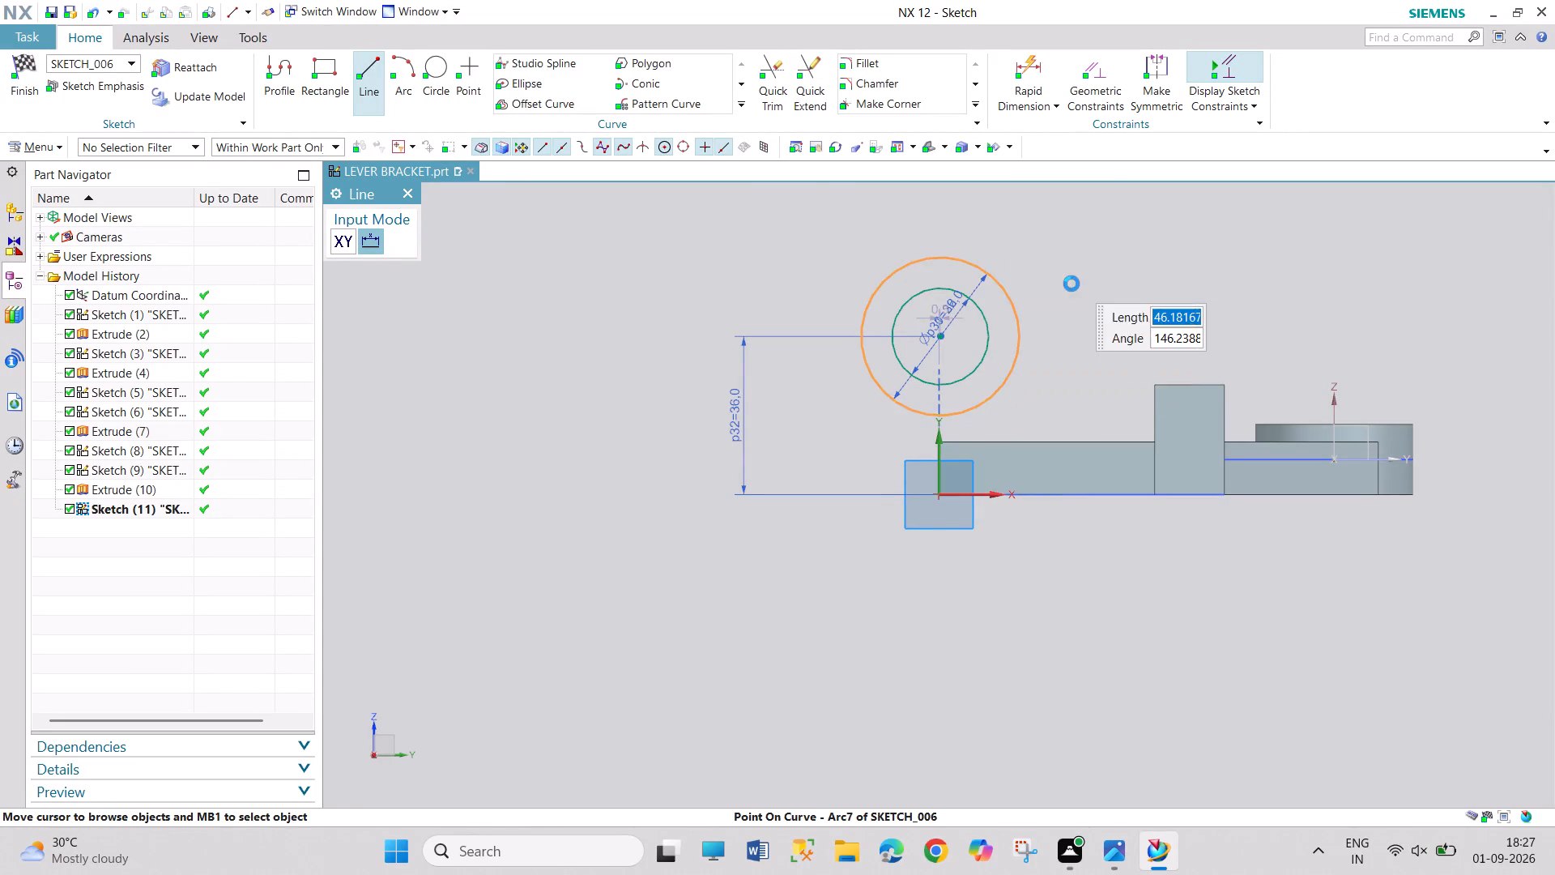
{"action": "left_click", "coordinate": [411, 193]}
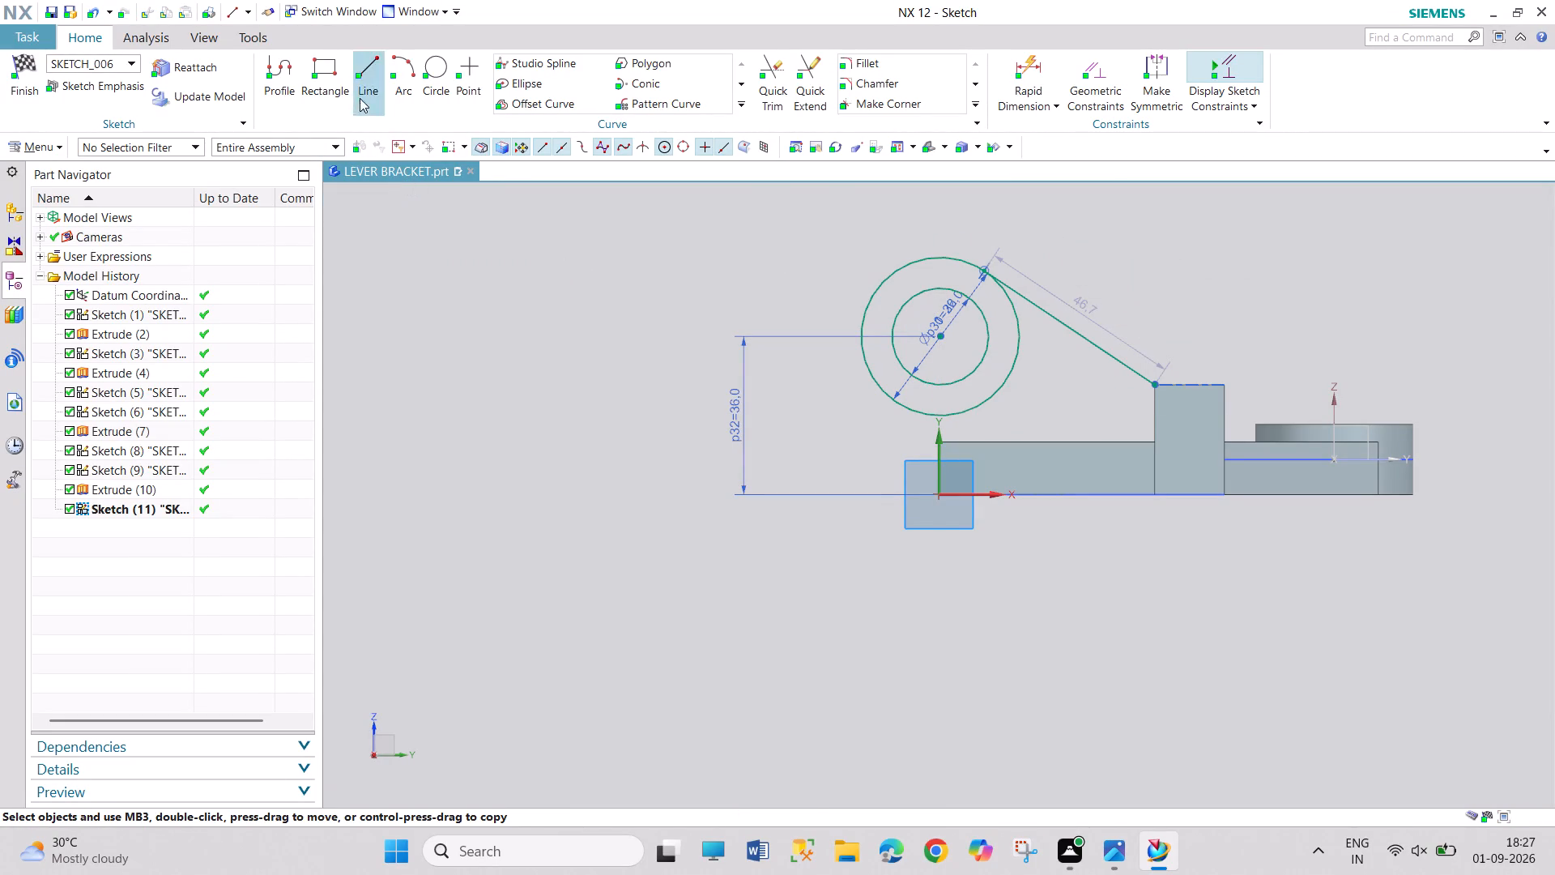
Draw a vertical line from the sloping line's lower end down the block's edge to about the plate's top.
{"action": "left_click", "coordinate": [377, 89]}
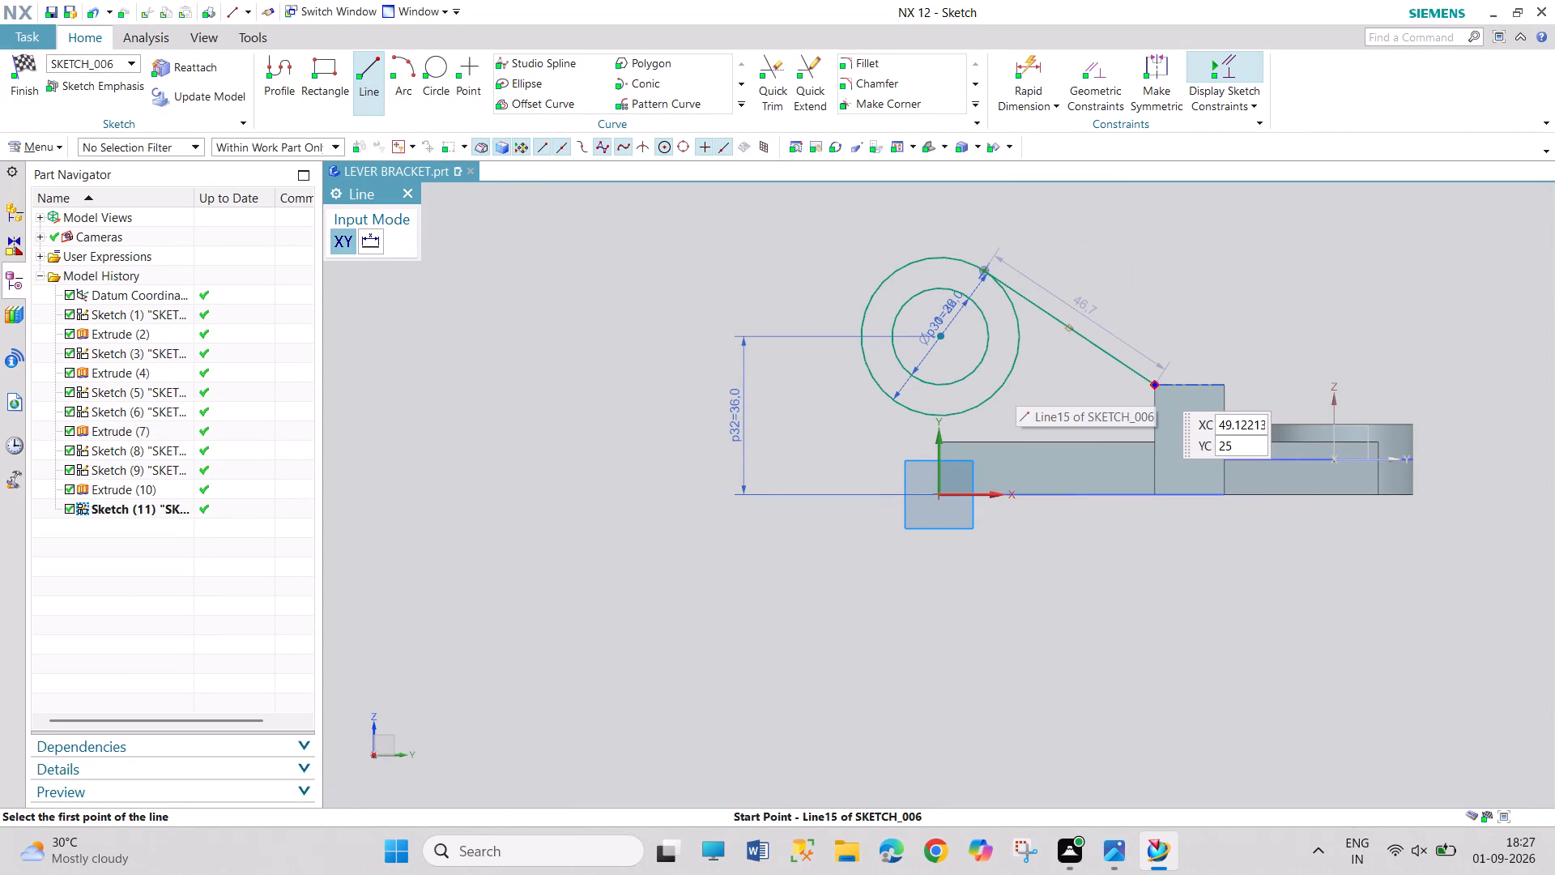
{"action": "left_click", "coordinate": [1153, 384]}
{"action": "left_click", "coordinate": [1154, 436]}
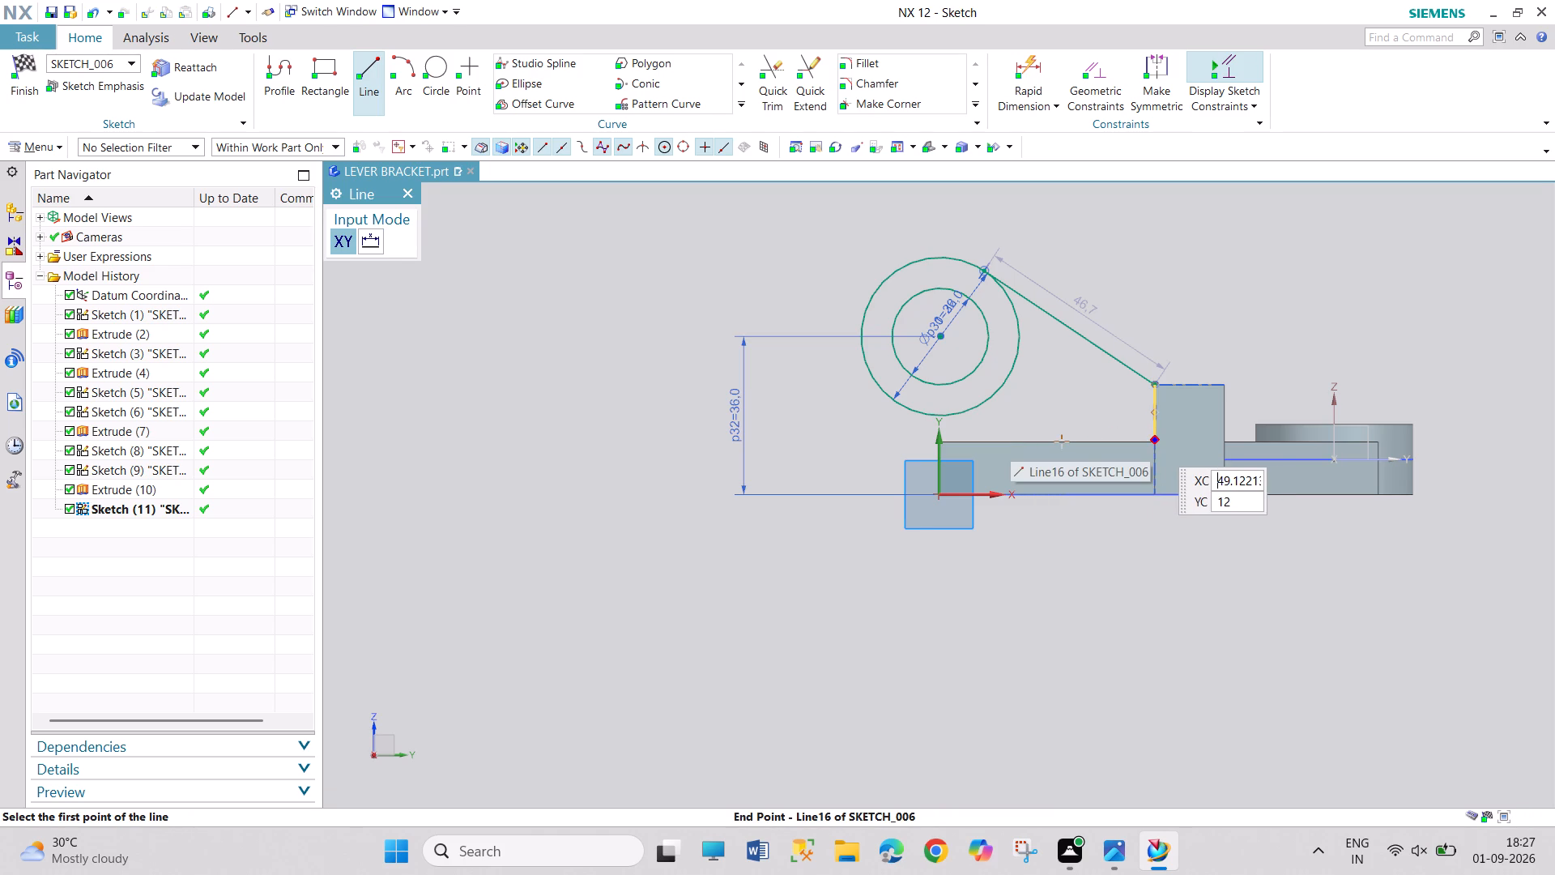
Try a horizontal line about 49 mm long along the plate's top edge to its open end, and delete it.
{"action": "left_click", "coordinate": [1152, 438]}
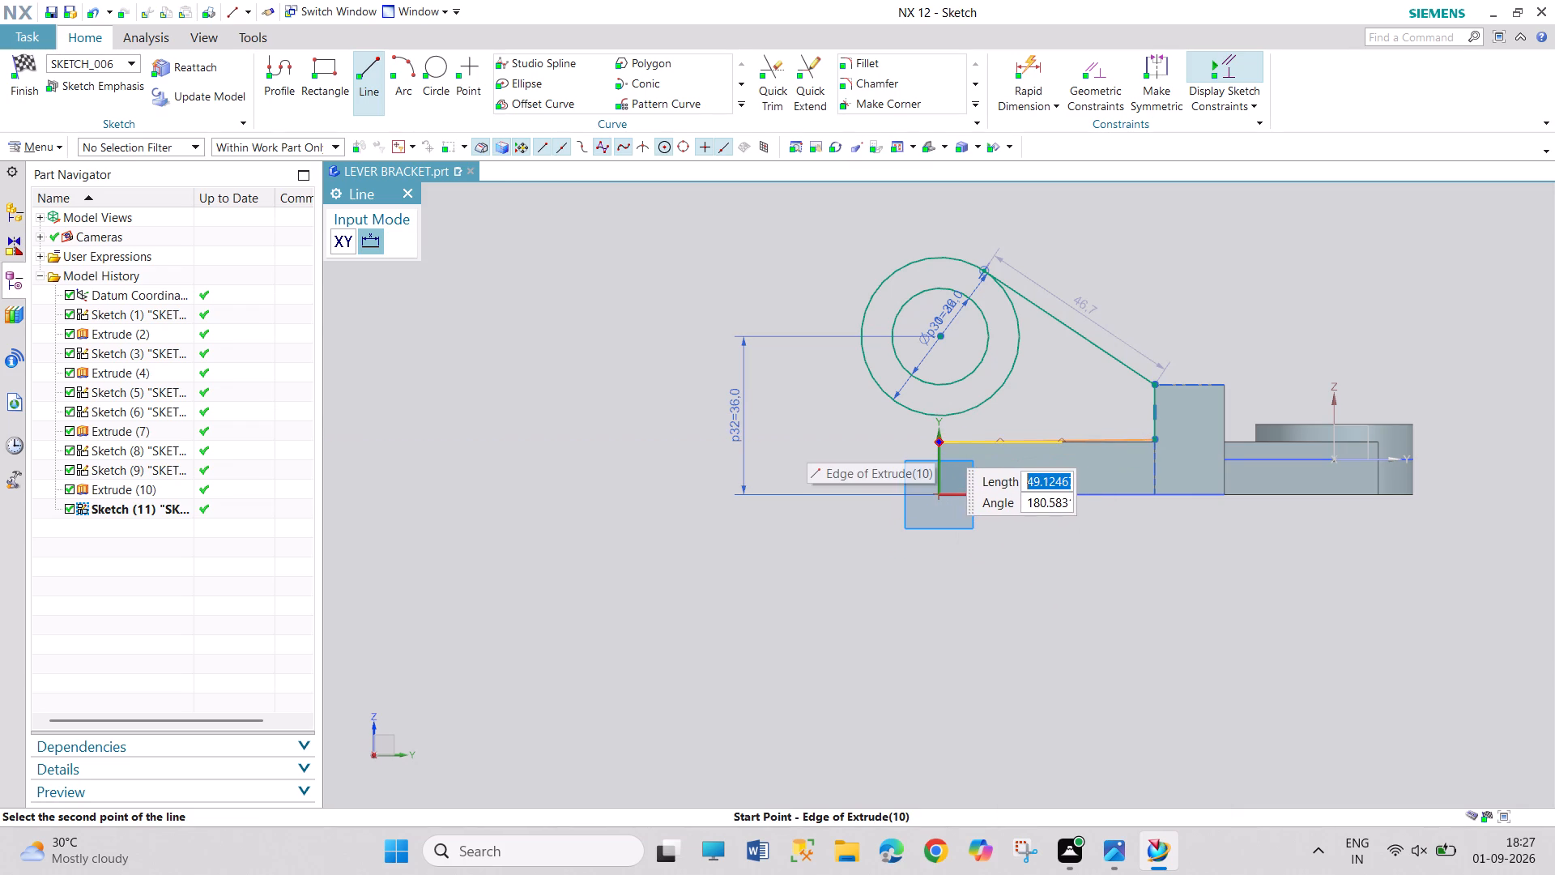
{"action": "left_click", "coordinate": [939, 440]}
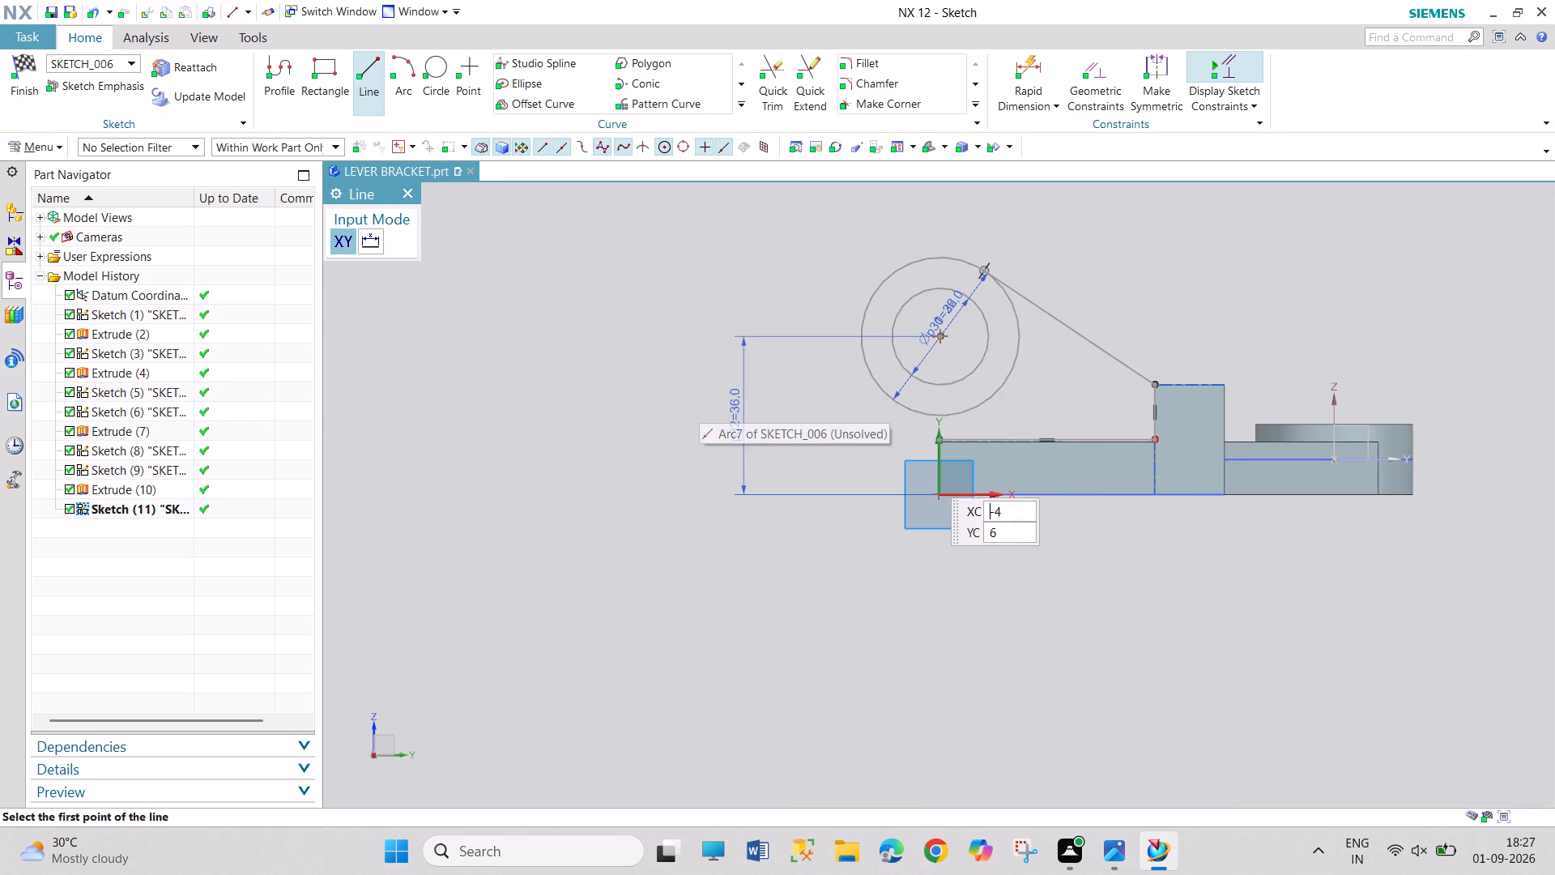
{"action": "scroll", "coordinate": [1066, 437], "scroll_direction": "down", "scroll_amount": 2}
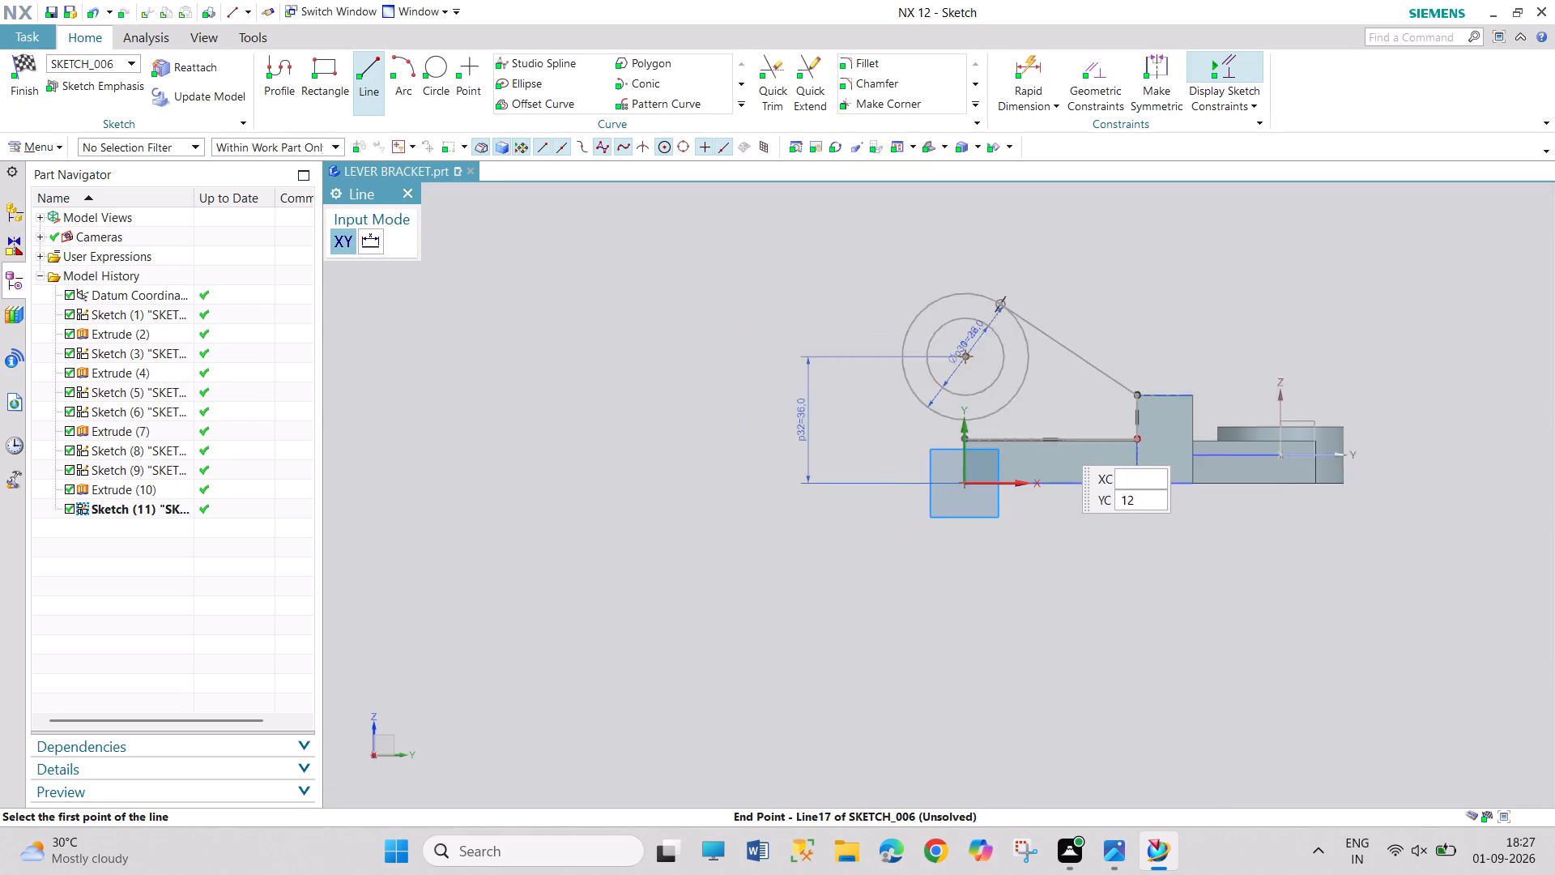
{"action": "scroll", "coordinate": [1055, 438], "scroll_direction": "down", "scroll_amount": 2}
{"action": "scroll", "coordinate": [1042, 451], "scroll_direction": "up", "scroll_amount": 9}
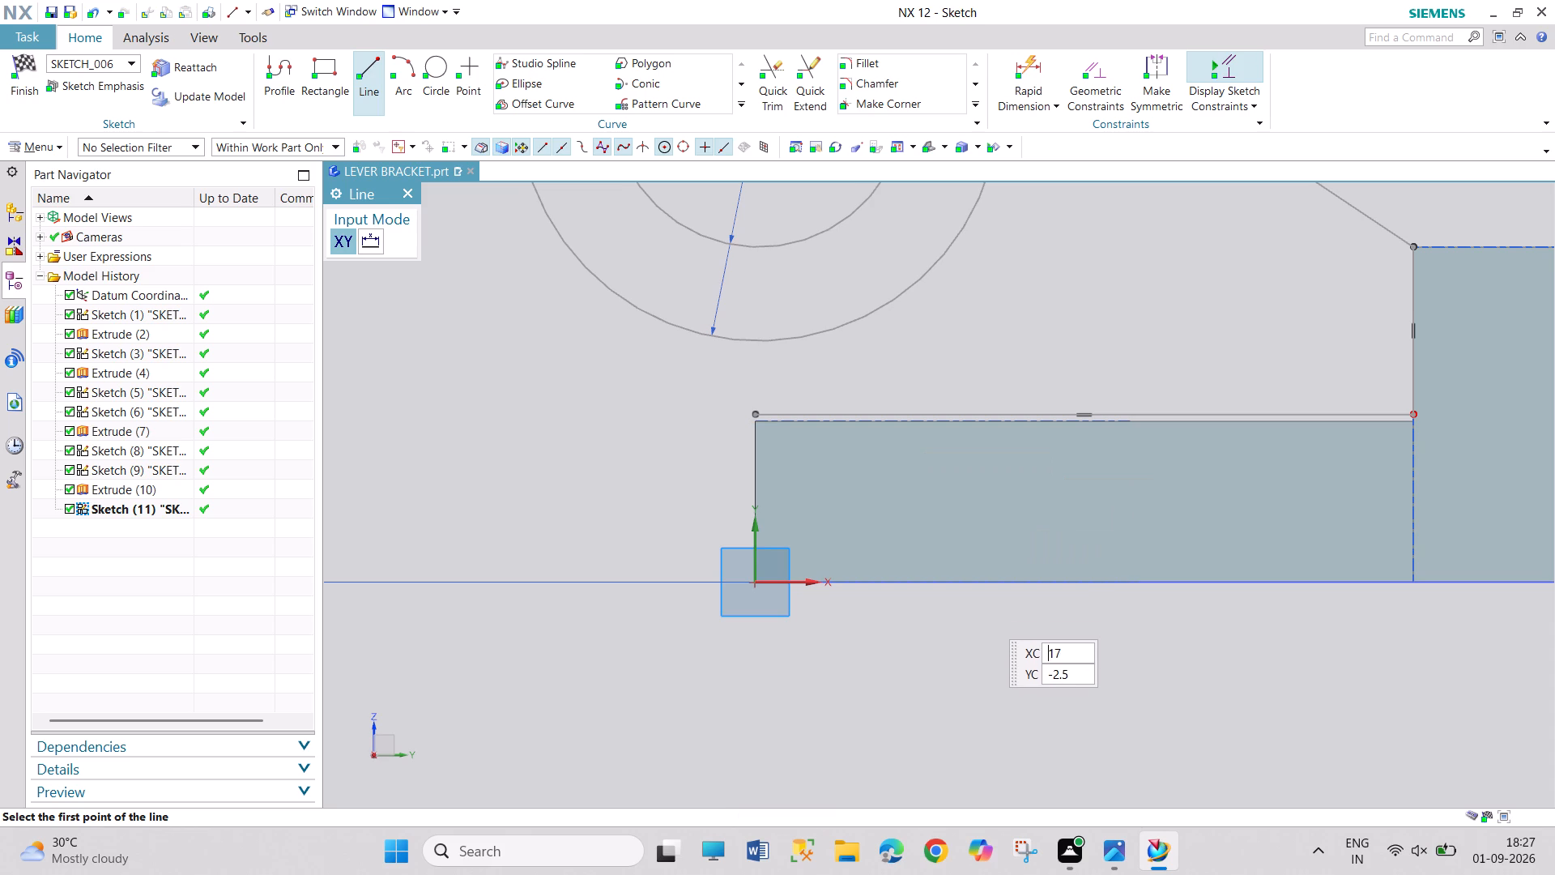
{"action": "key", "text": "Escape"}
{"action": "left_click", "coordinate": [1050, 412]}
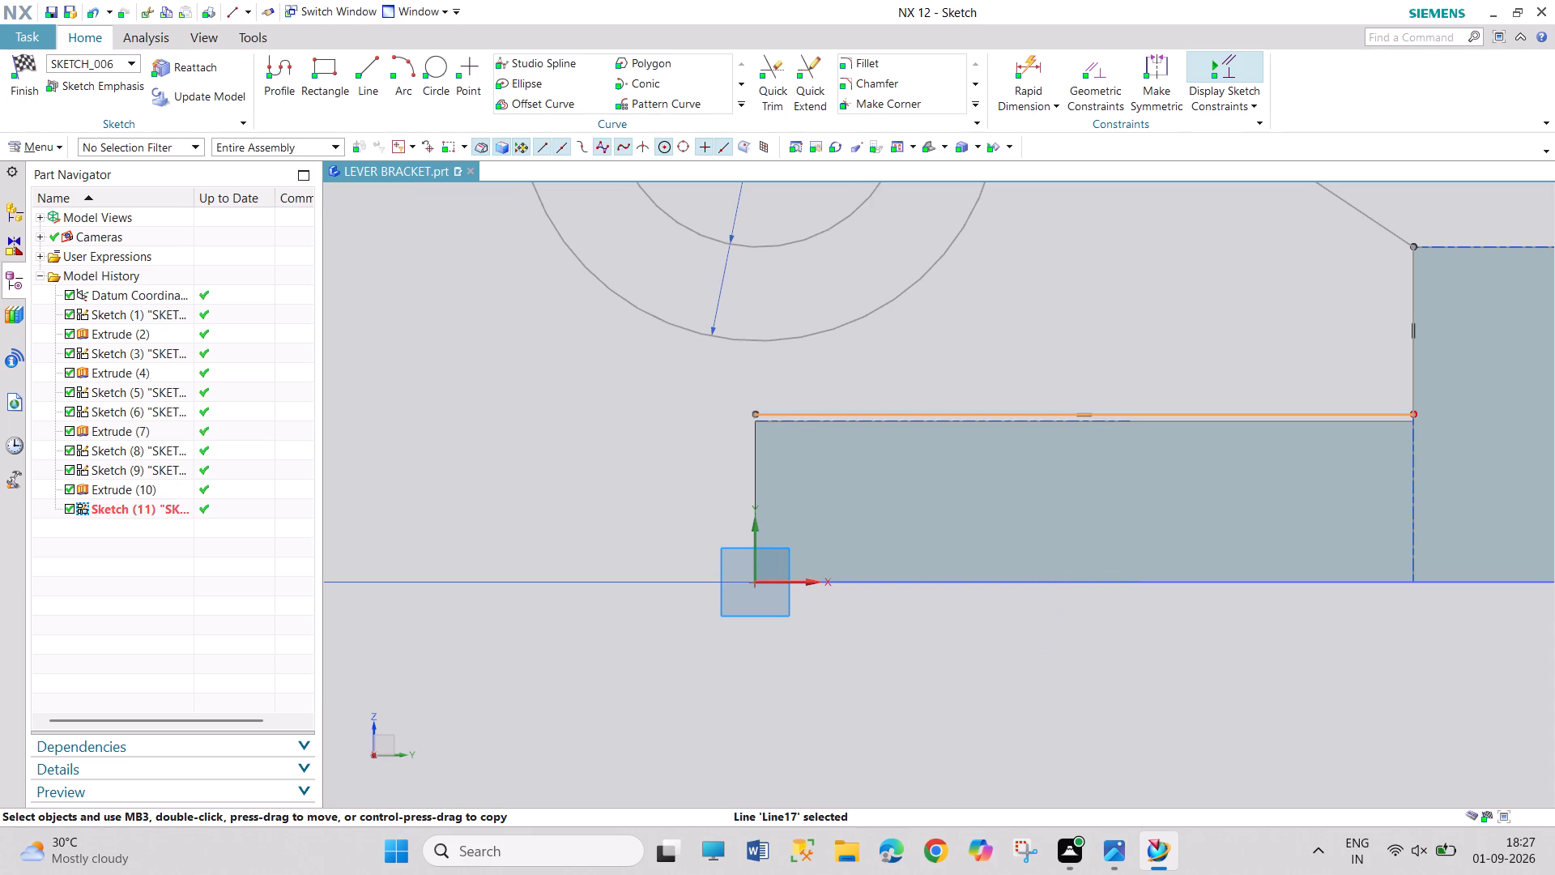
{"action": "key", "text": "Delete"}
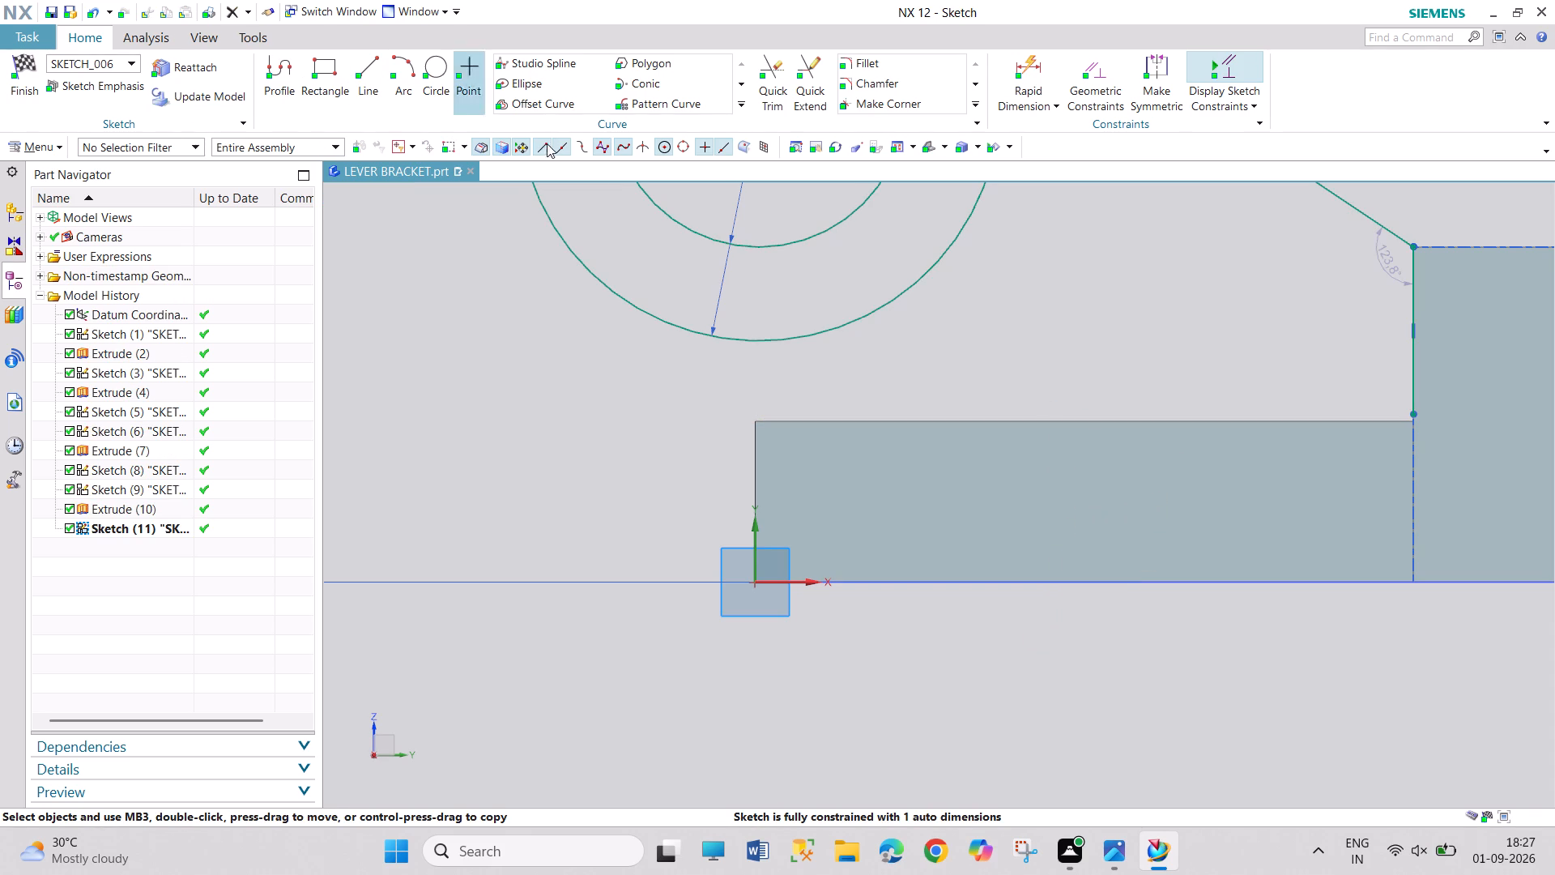
Project the fork plate's long outer top edge into the lug sketch with Project Curve.
{"action": "left_click", "coordinate": [739, 109]}
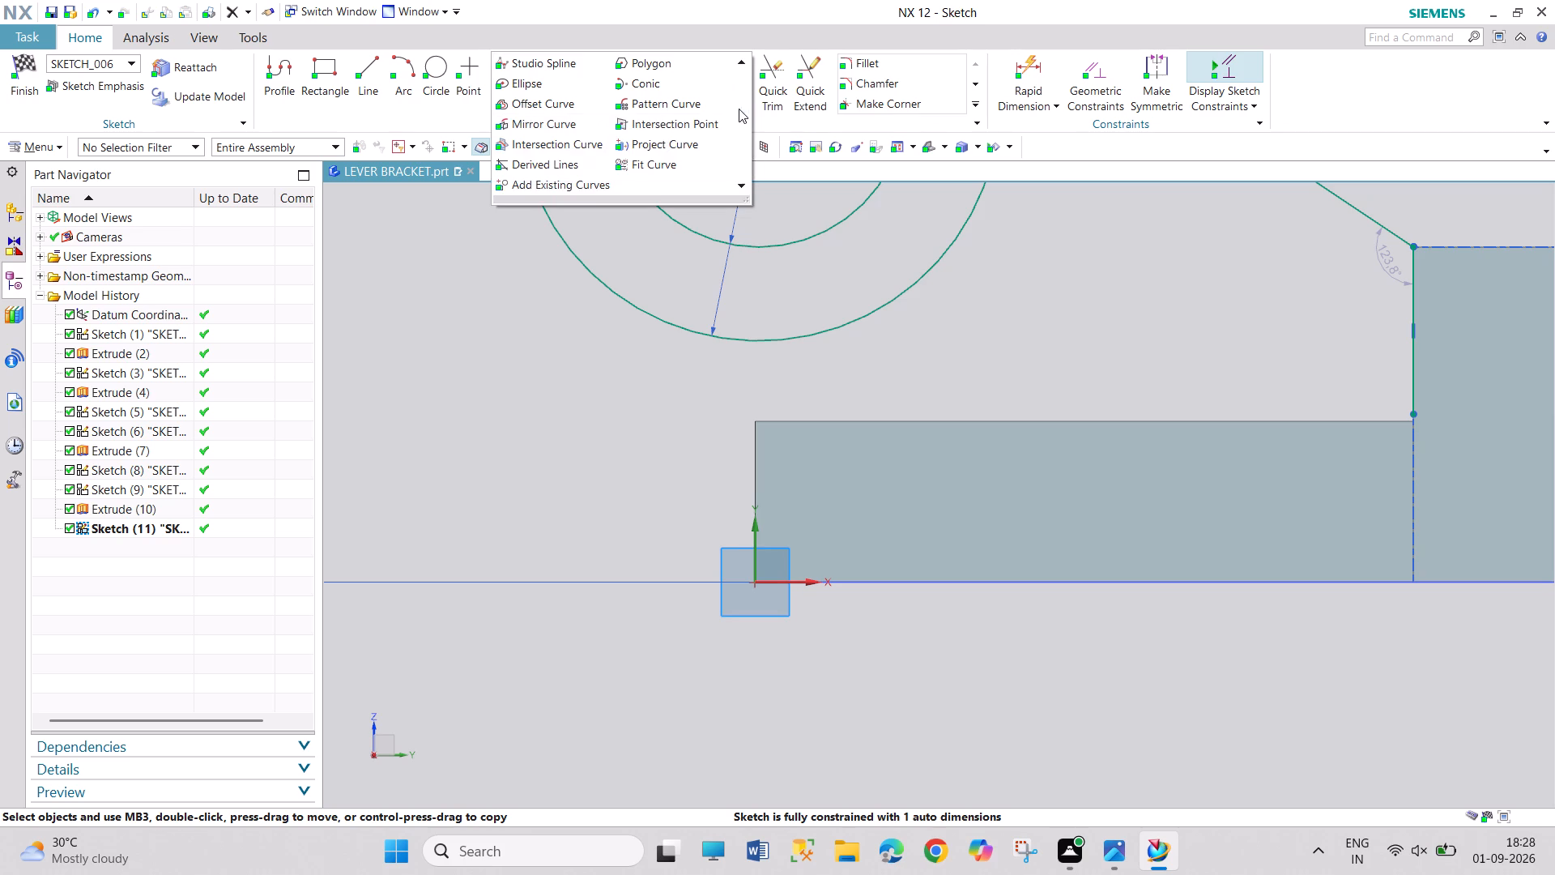
{"action": "left_click", "coordinate": [644, 148]}
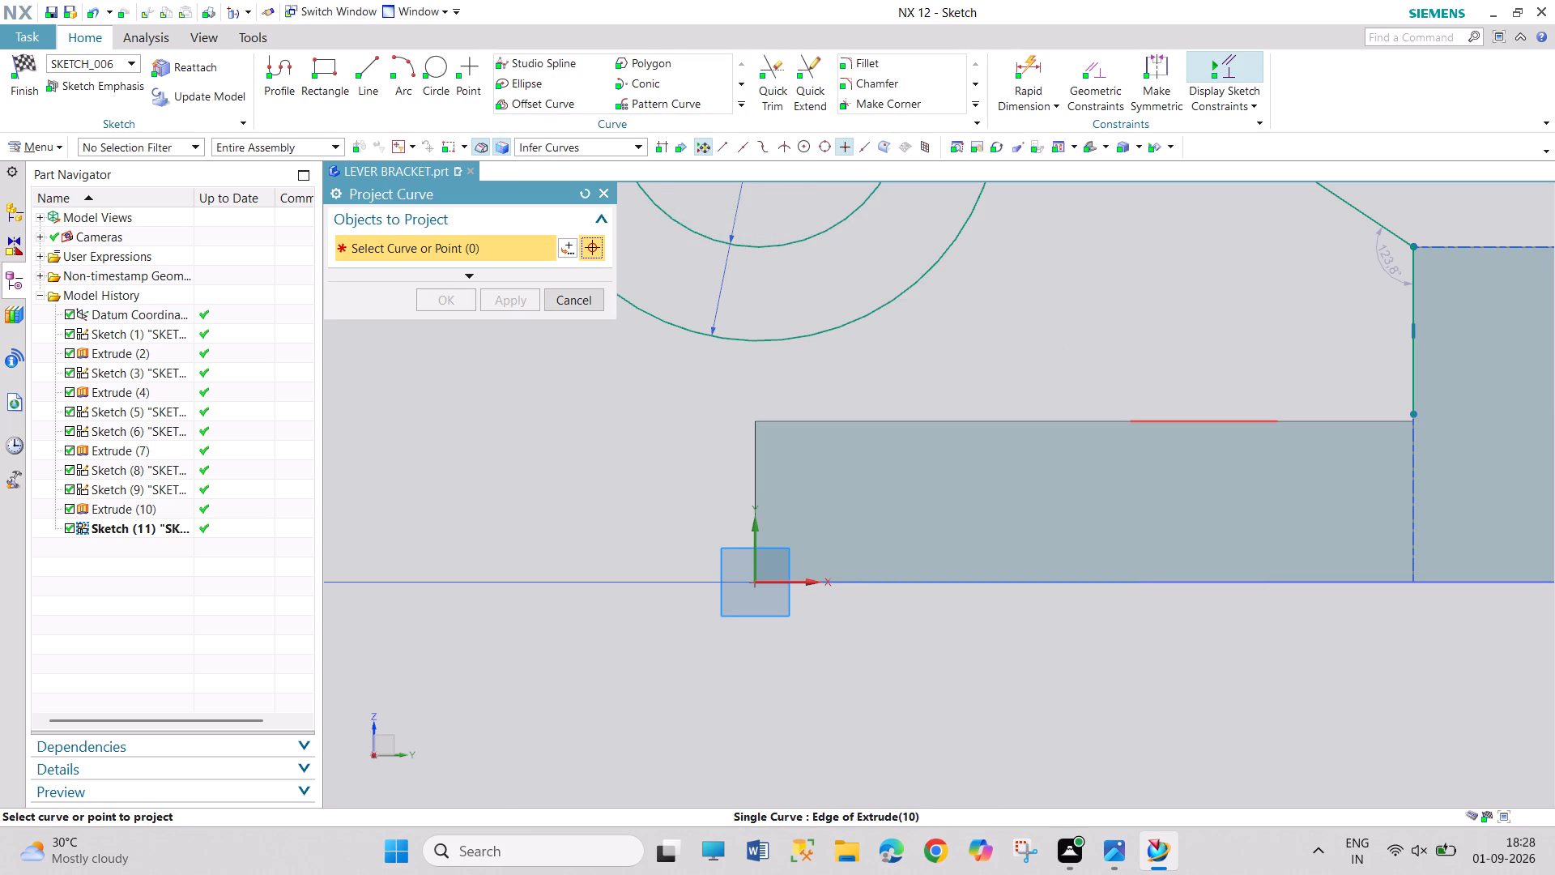
{"action": "middle_click_drag", "start_coordinate": [1109, 386], "coordinate": [1114, 398]}
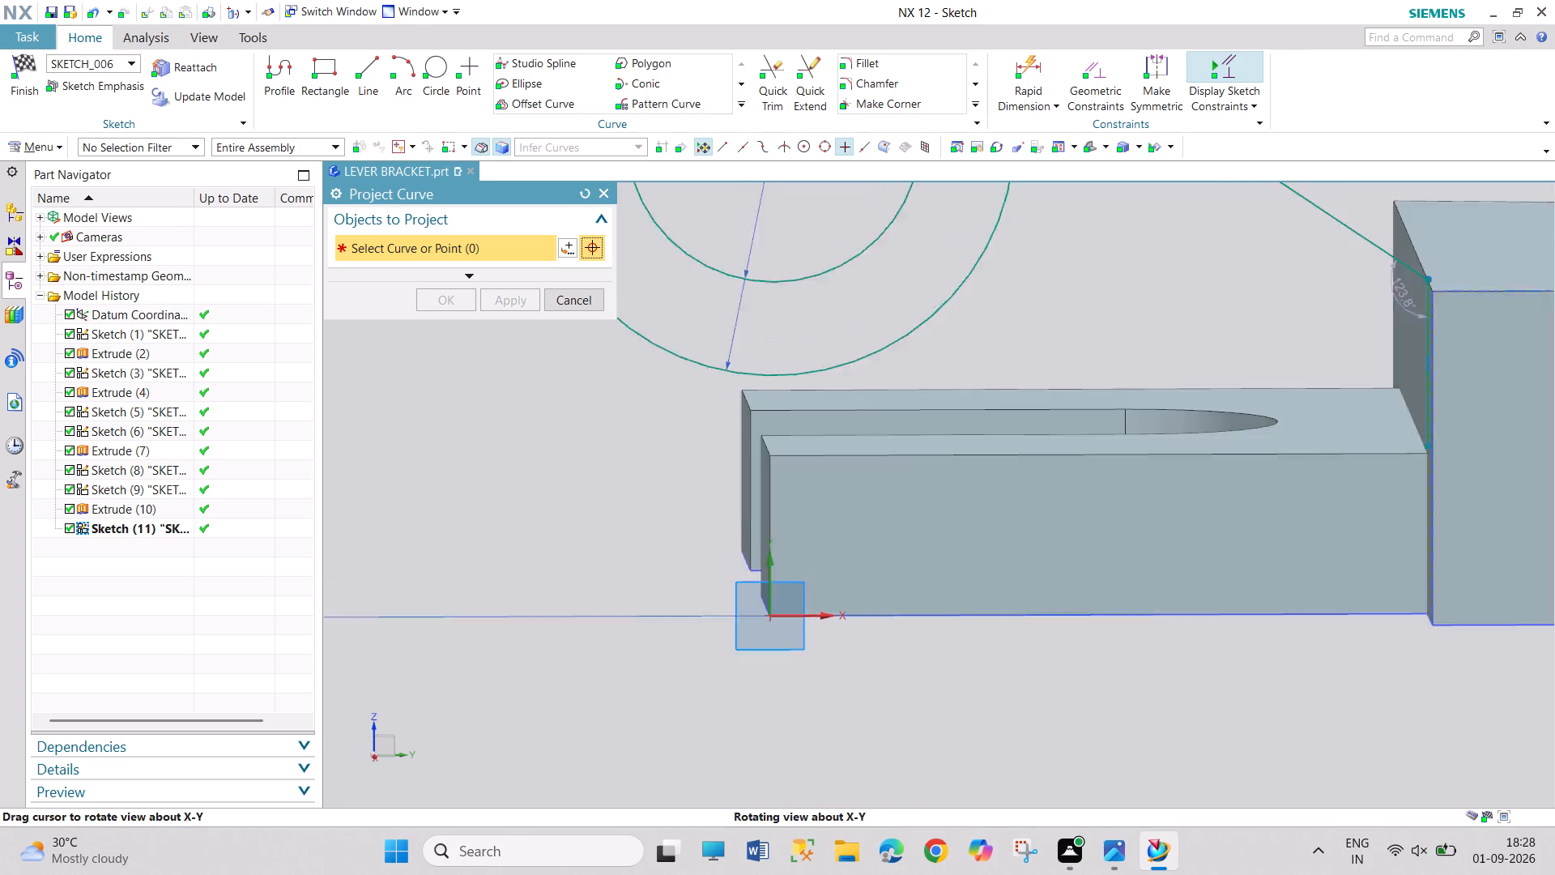
{"action": "middle_click_drag", "start_coordinate": [1114, 398], "coordinate": [1118, 412]}
{"action": "left_click", "coordinate": [1063, 548]}
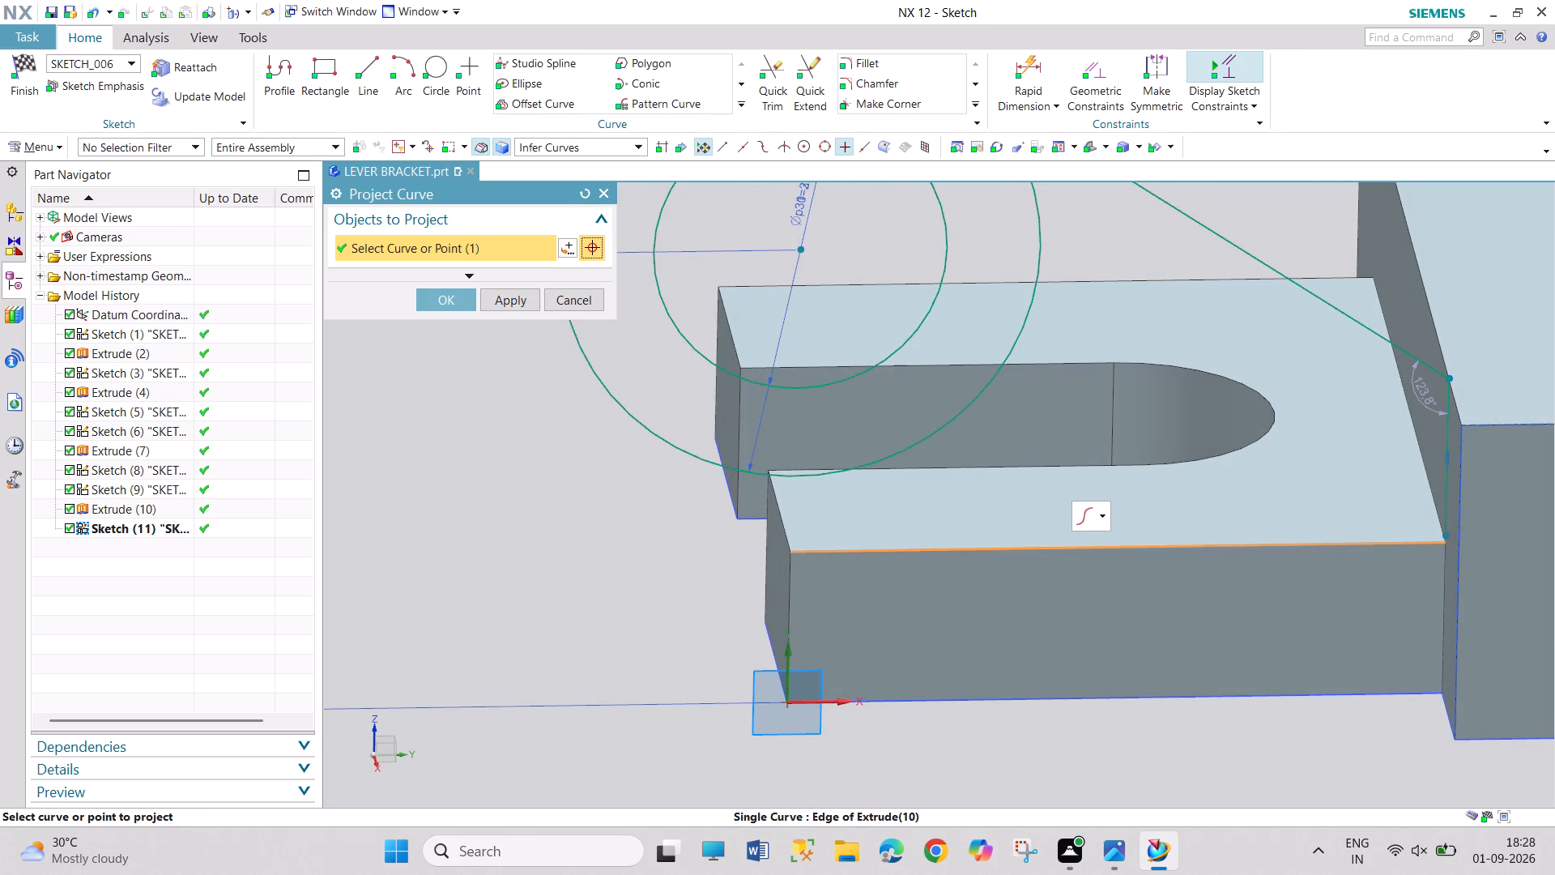
{"action": "left_click", "coordinate": [446, 301]}
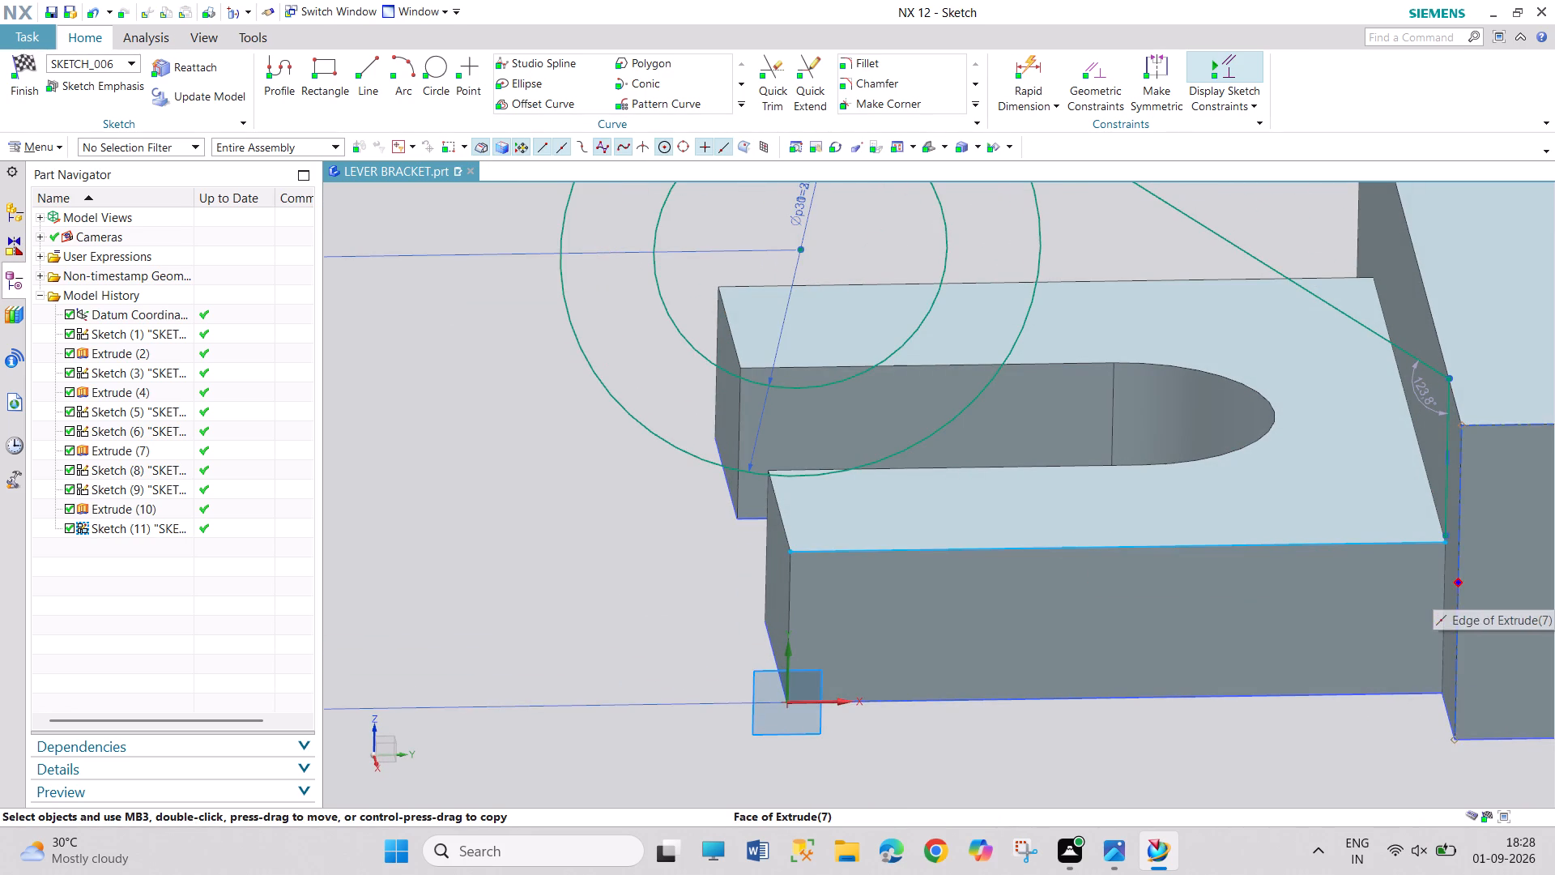
Make a corner between the vertical line at the block and the projected top edge of the plate.
{"action": "scroll", "coordinate": [1457, 556], "scroll_direction": "down", "scroll_amount": 5}
{"action": "scroll", "coordinate": [1458, 544], "scroll_direction": "up", "scroll_amount": 11}
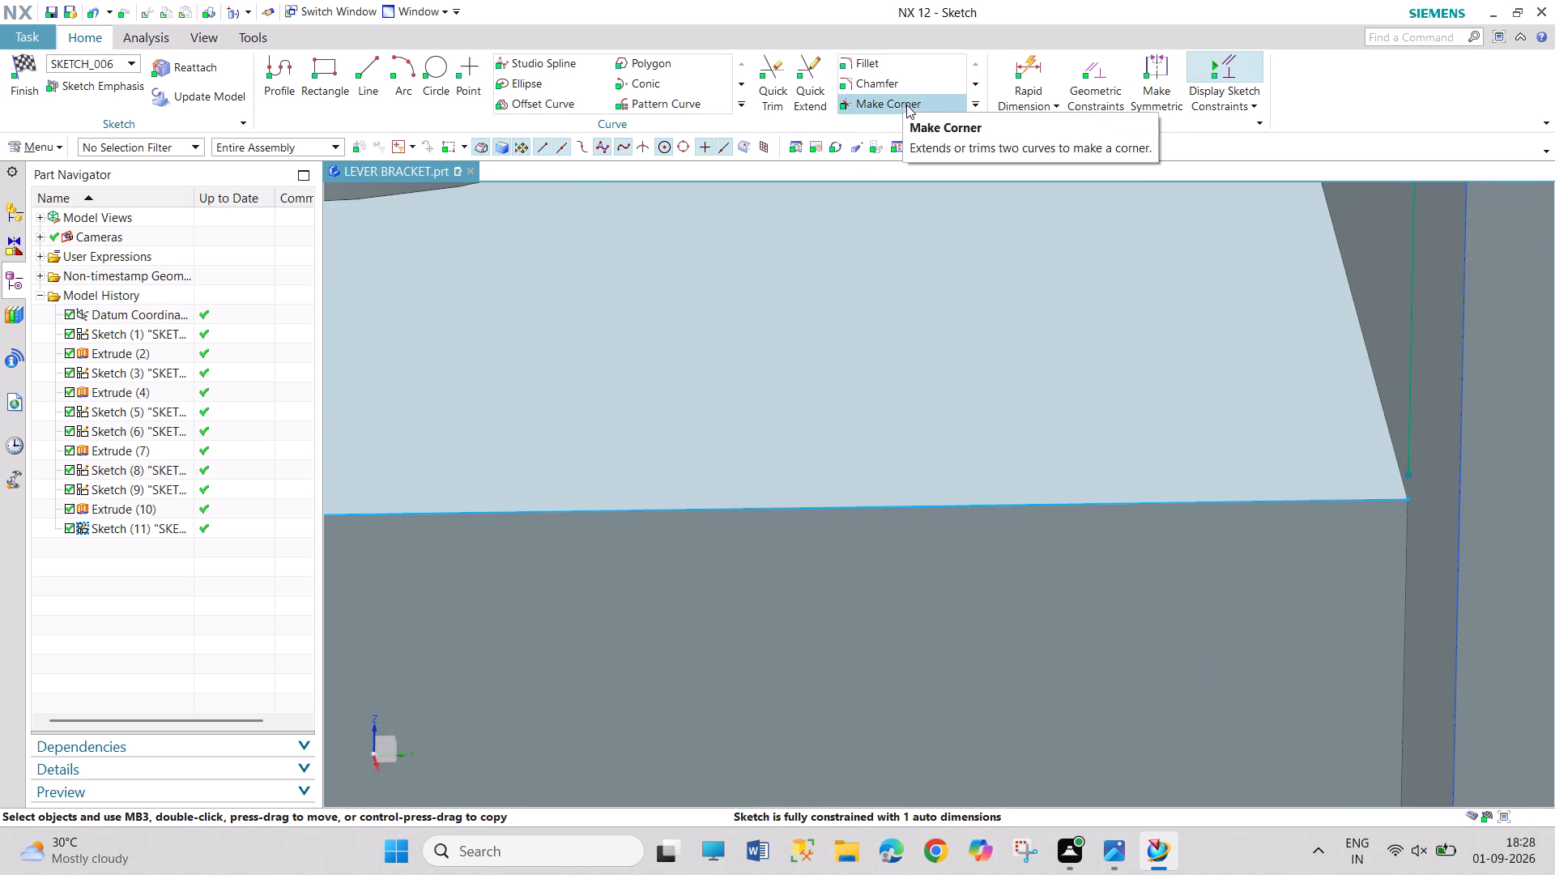
{"action": "left_click", "coordinate": [906, 105]}
{"action": "left_click", "coordinate": [1406, 435]}
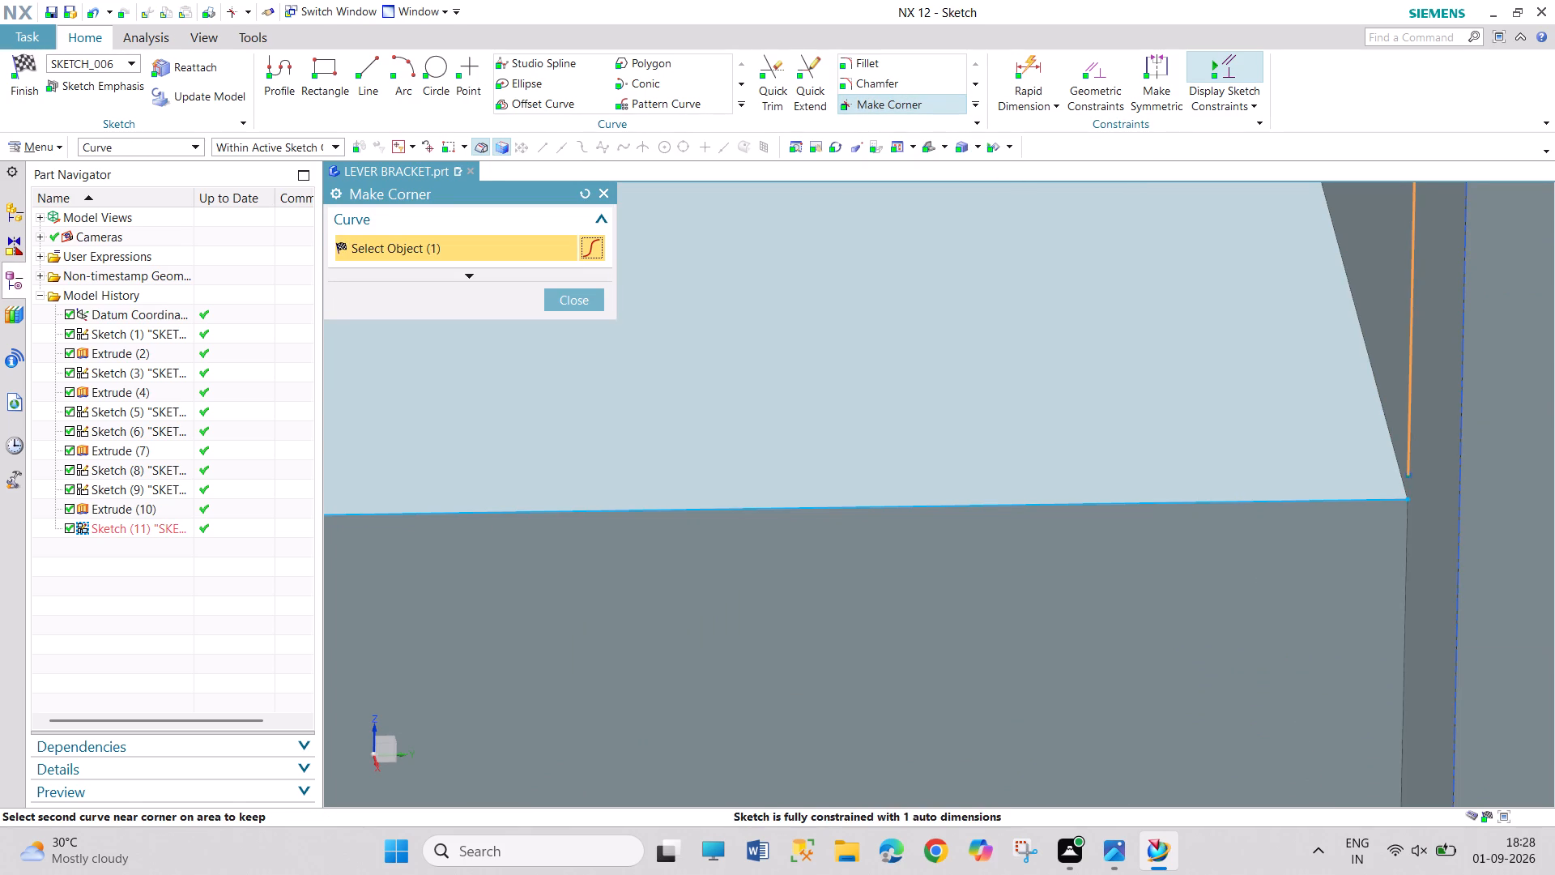
{"action": "left_click", "coordinate": [1384, 497]}
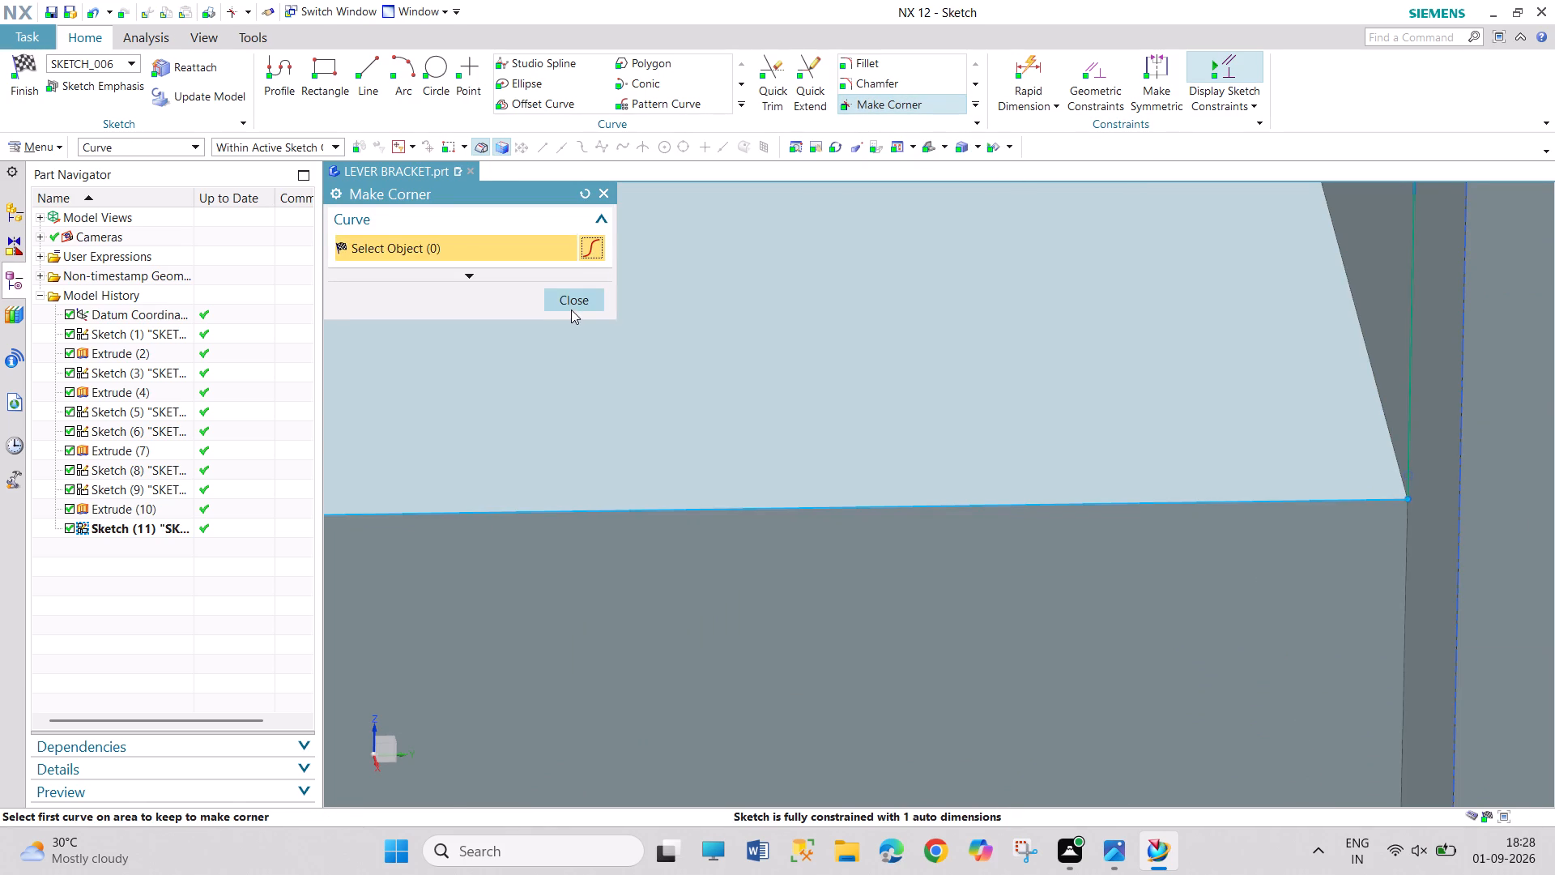
{"action": "left_click", "coordinate": [571, 309]}
Draw a line about 16 mm long at about 138° from the plate's open-end top corner to the 36 mm circle's lower part.
{"action": "scroll", "coordinate": [881, 492], "scroll_direction": "up", "scroll_amount": 3}
{"action": "scroll", "coordinate": [881, 492], "scroll_direction": "down", "scroll_amount": 9}
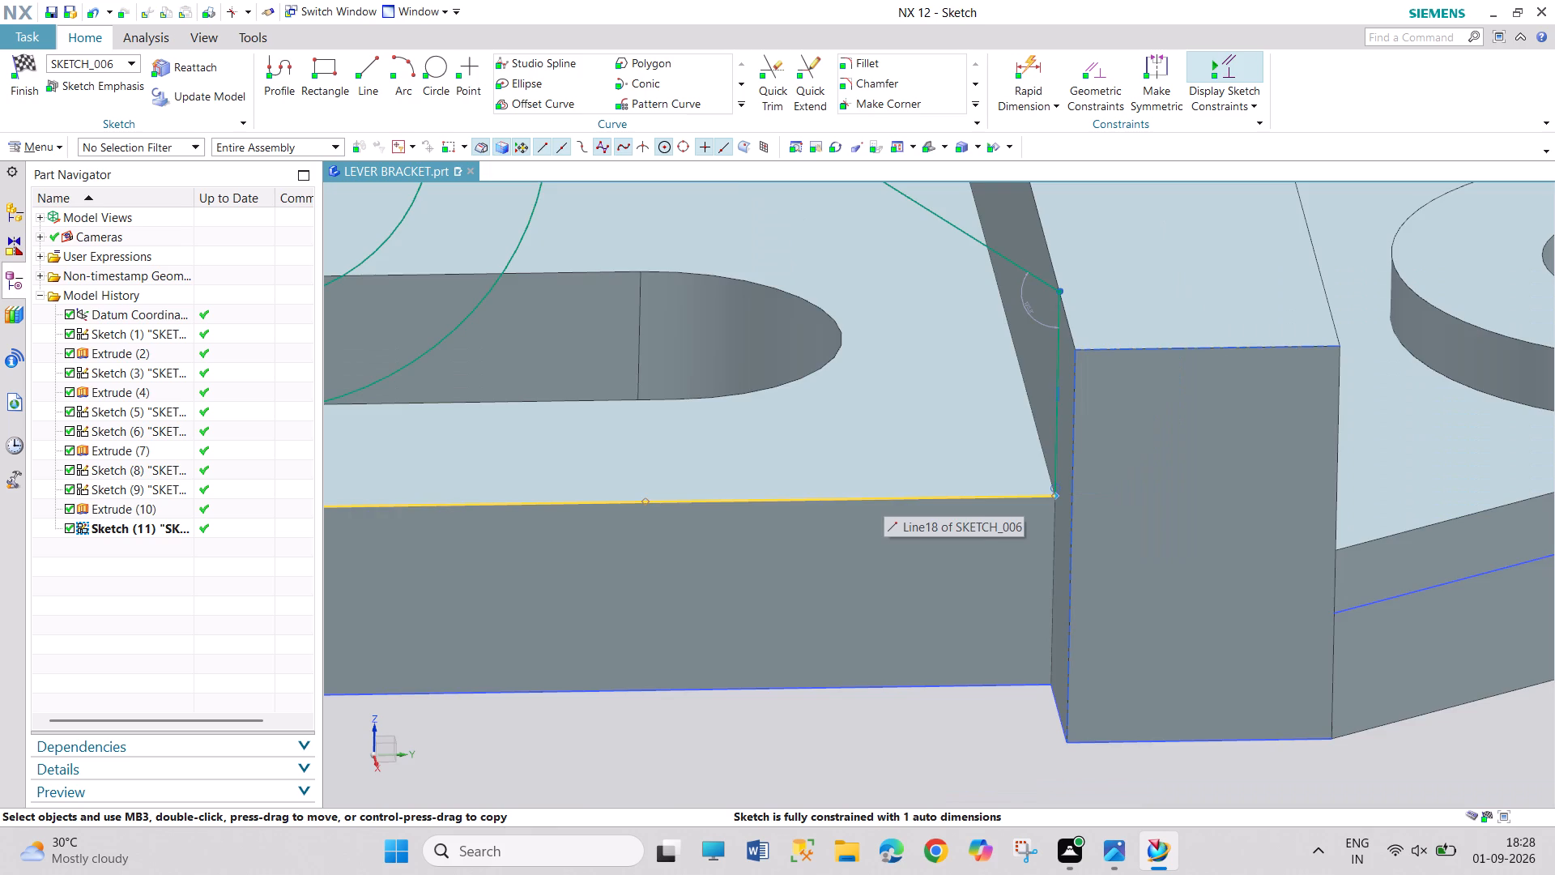
{"action": "scroll", "coordinate": [638, 485], "scroll_direction": "down", "scroll_amount": 4}
{"action": "scroll", "coordinate": [491, 489], "scroll_direction": "up", "scroll_amount": 2}
{"action": "scroll", "coordinate": [490, 489], "scroll_direction": "down", "scroll_amount": 3}
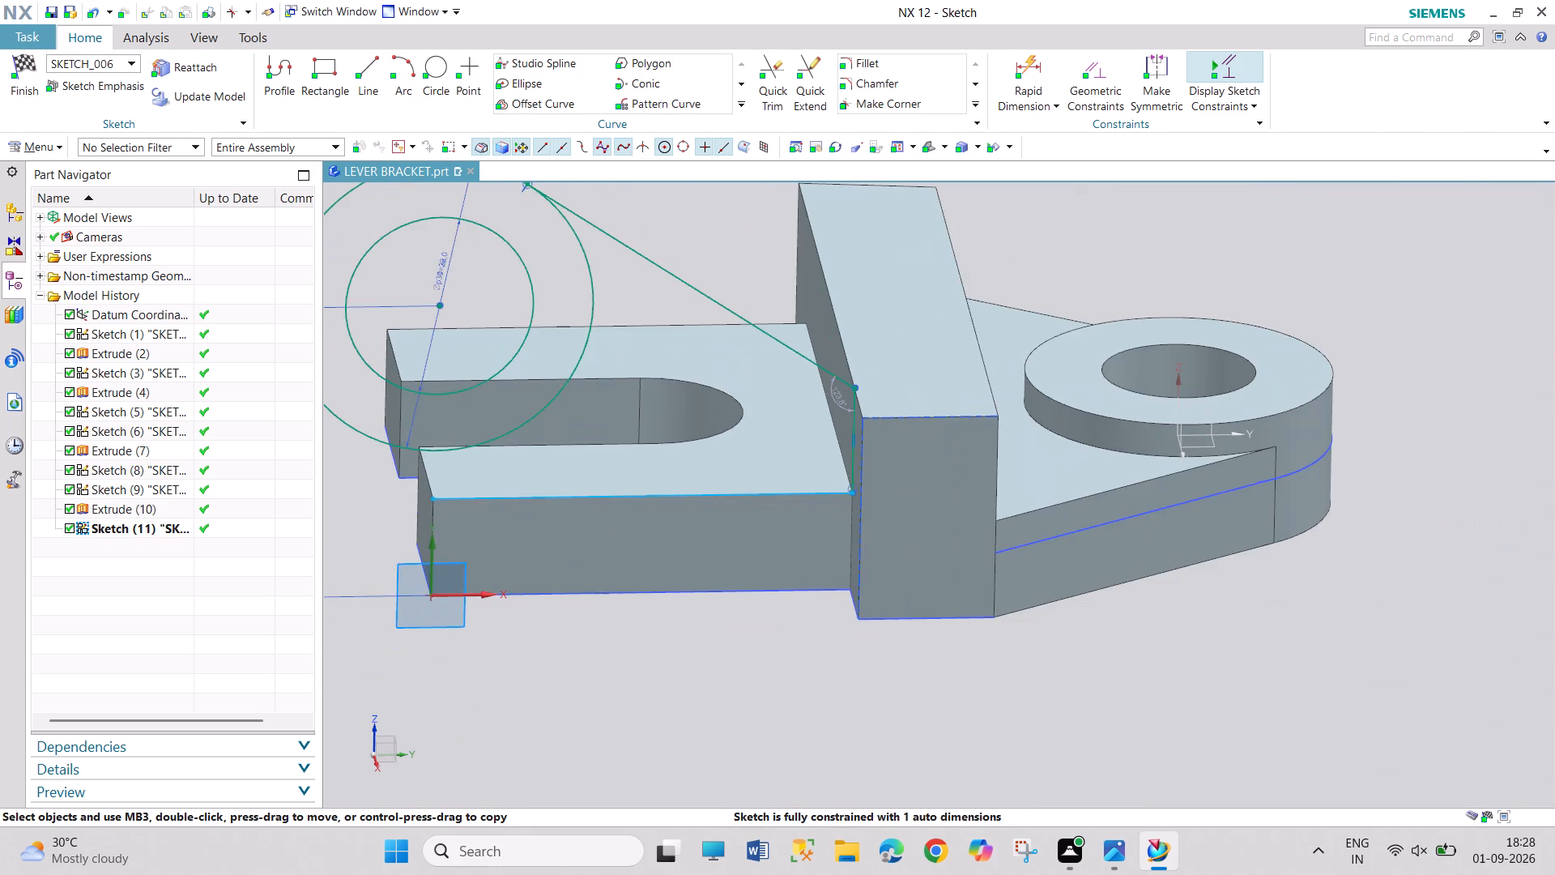
{"action": "middle_click_drag", "start_coordinate": [481, 551], "coordinate": [516, 564]}
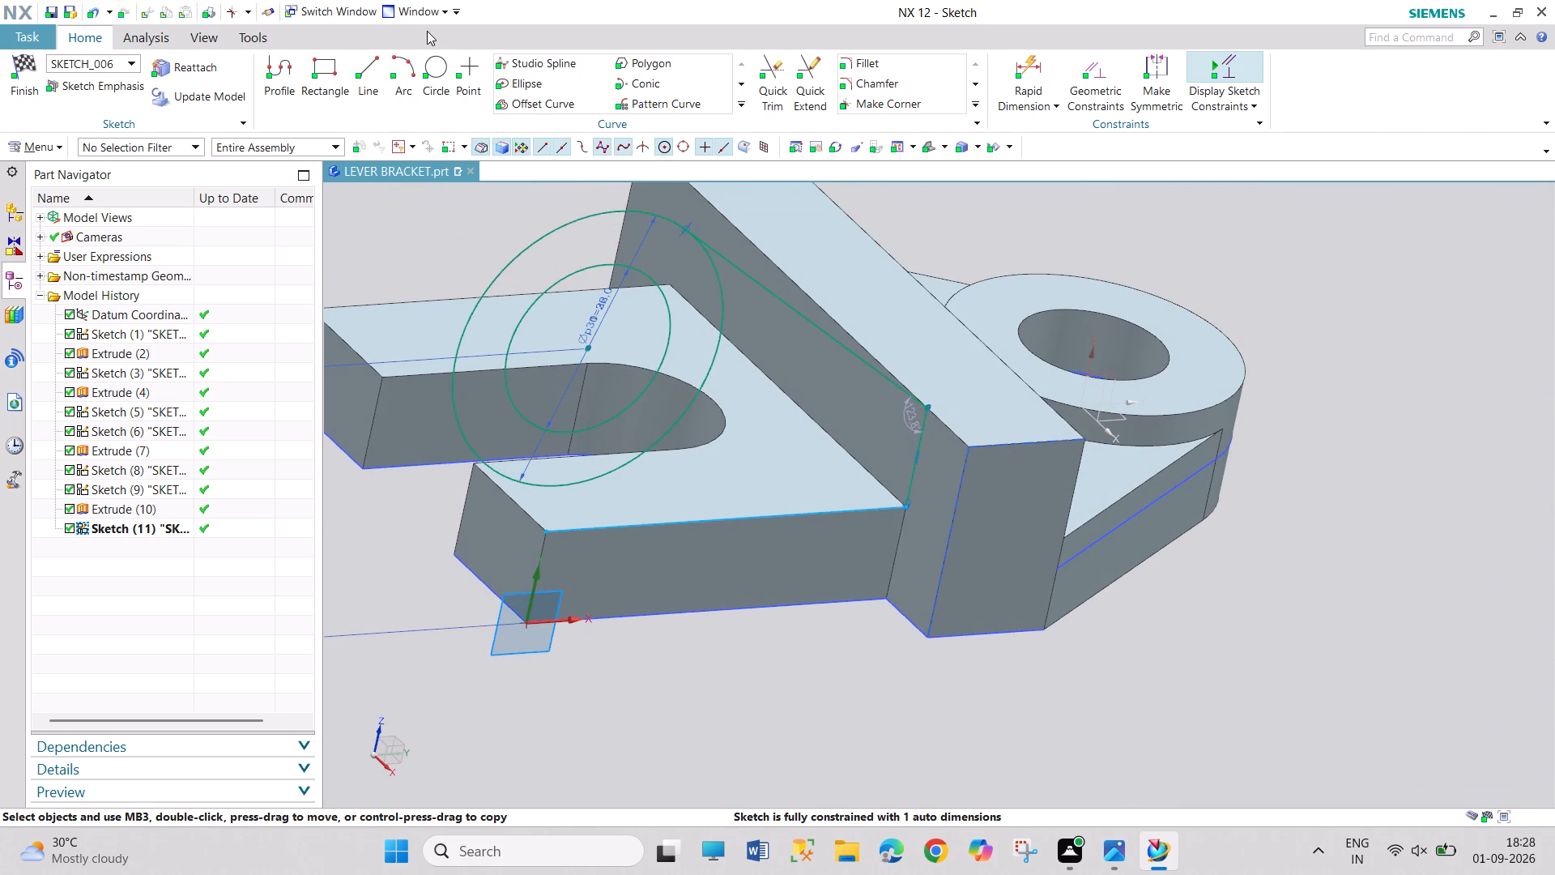
{"action": "left_click", "coordinate": [367, 70]}
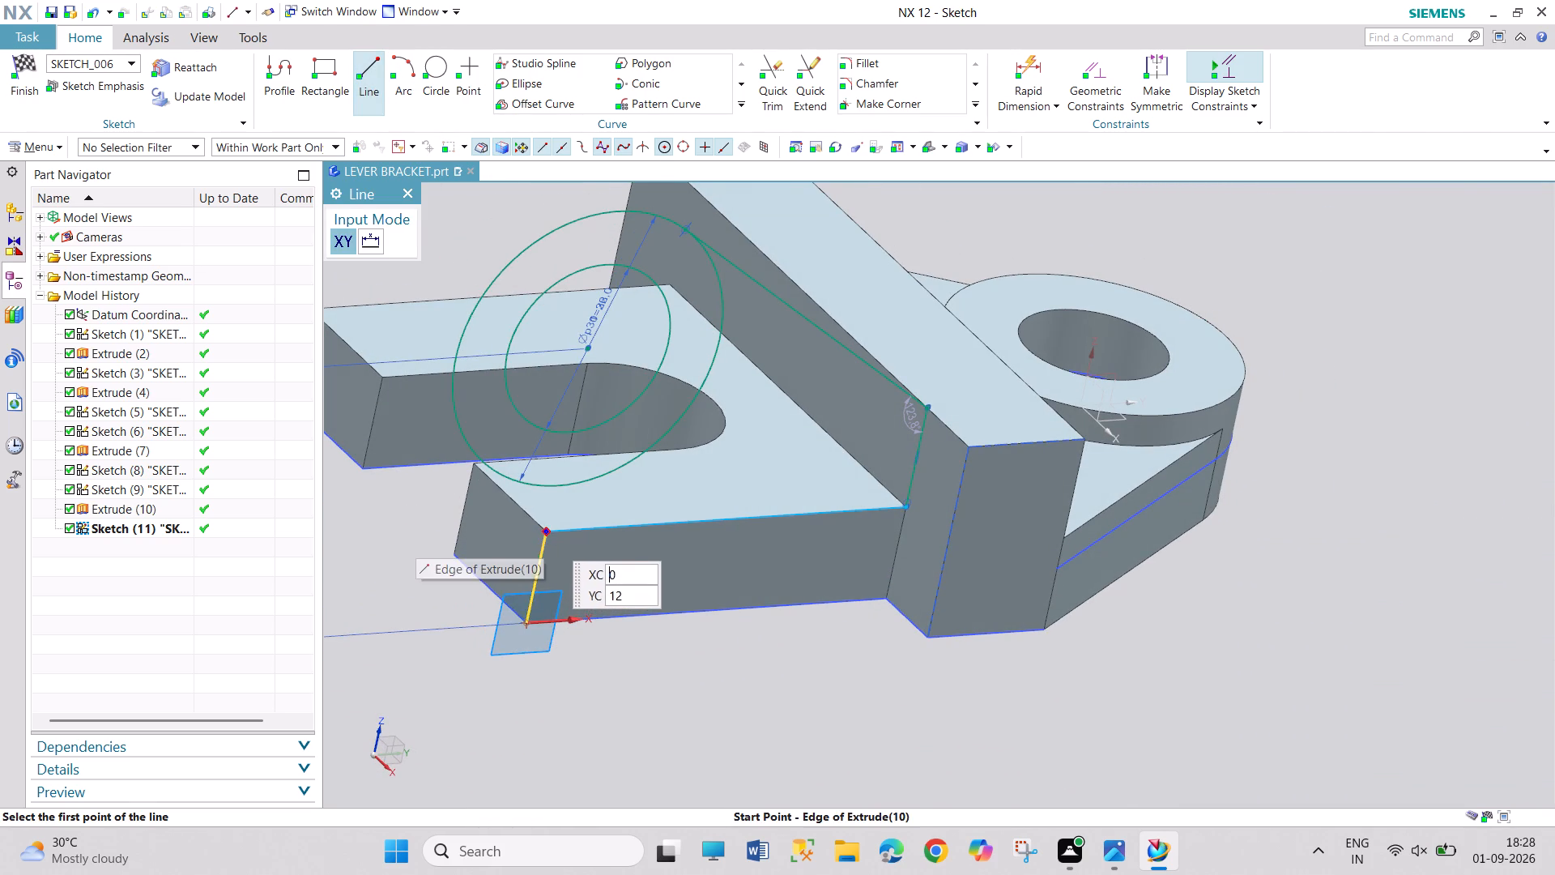
{"action": "left_click", "coordinate": [547, 533]}
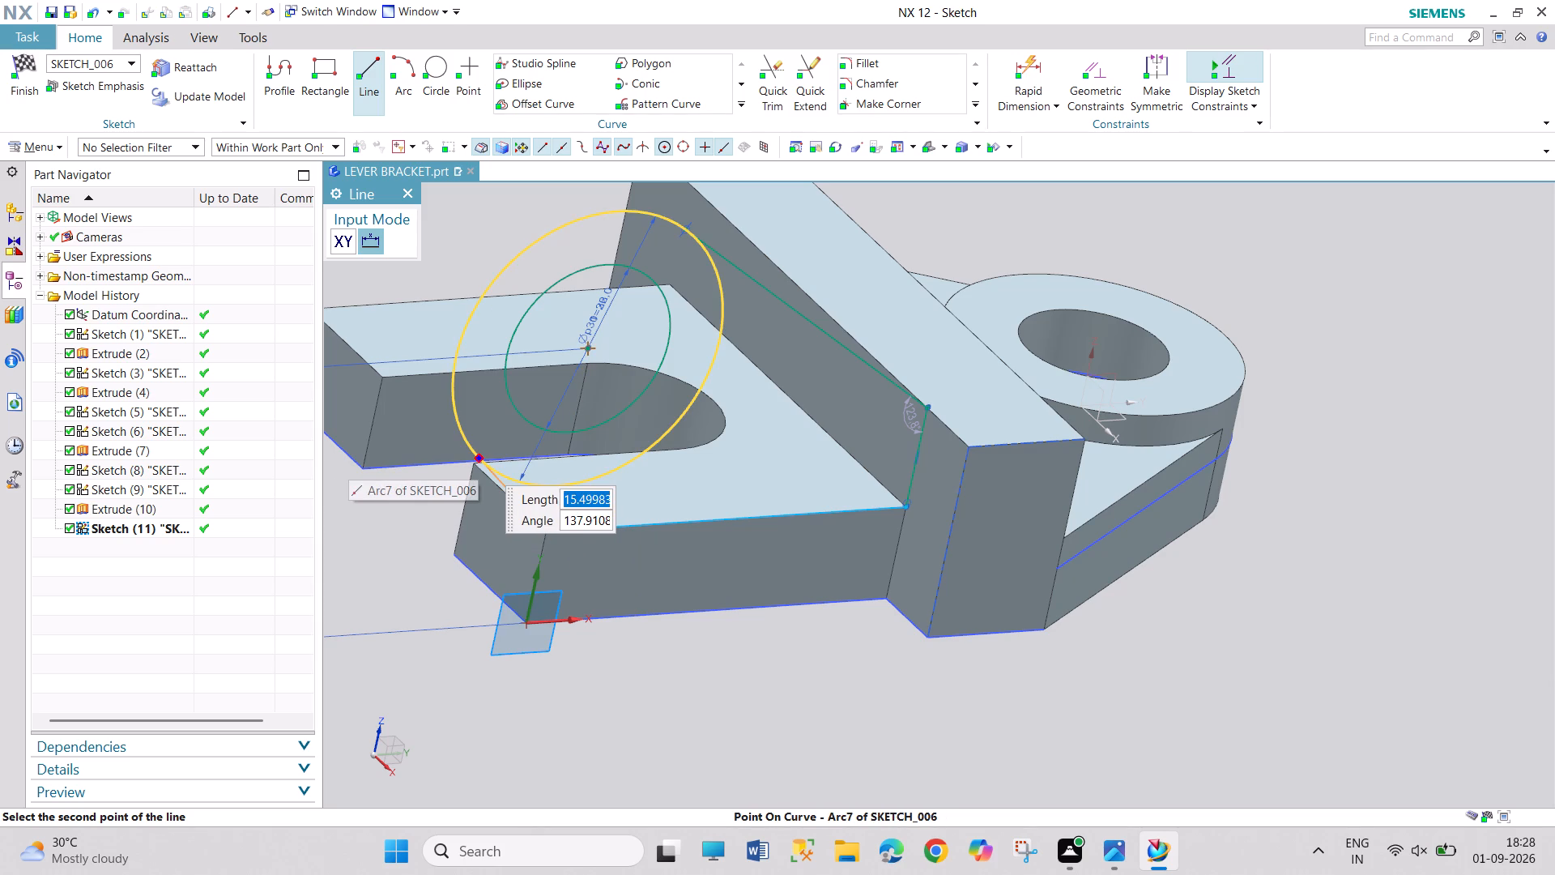
{"action": "left_click", "coordinate": [473, 454]}
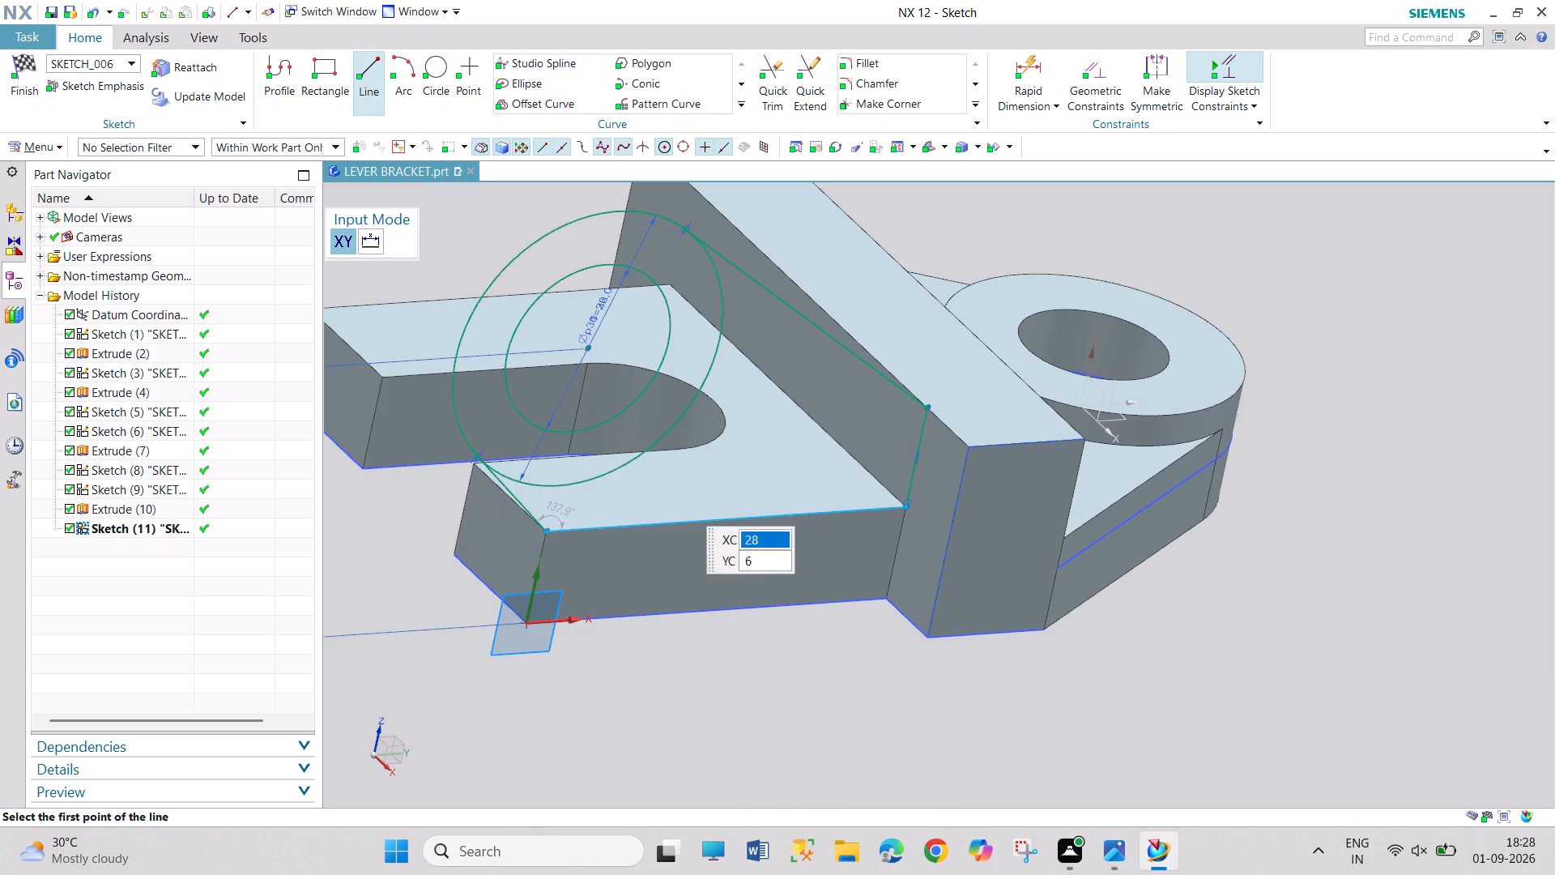
Trim away the 36 mm circle's arc on the block side between the two sloping lines.
{"action": "left_click", "coordinate": [776, 85]}
{"action": "left_click", "coordinate": [716, 350]}
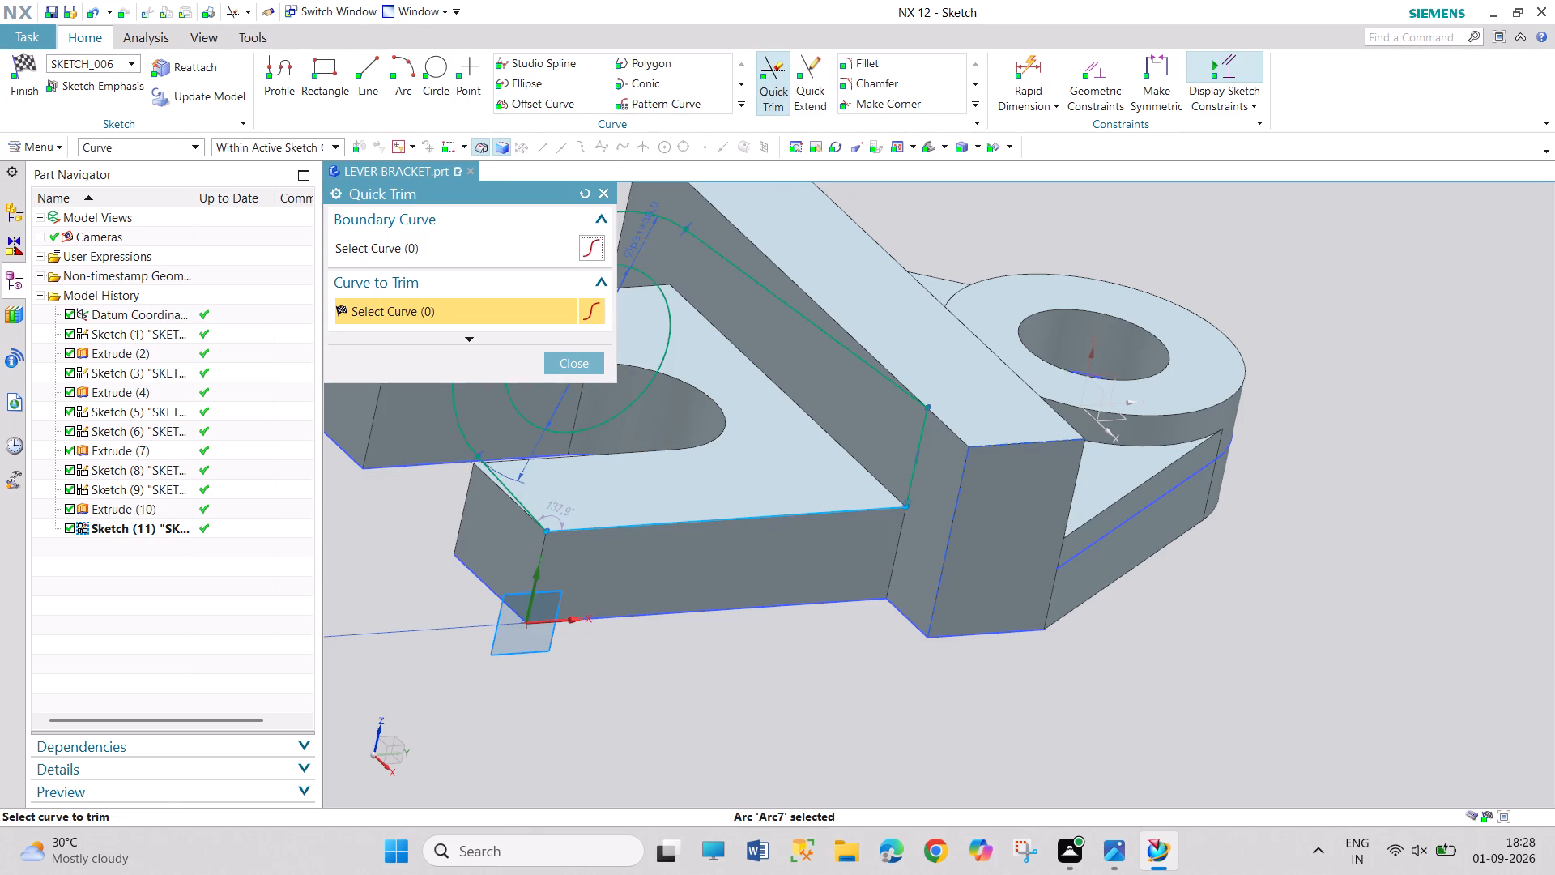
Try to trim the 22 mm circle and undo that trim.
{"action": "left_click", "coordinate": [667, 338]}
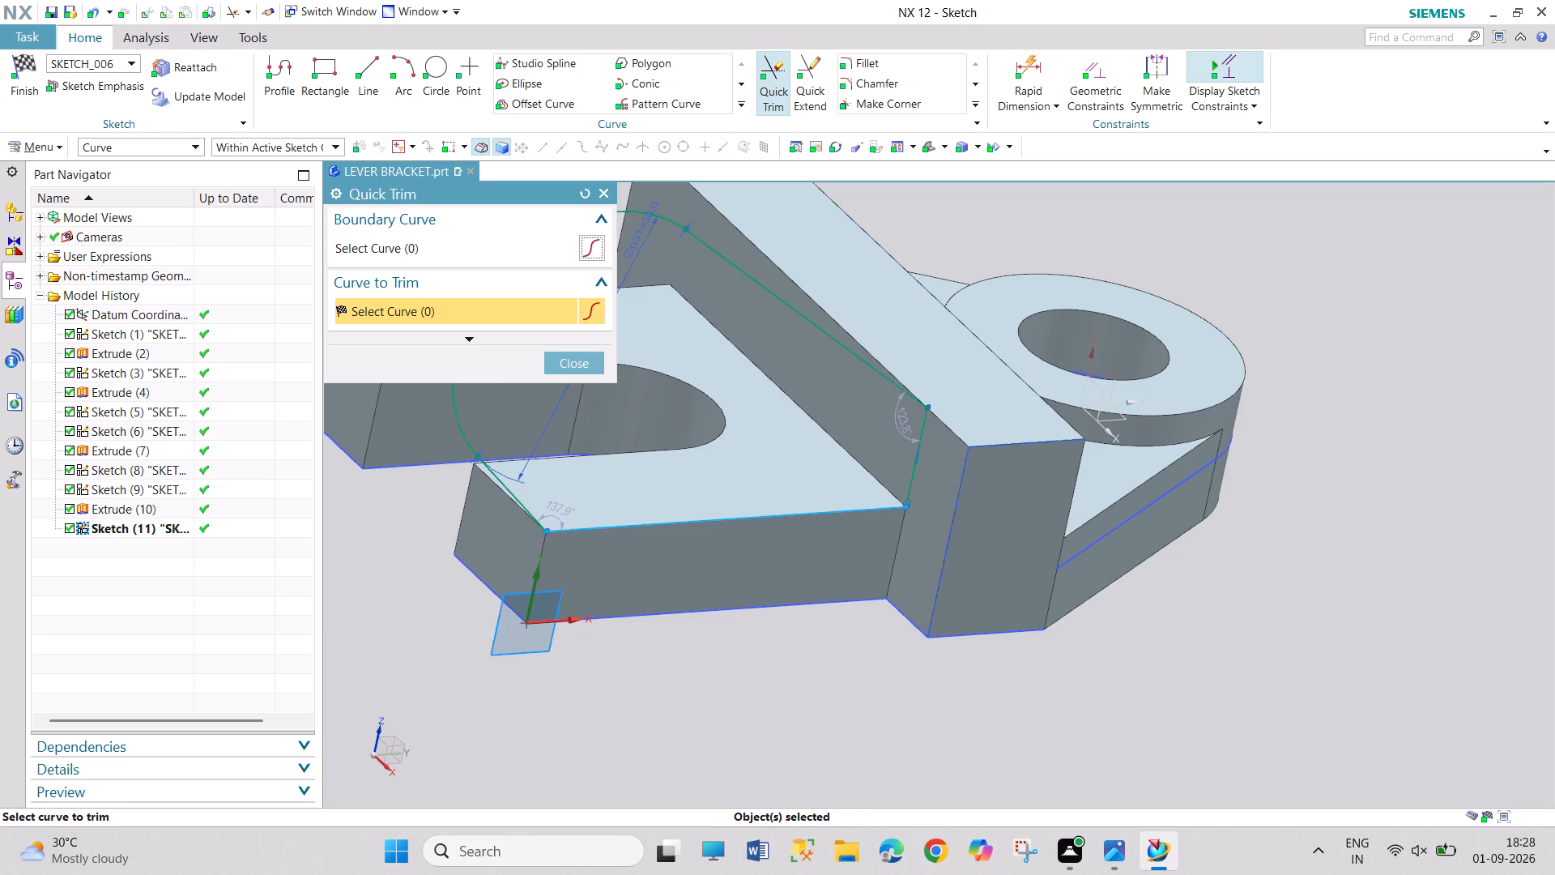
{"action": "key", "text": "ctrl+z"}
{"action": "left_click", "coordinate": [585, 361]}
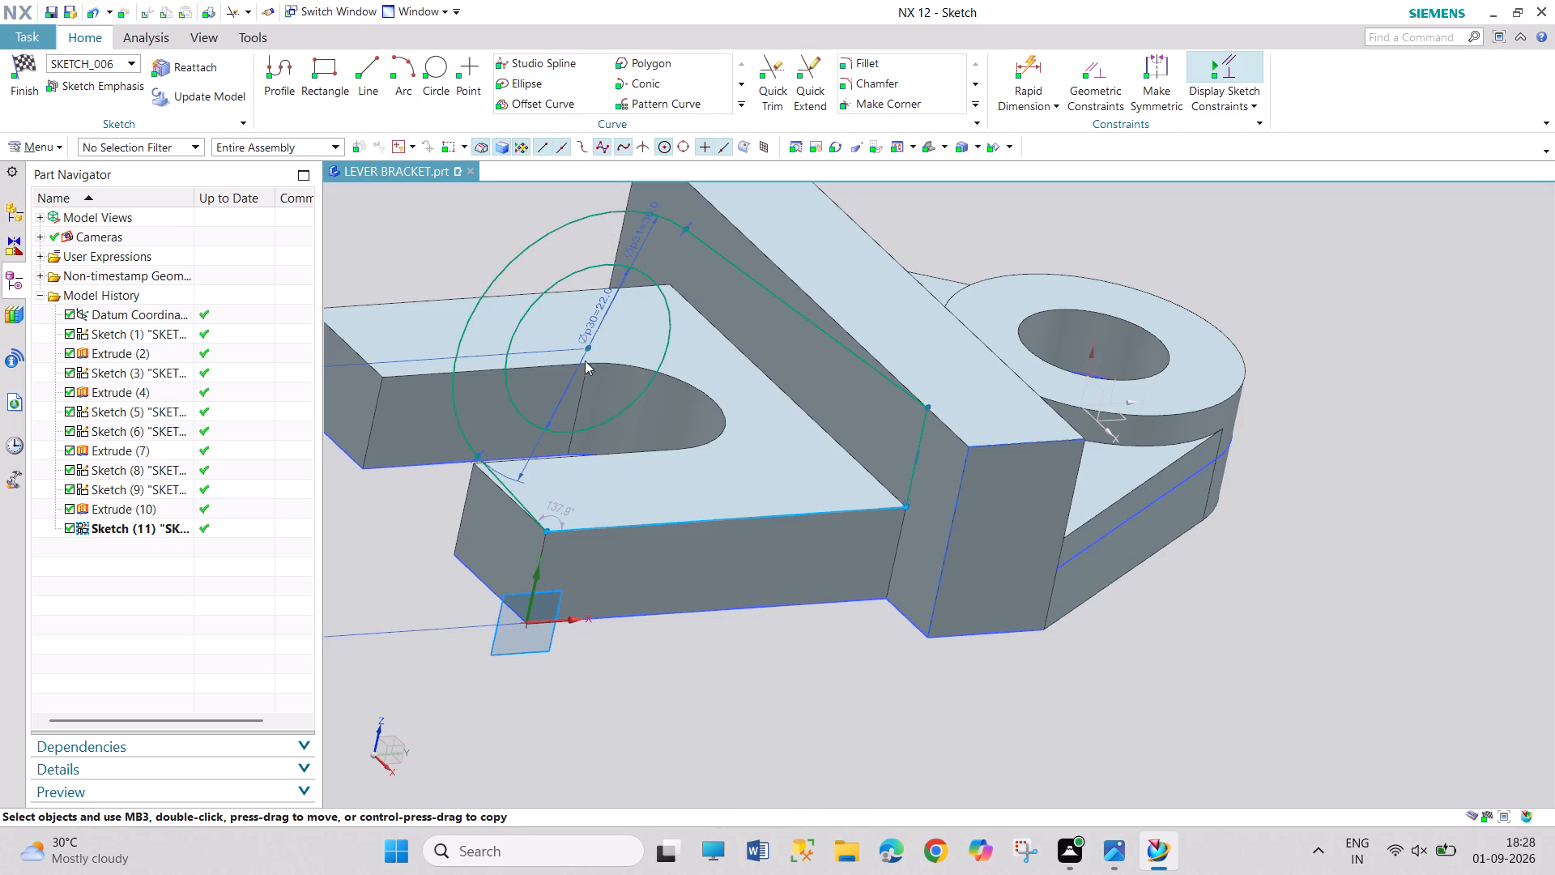
Compare the lug profile with the reference drawing and finish the sketch.
{"action": "middle_click_drag", "start_coordinate": [468, 601], "coordinate": [574, 658]}
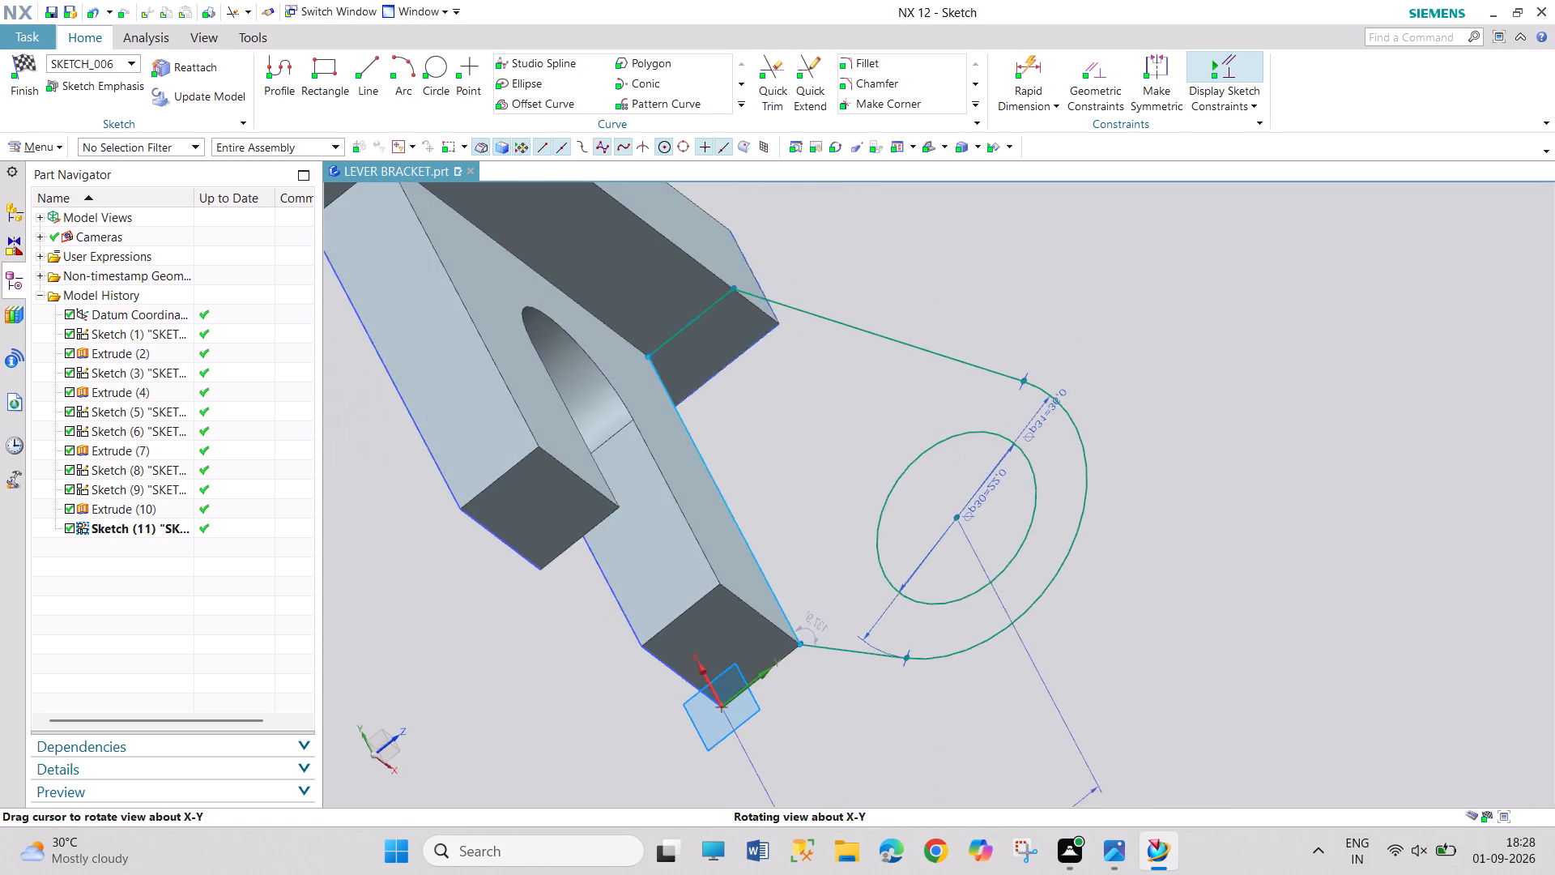
{"action": "middle_click_drag", "start_coordinate": [574, 658], "coordinate": [552, 655]}
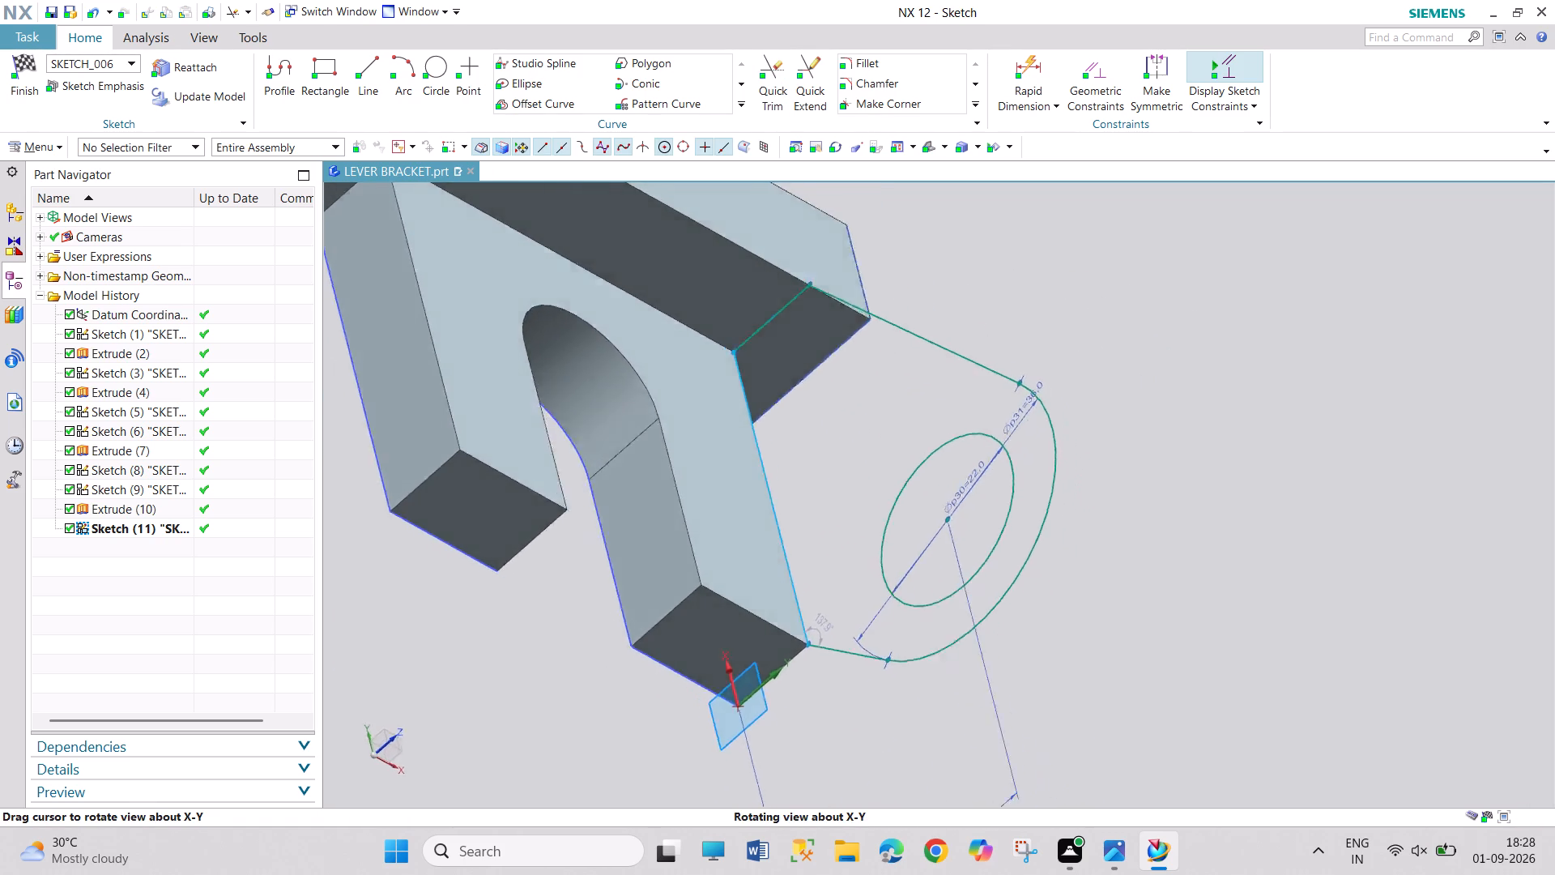
{"action": "middle_click_drag", "start_coordinate": [552, 655], "coordinate": [478, 612]}
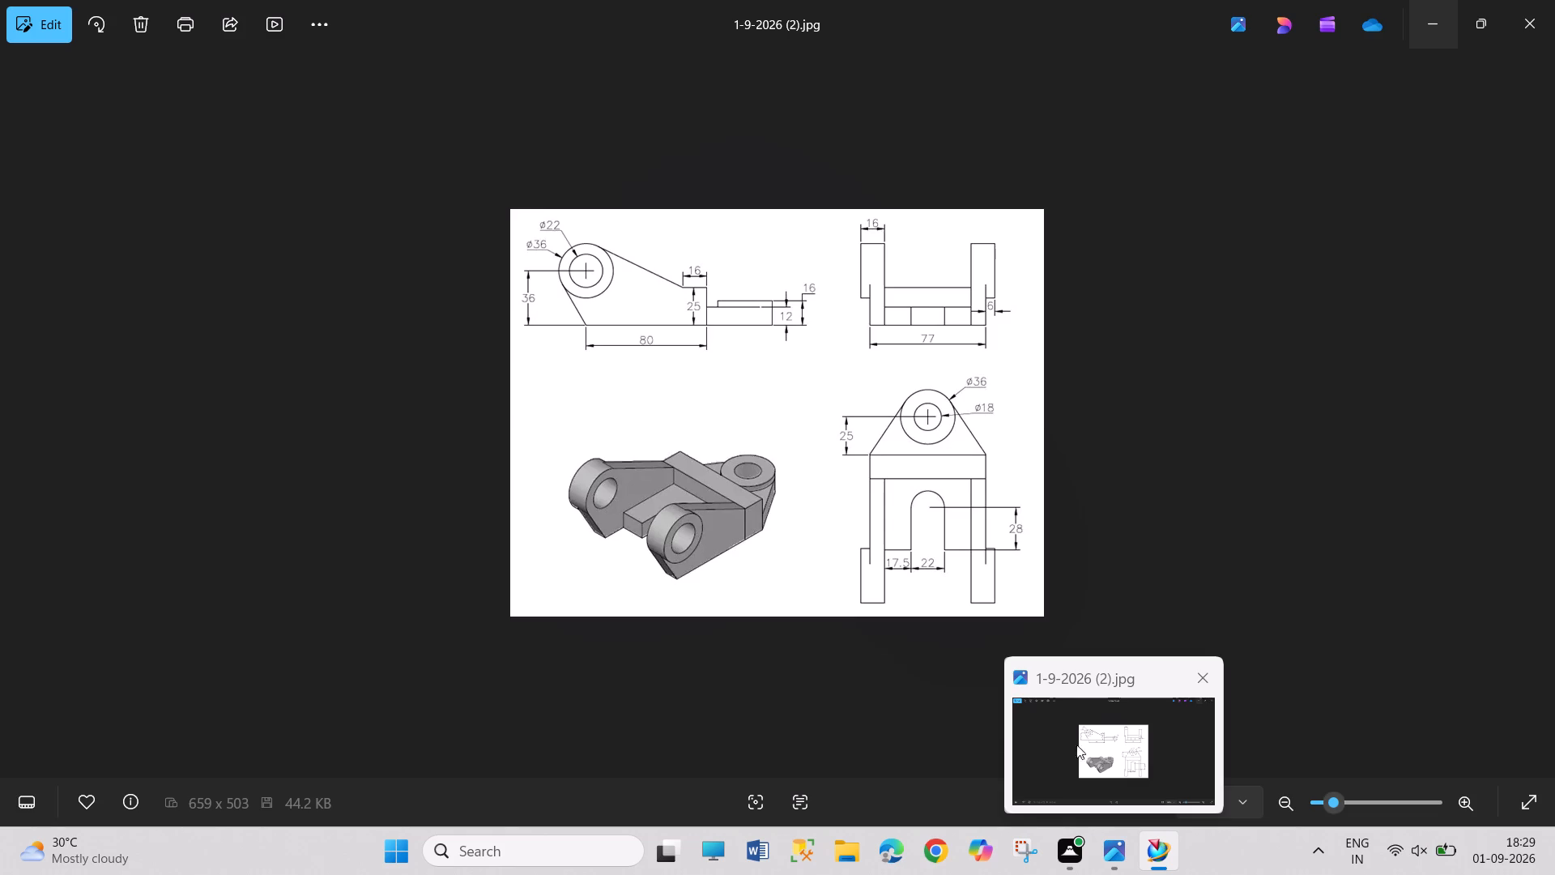
{"action": "left_click", "coordinate": [13, 67]}
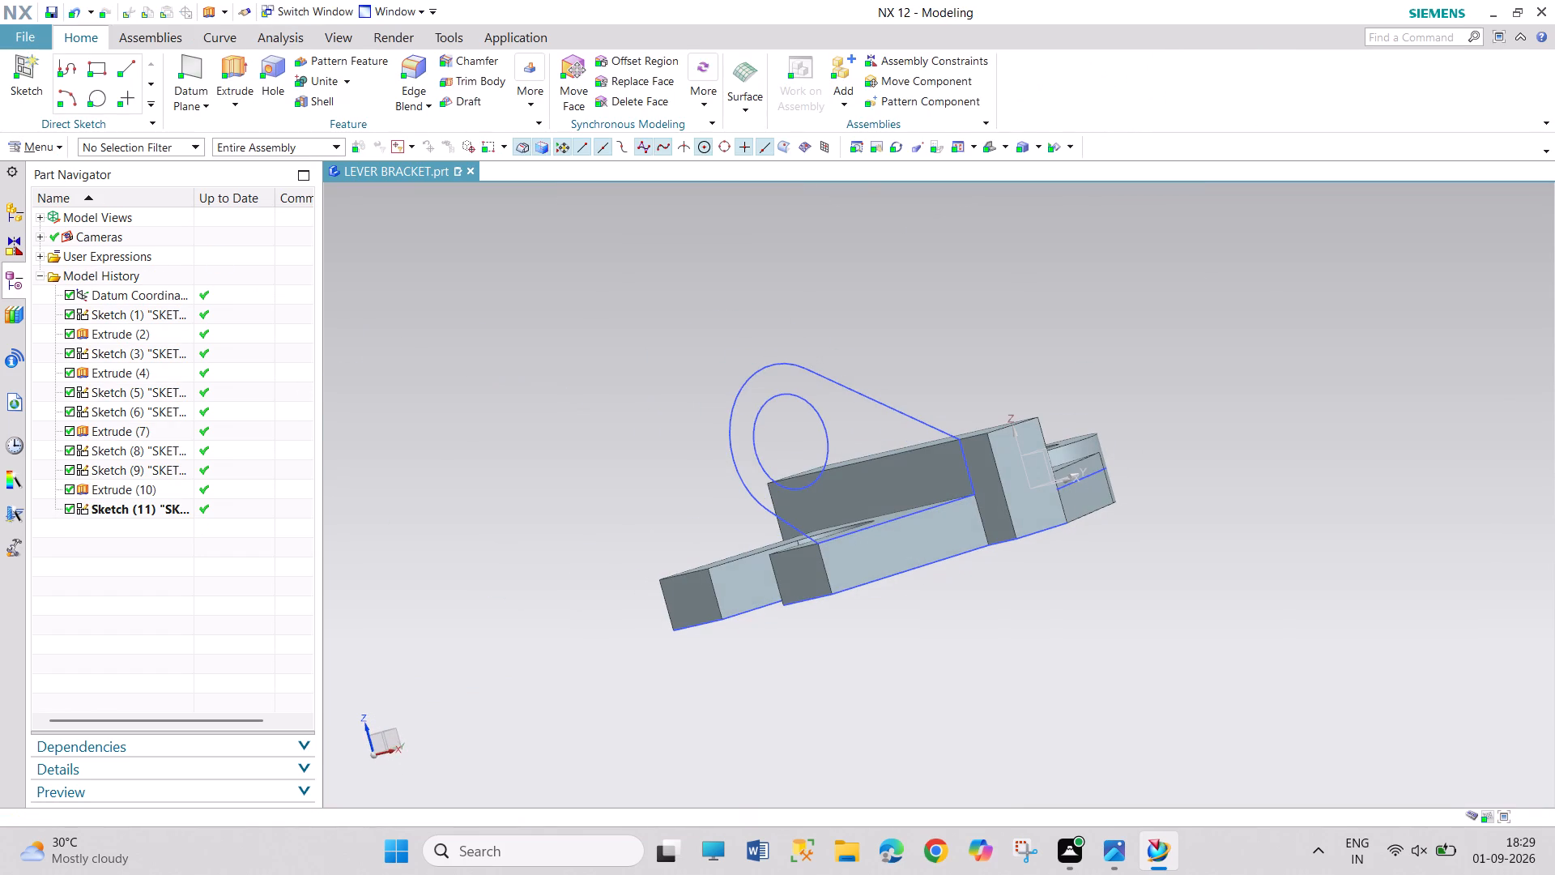
Reopen the lug profile sketch with rollback and delete the projected line along the plate's top edge.
{"action": "left_click", "coordinate": [744, 386]}
{"action": "middle_click_drag", "start_coordinate": [781, 289], "coordinate": [805, 297]}
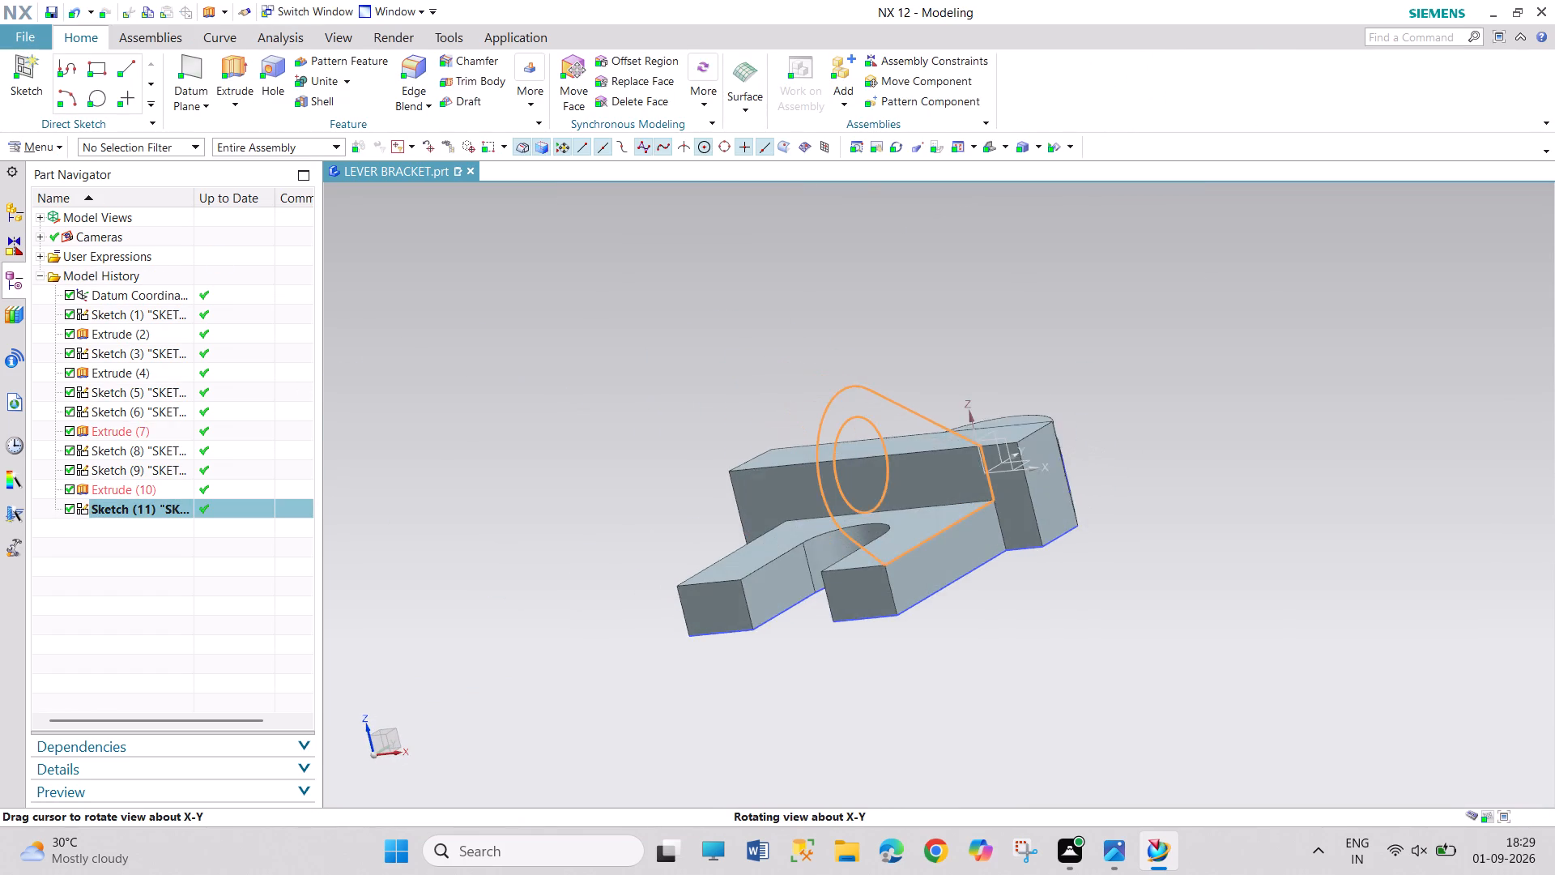
{"action": "middle_click_drag", "start_coordinate": [805, 297], "coordinate": [807, 298]}
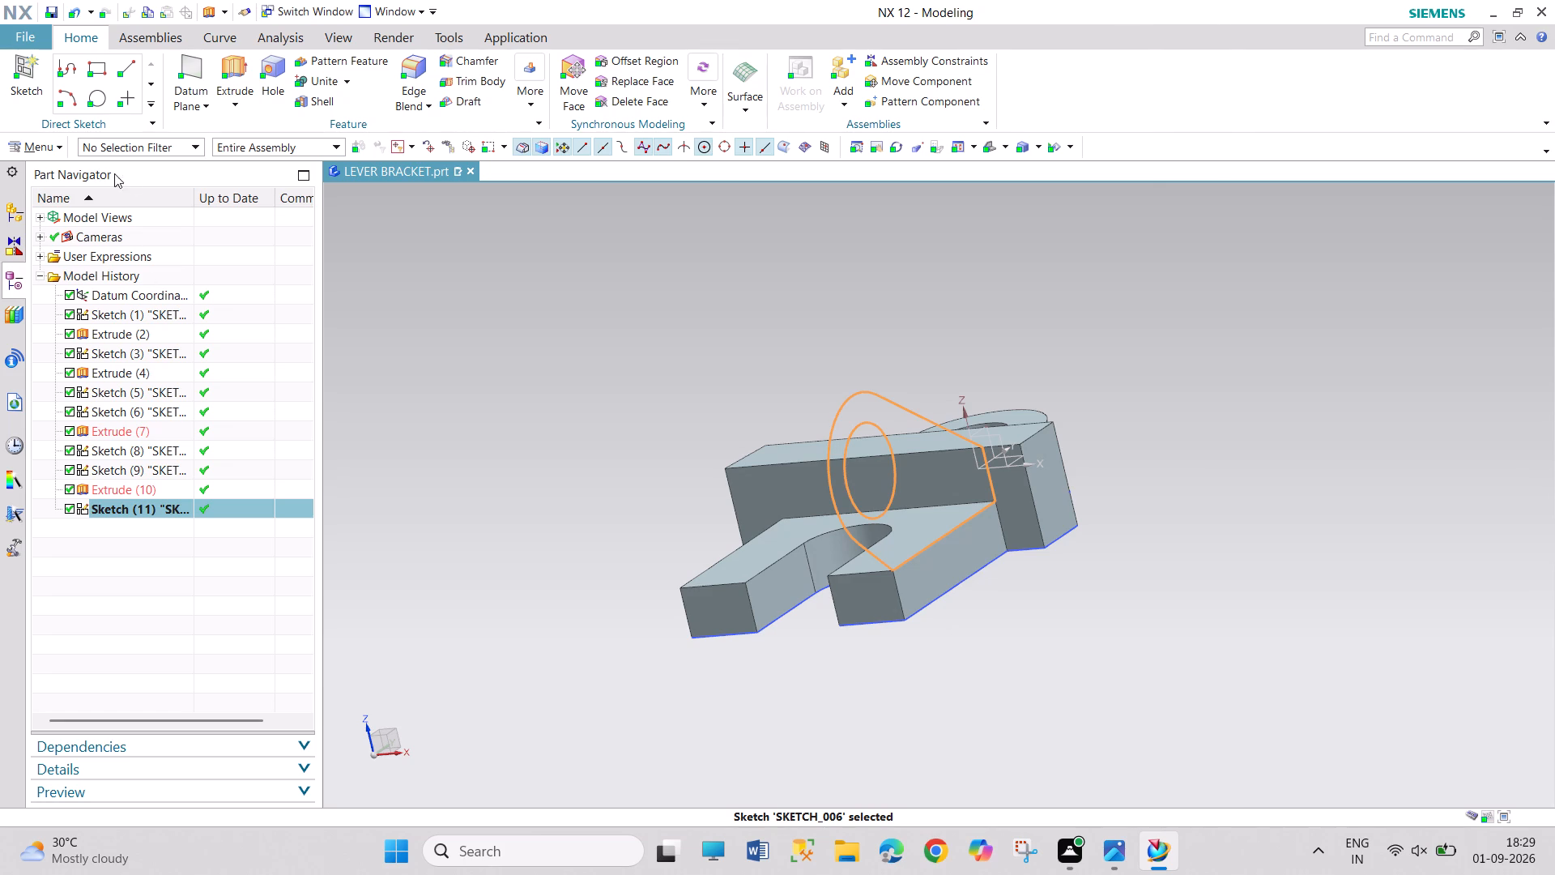
{"action": "right_click", "coordinate": [870, 391]}
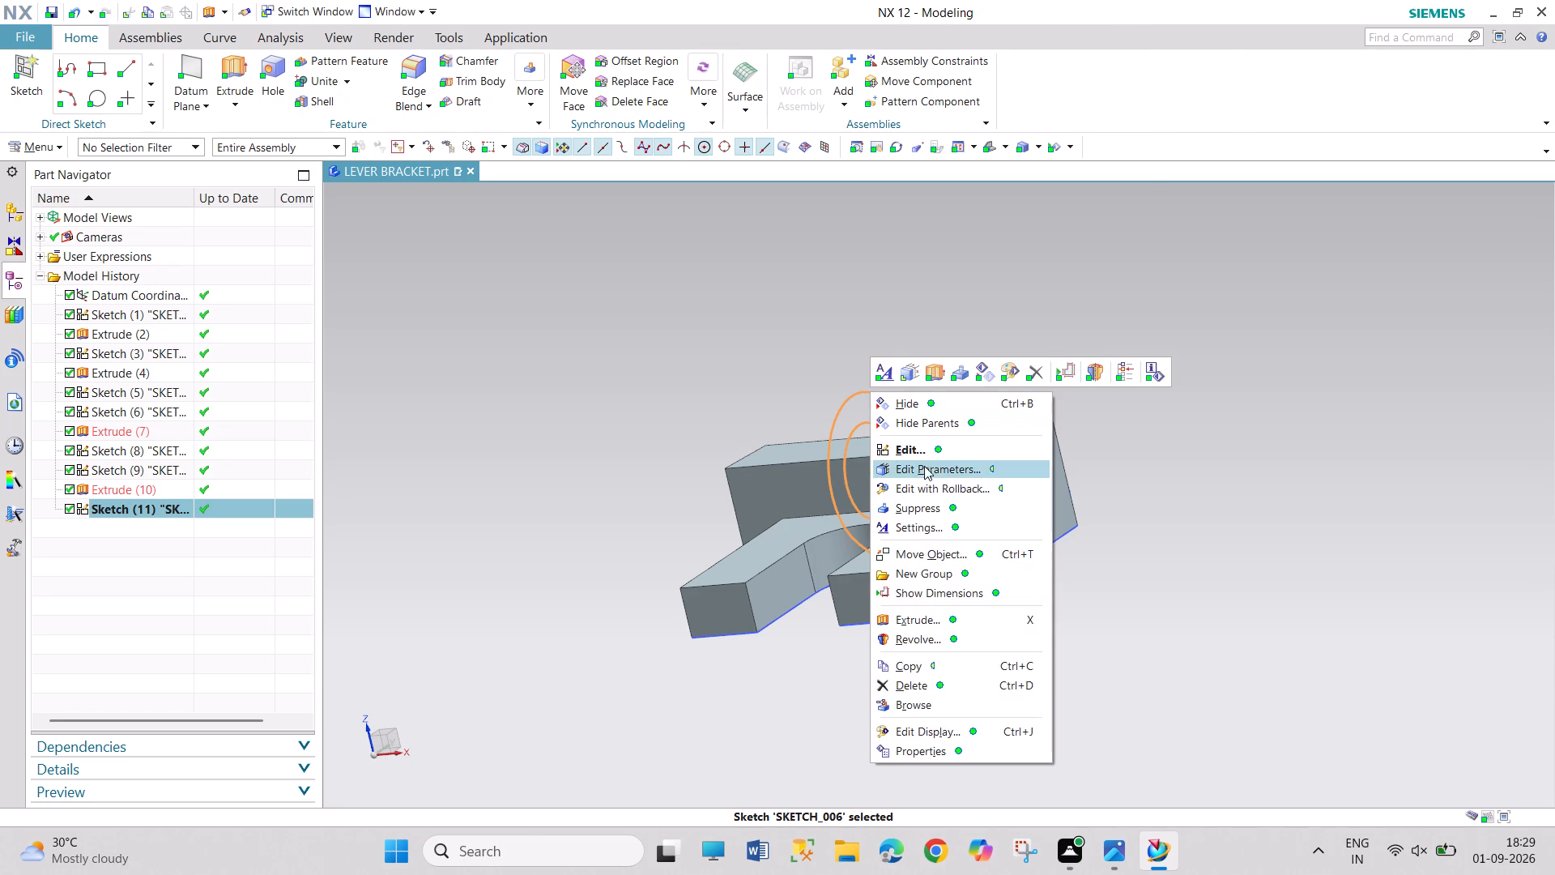
{"action": "left_click", "coordinate": [934, 489]}
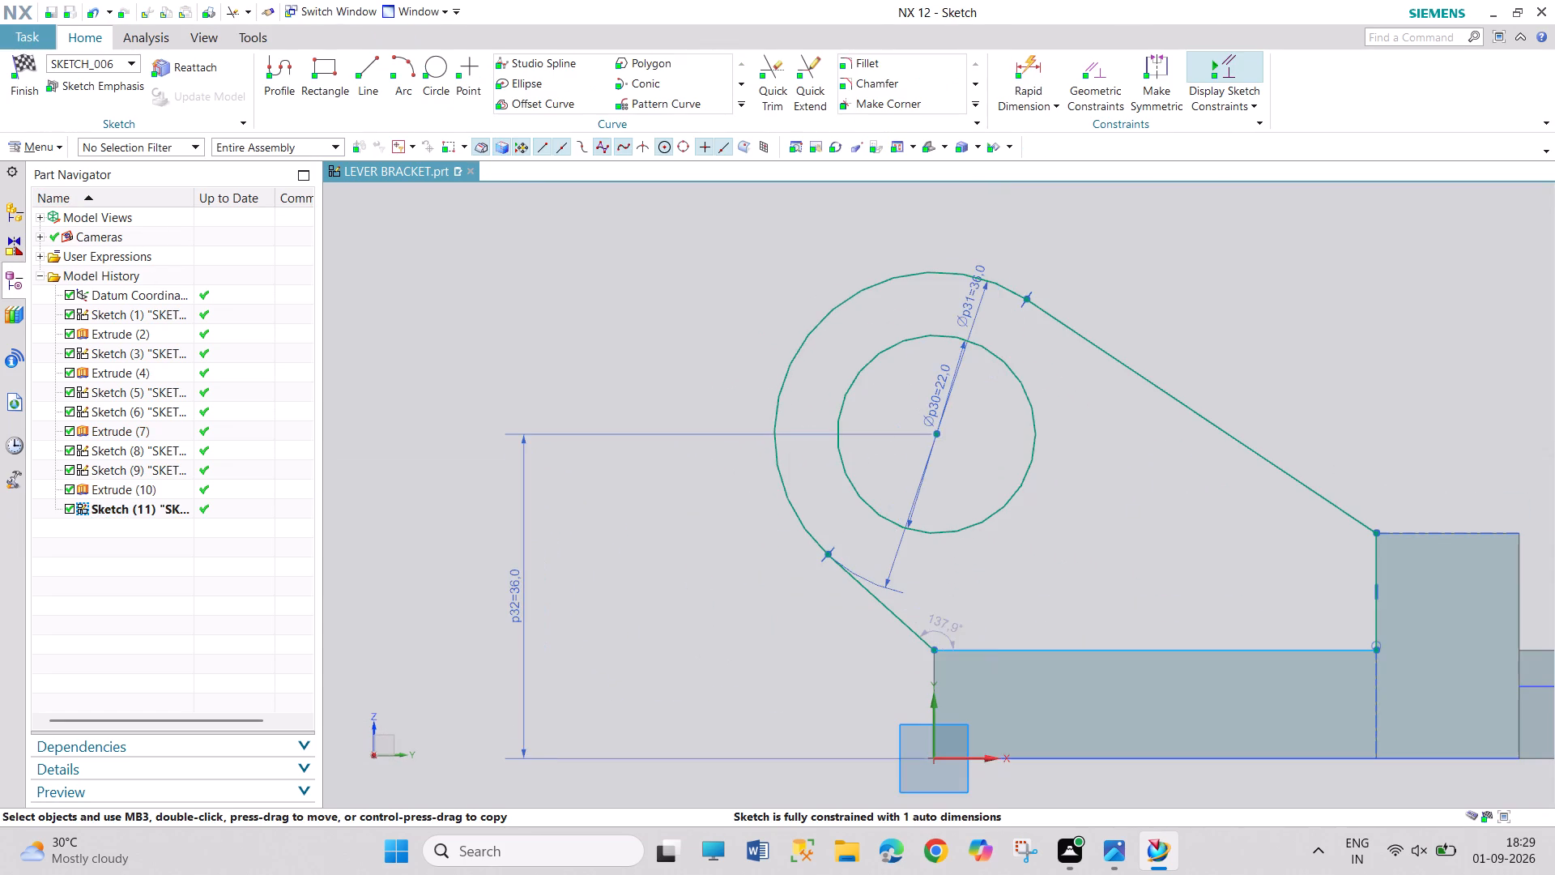
{"action": "scroll", "coordinate": [1246, 778], "scroll_direction": "up", "scroll_amount": 3}
{"action": "scroll", "coordinate": [1233, 762], "scroll_direction": "down", "scroll_amount": 5}
{"action": "scroll", "coordinate": [1349, 785], "scroll_direction": "up", "scroll_amount": 2}
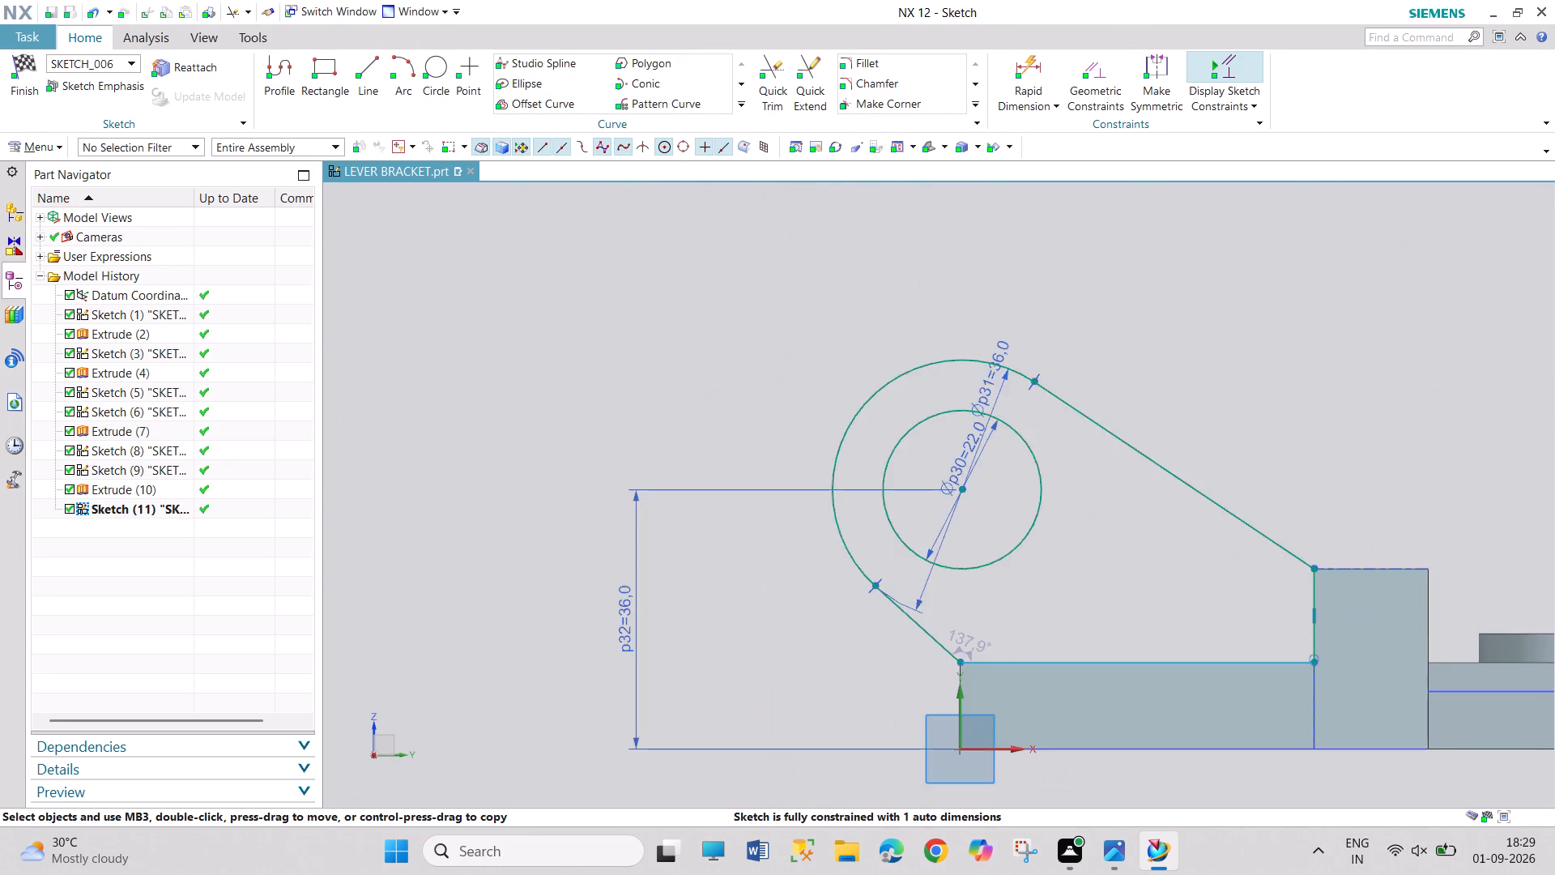
{"action": "scroll", "coordinate": [1346, 781], "scroll_direction": "up", "scroll_amount": 1}
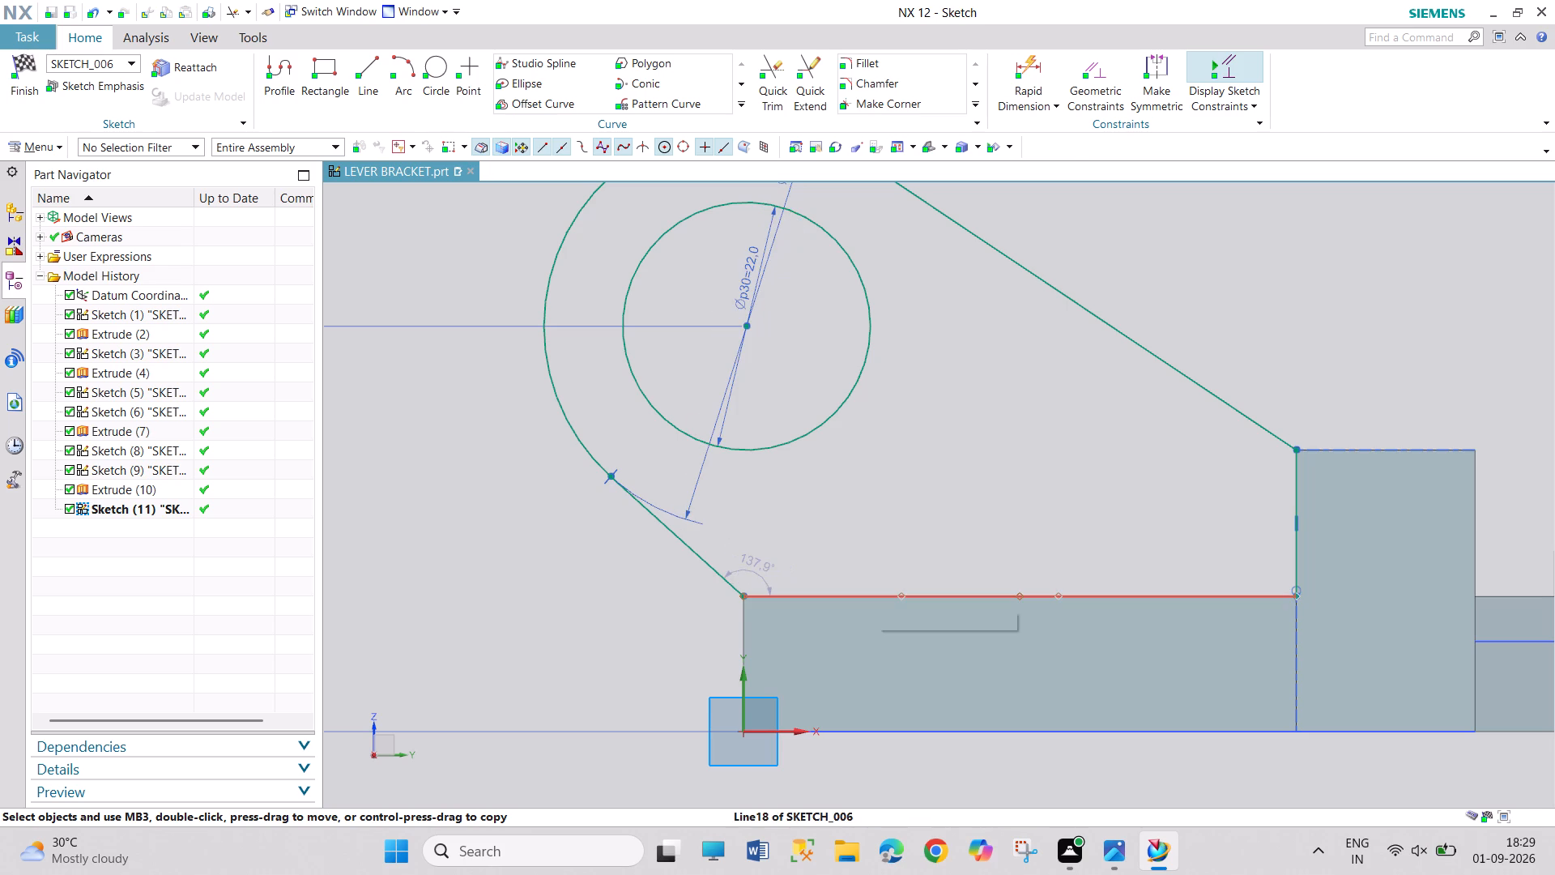
{"action": "right_click", "coordinate": [876, 588]}
{"action": "left_click", "coordinate": [943, 510]}
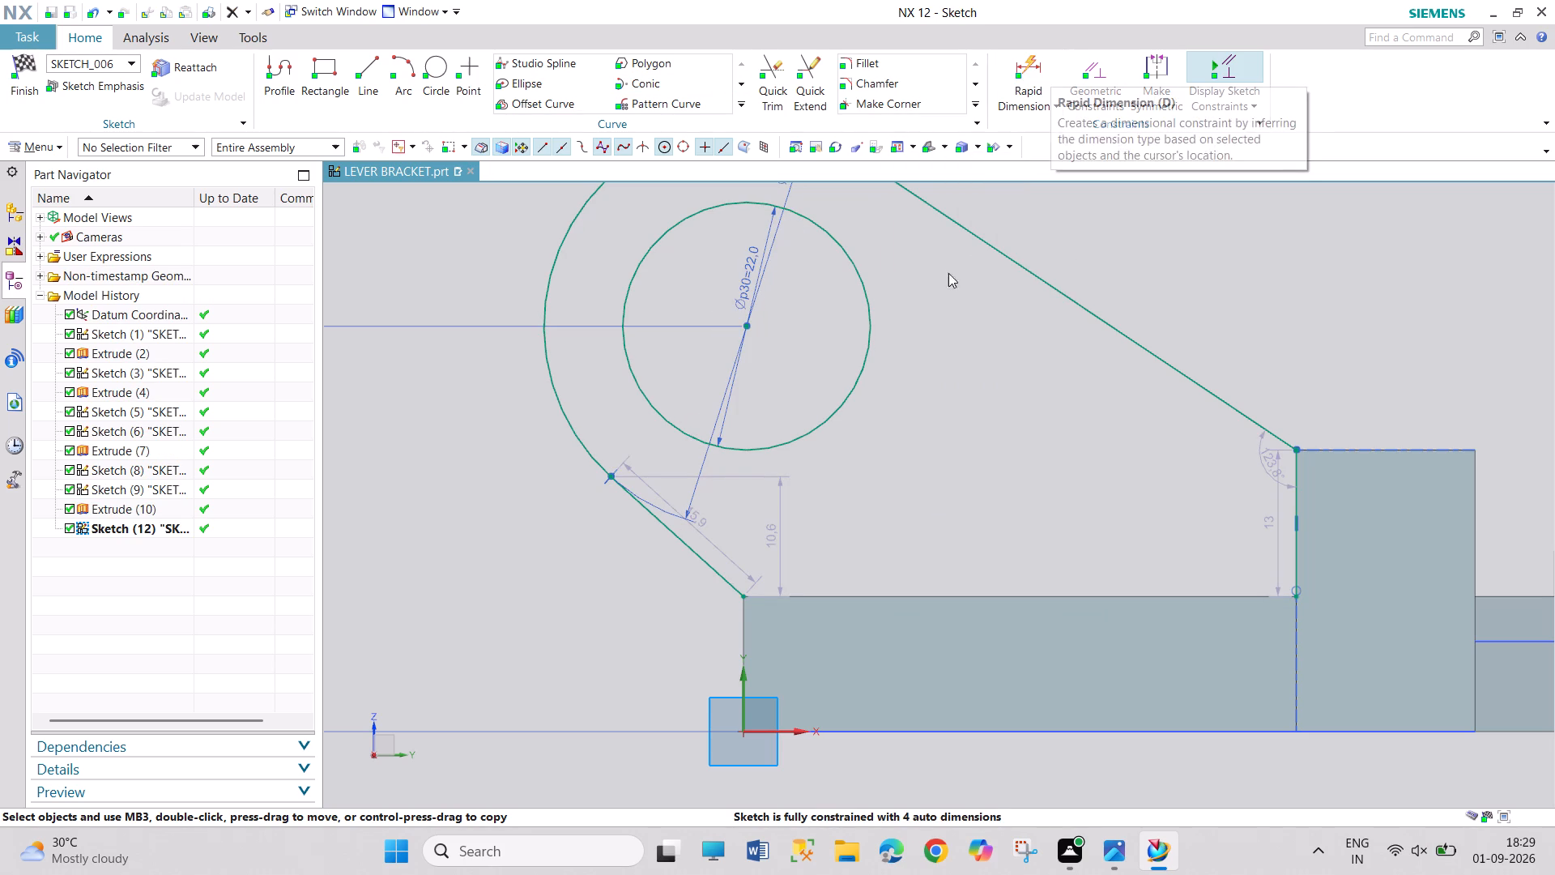
Project the plate's open-end vertical edge, its bottom sketch curves and the vertical edge at the block into the sketch, and finish it.
{"action": "left_click", "coordinate": [739, 101]}
{"action": "left_click", "coordinate": [678, 148]}
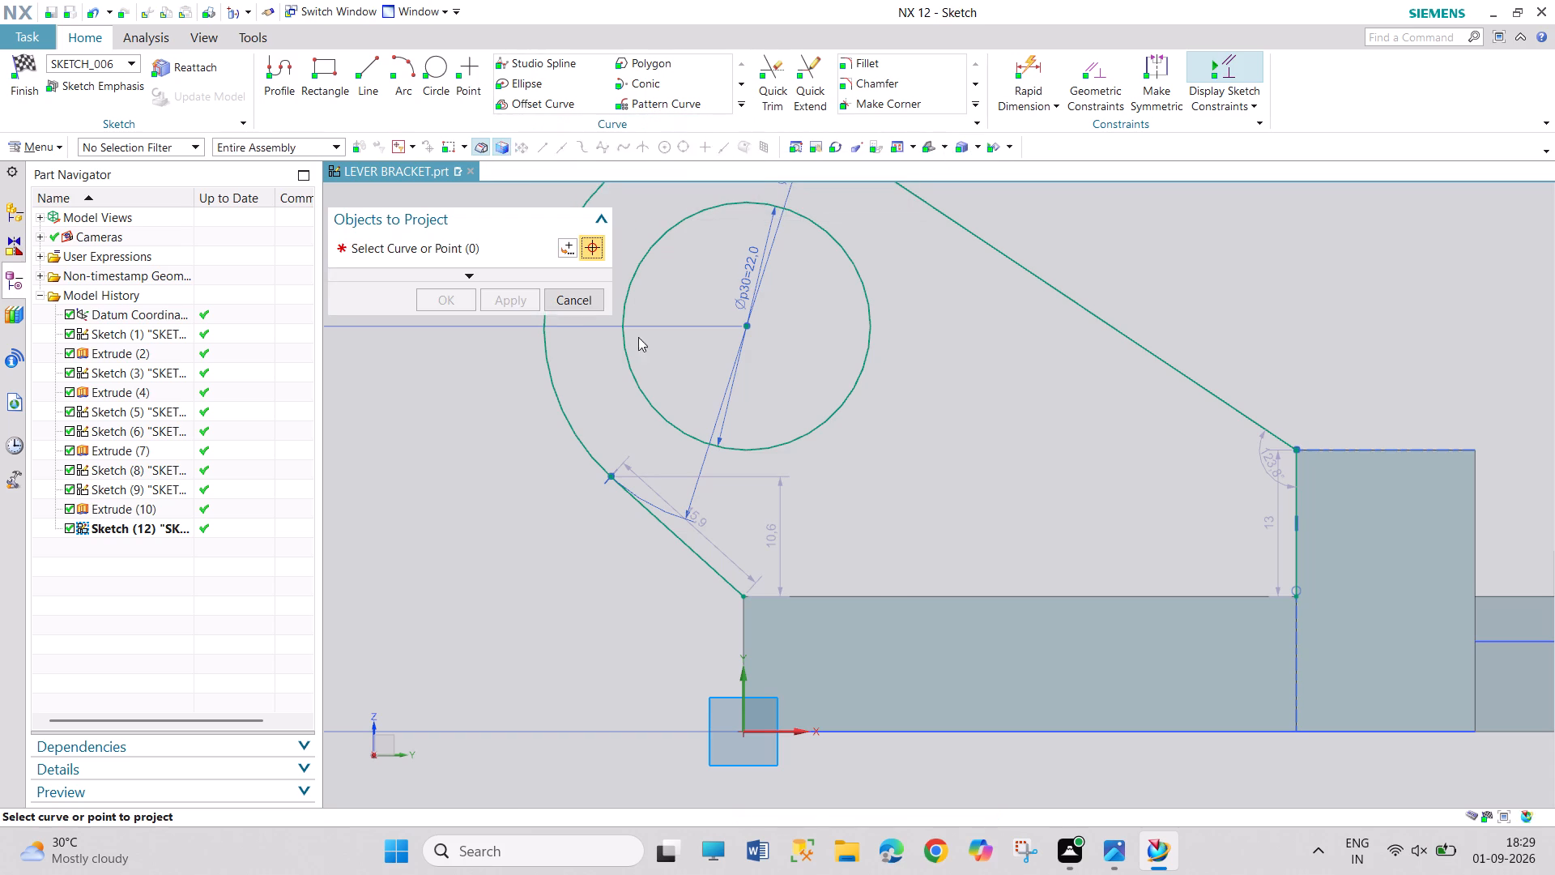
{"action": "left_click", "coordinate": [736, 642]}
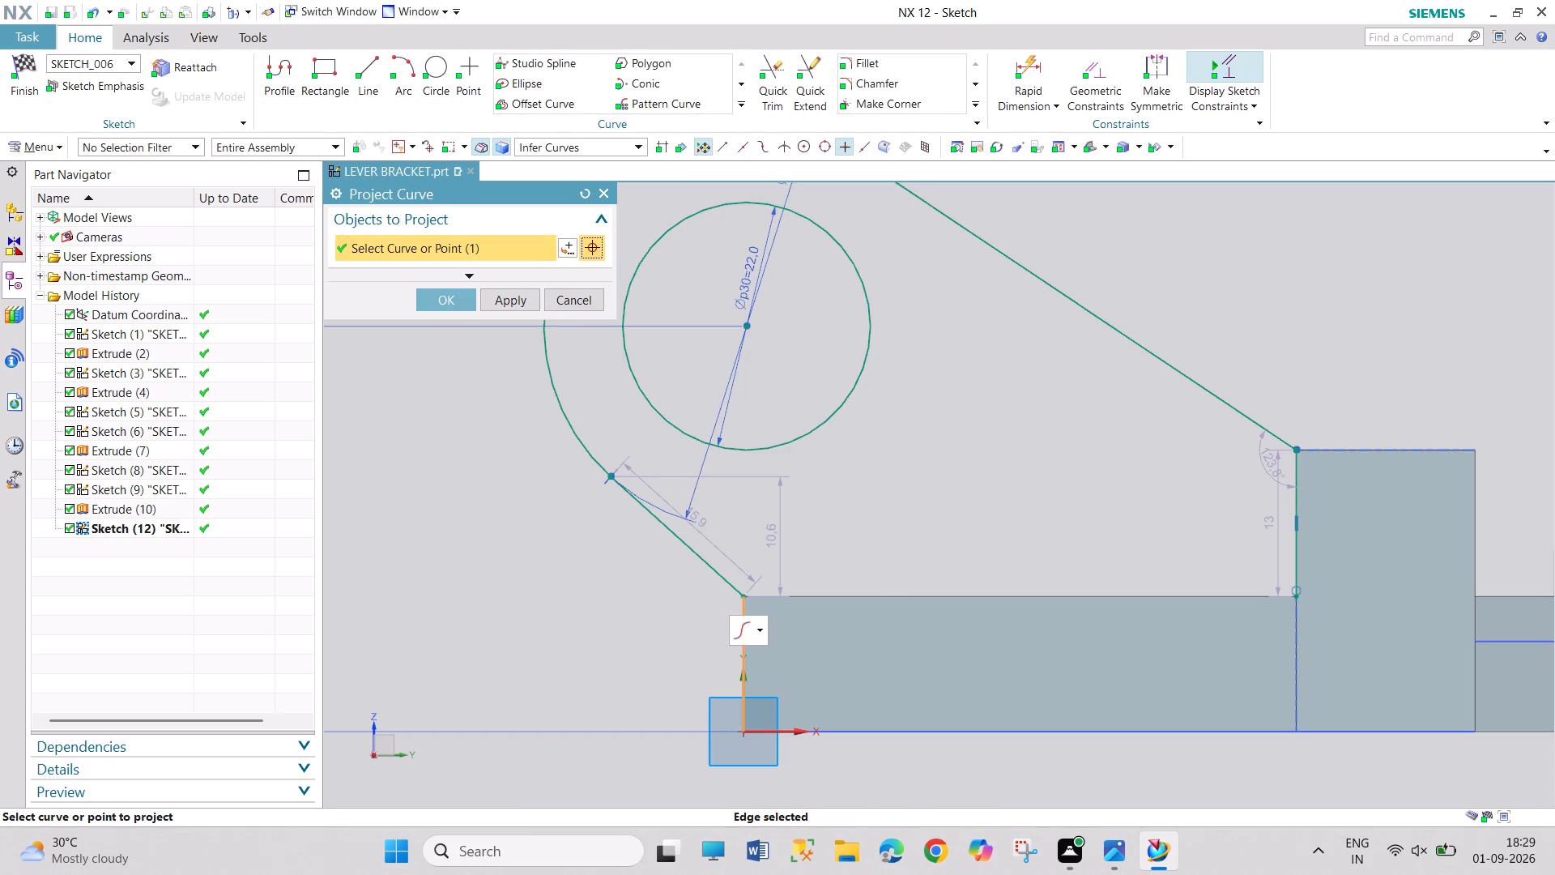
{"action": "left_click", "coordinate": [1019, 740]}
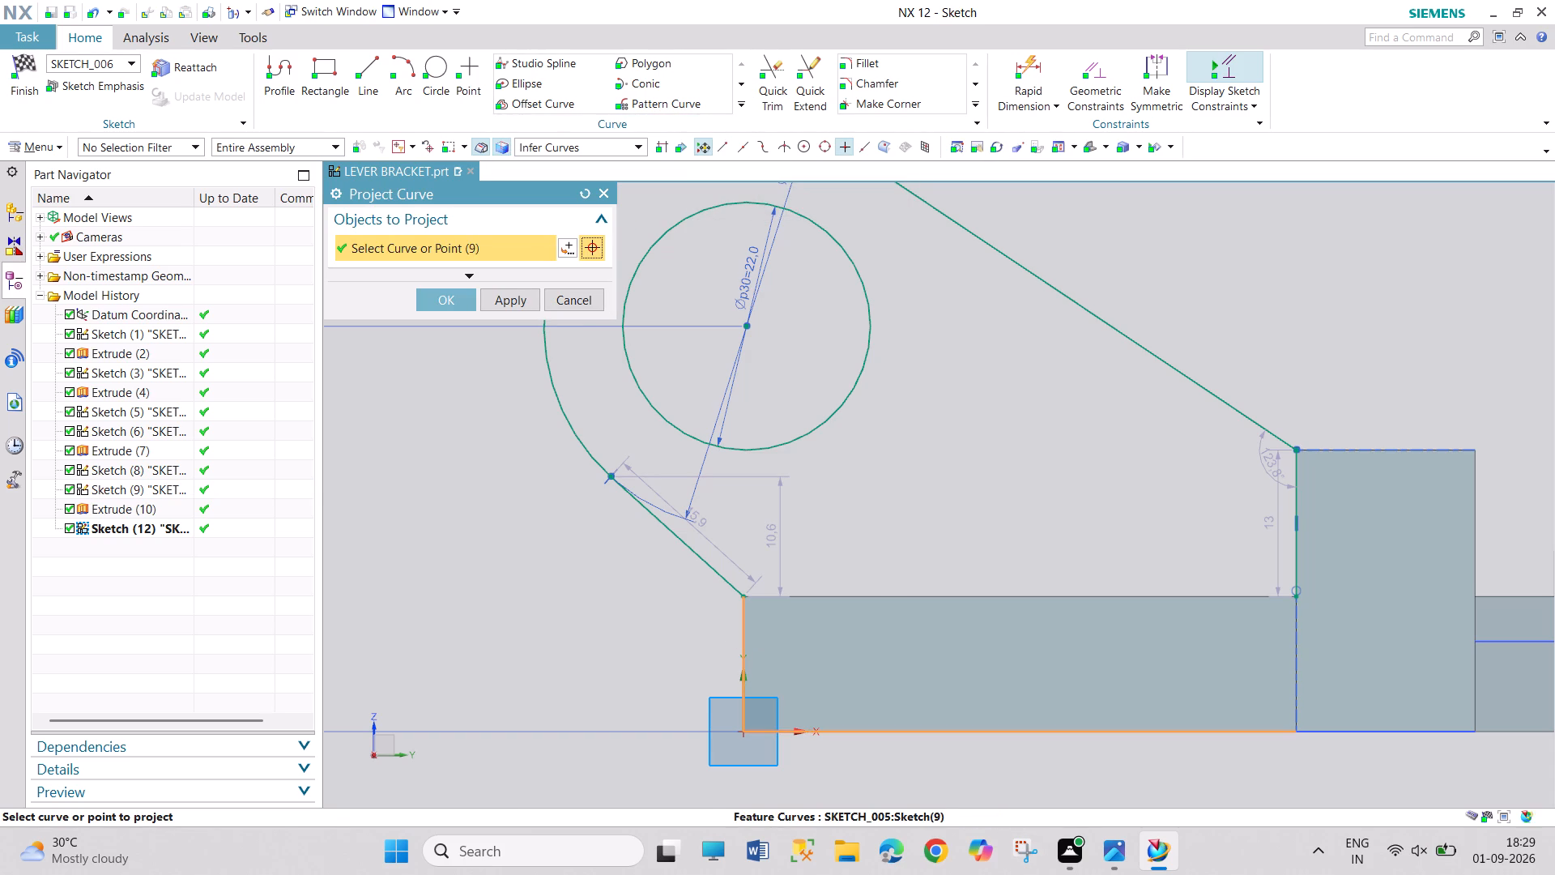
{"action": "left_click", "coordinate": [1296, 648]}
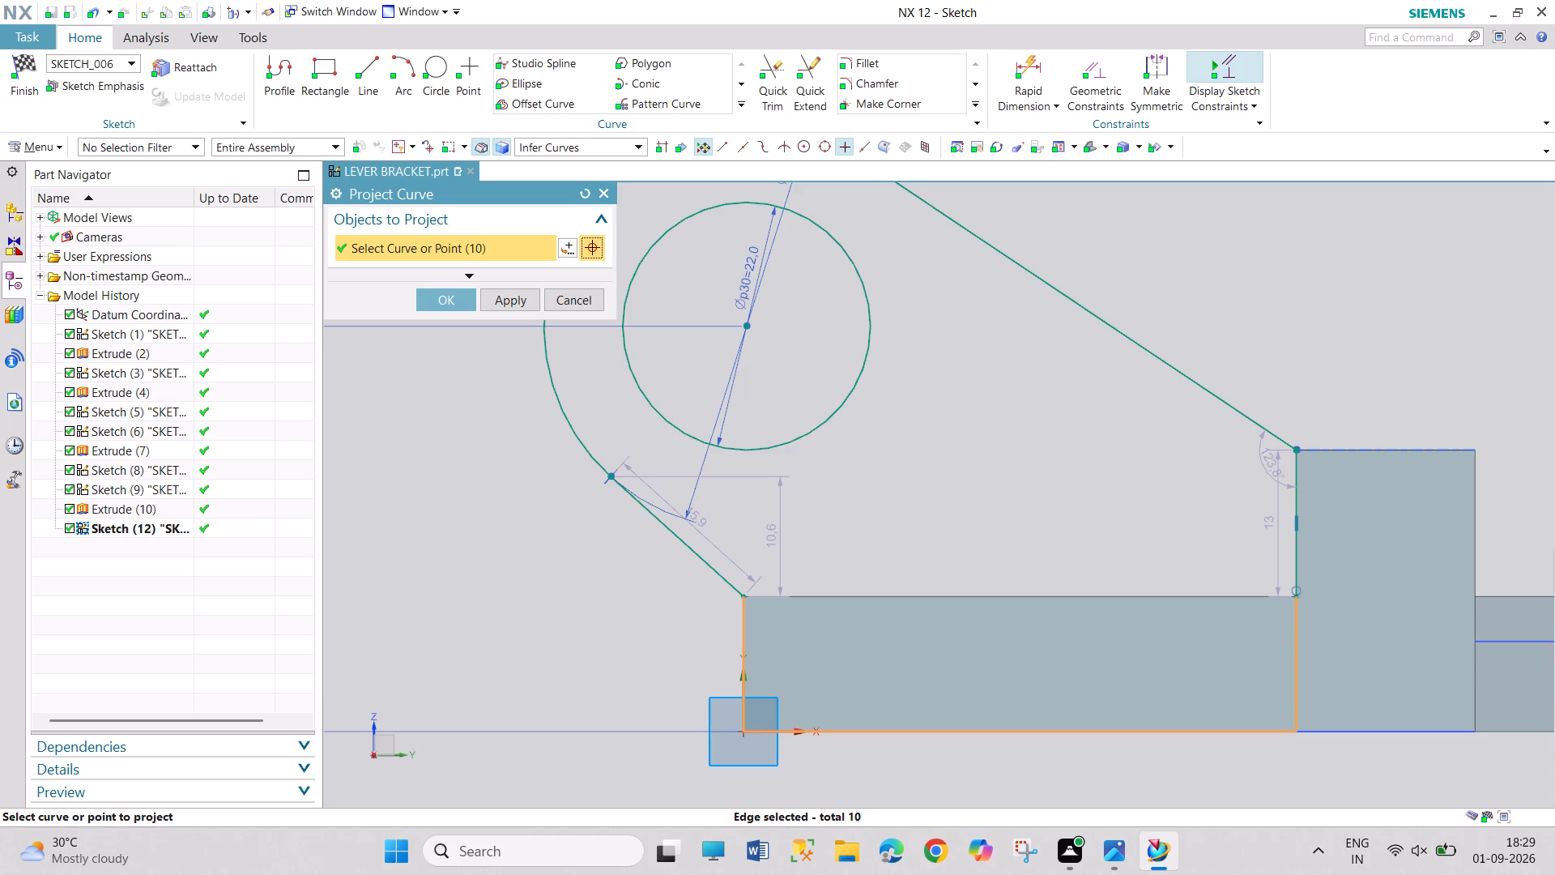
{"action": "left_click", "coordinate": [441, 305]}
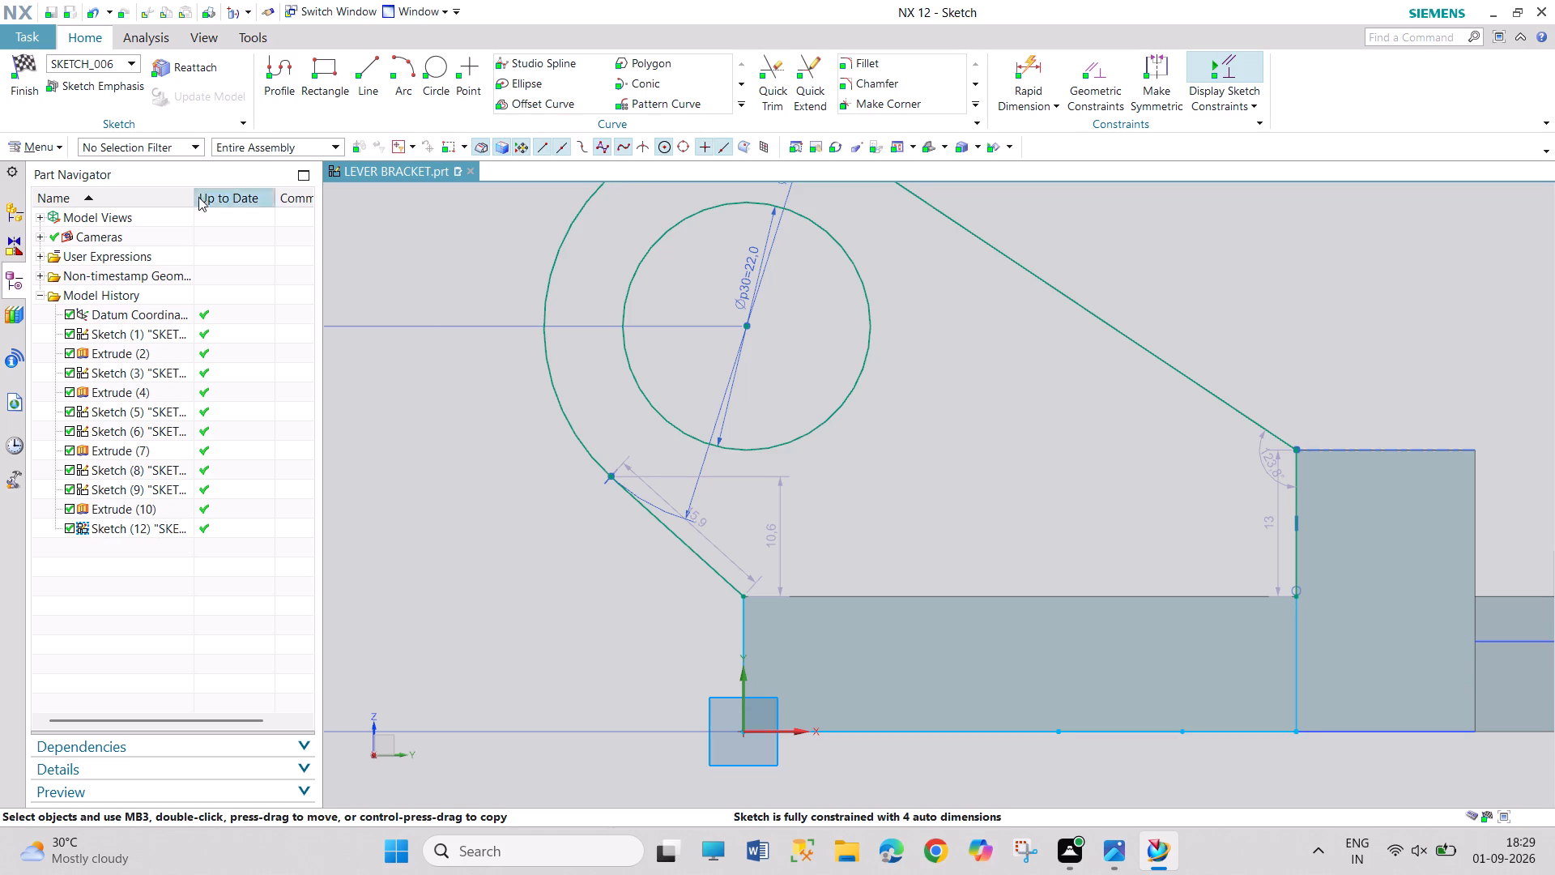
{"action": "left_click", "coordinate": [23, 79]}
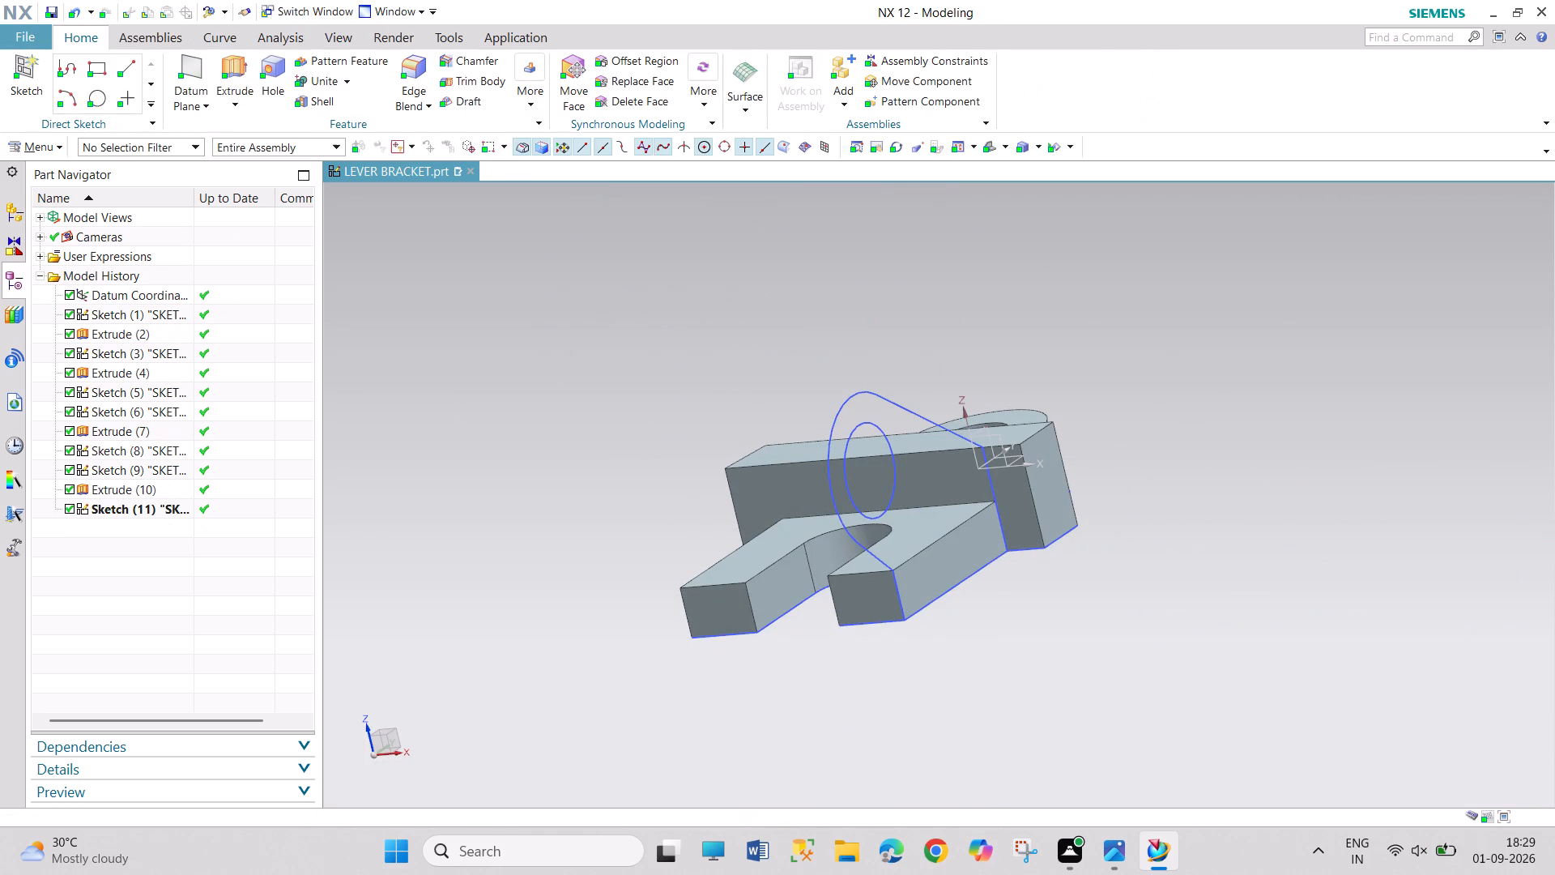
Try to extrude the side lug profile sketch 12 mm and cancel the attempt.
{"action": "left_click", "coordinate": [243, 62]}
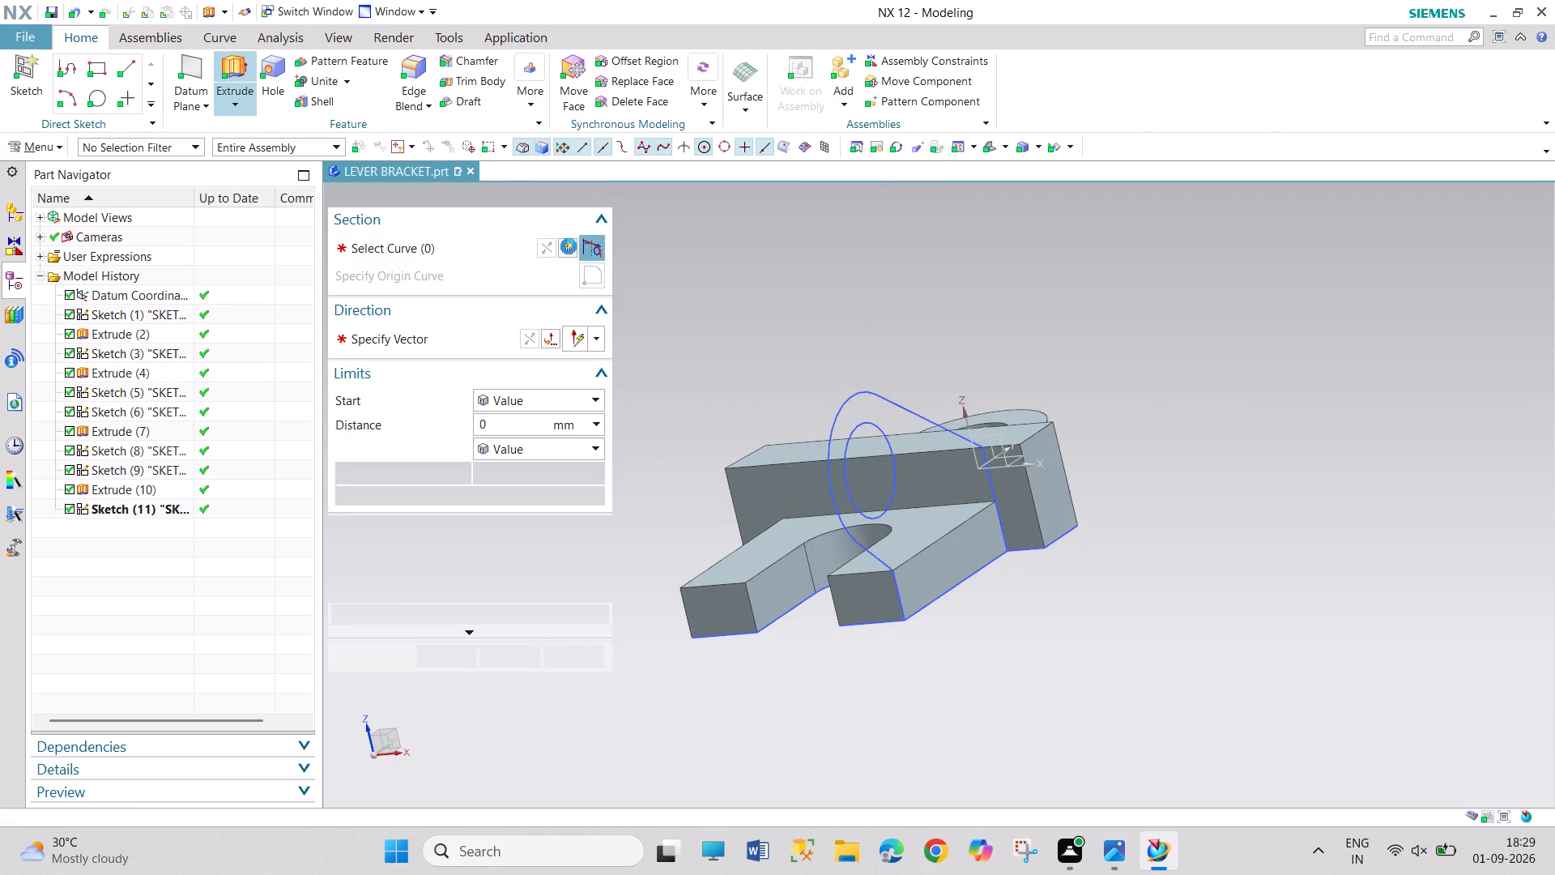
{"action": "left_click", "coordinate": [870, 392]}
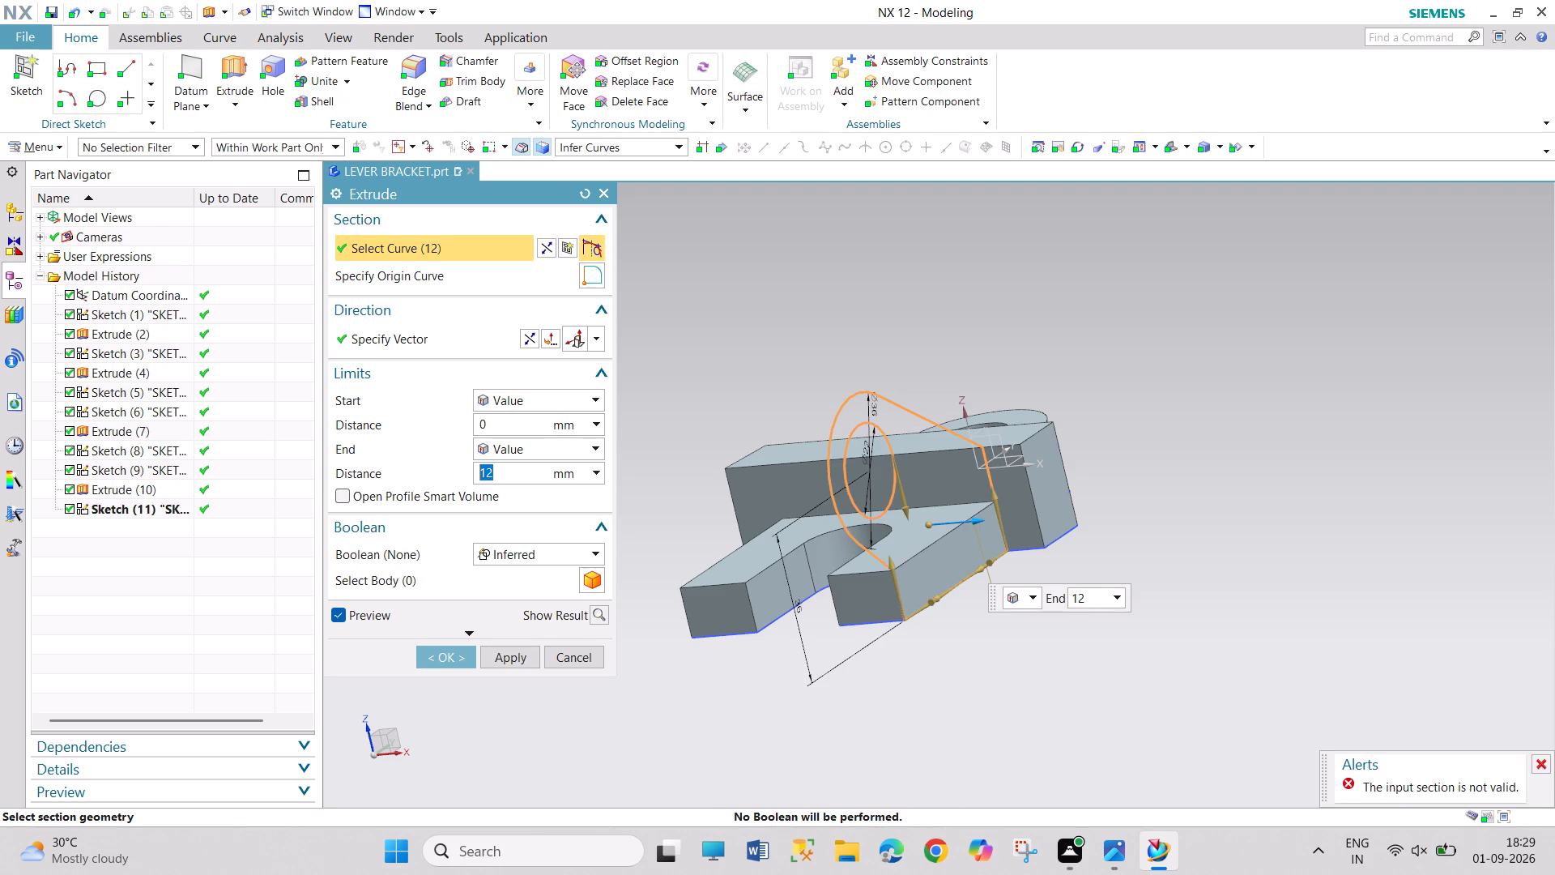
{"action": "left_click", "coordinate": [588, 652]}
Examine the lug profile sketch against the fork plate and block from several angles and up close.
{"action": "middle_click_drag", "start_coordinate": [927, 617], "coordinate": [914, 612]}
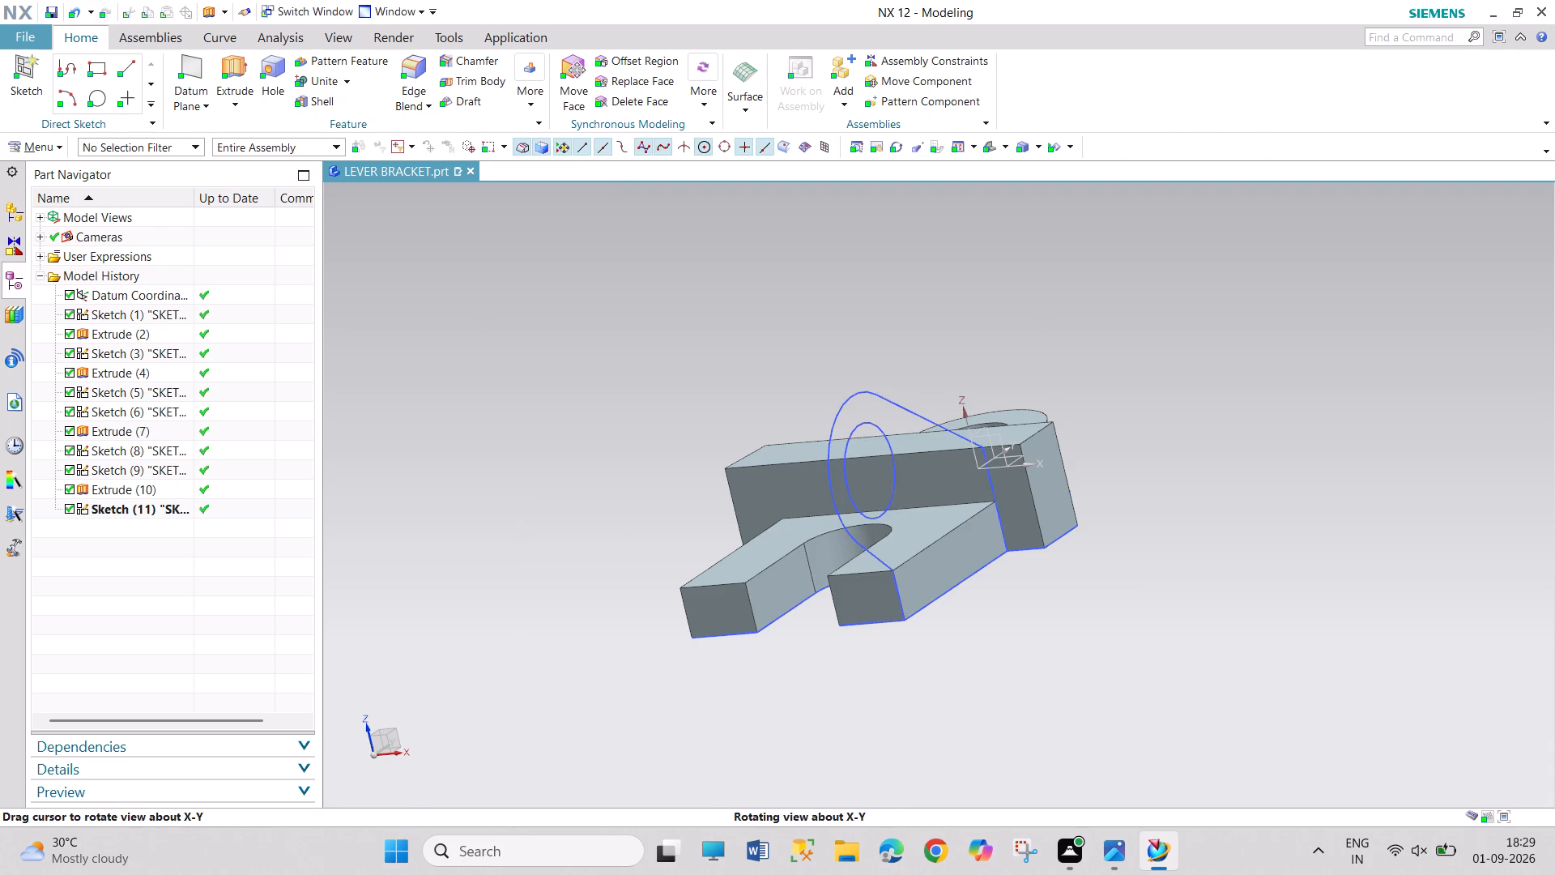
{"action": "middle_click_drag", "start_coordinate": [914, 612], "coordinate": [903, 621]}
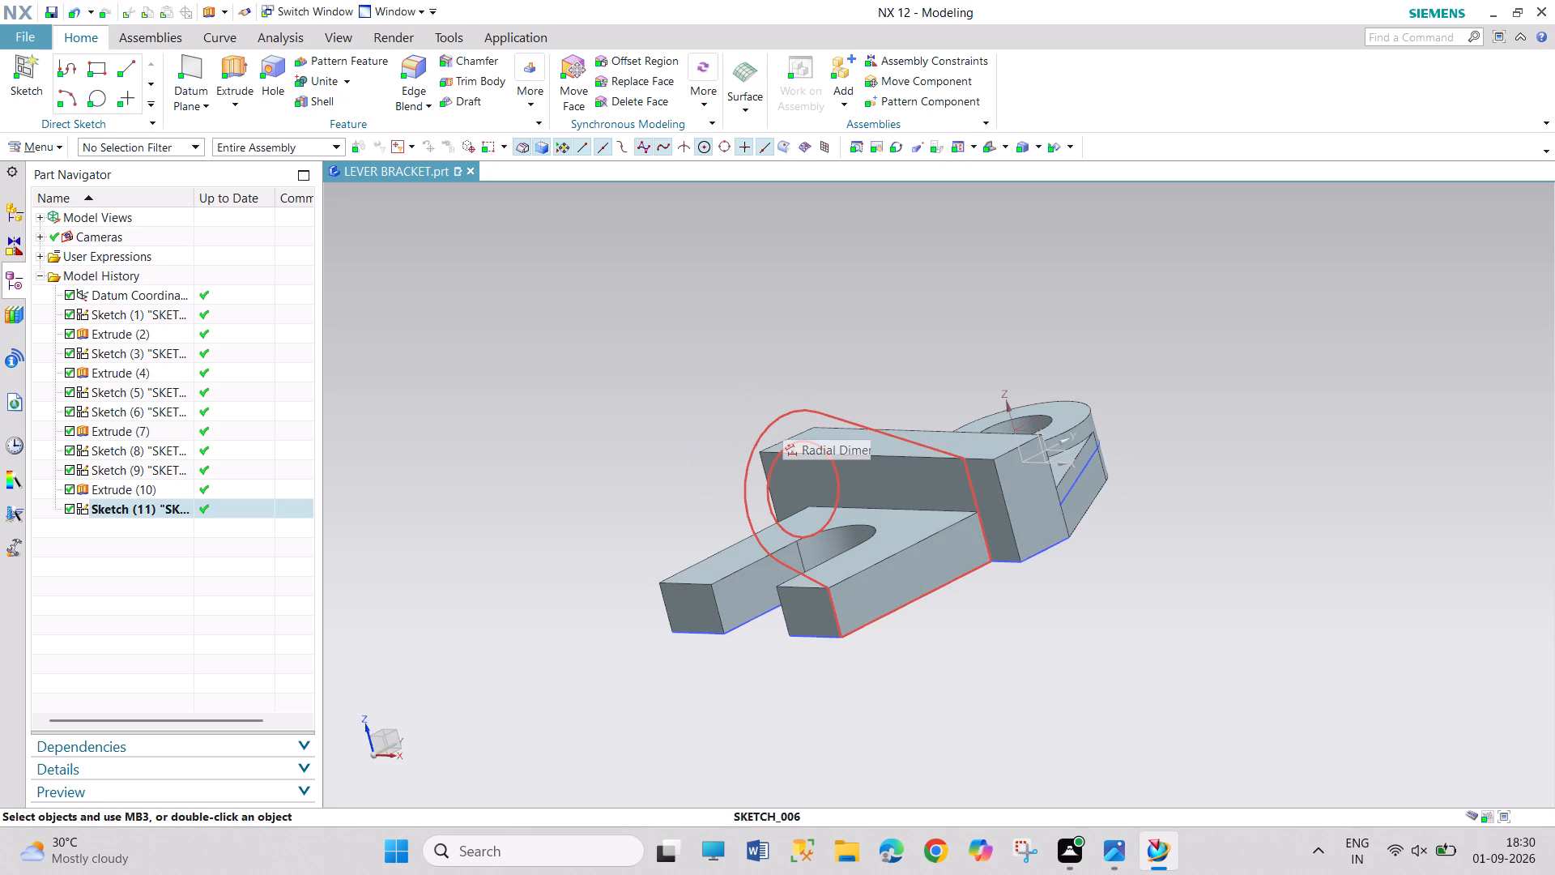
{"action": "middle_click_drag", "start_coordinate": [735, 388], "coordinate": [740, 390]}
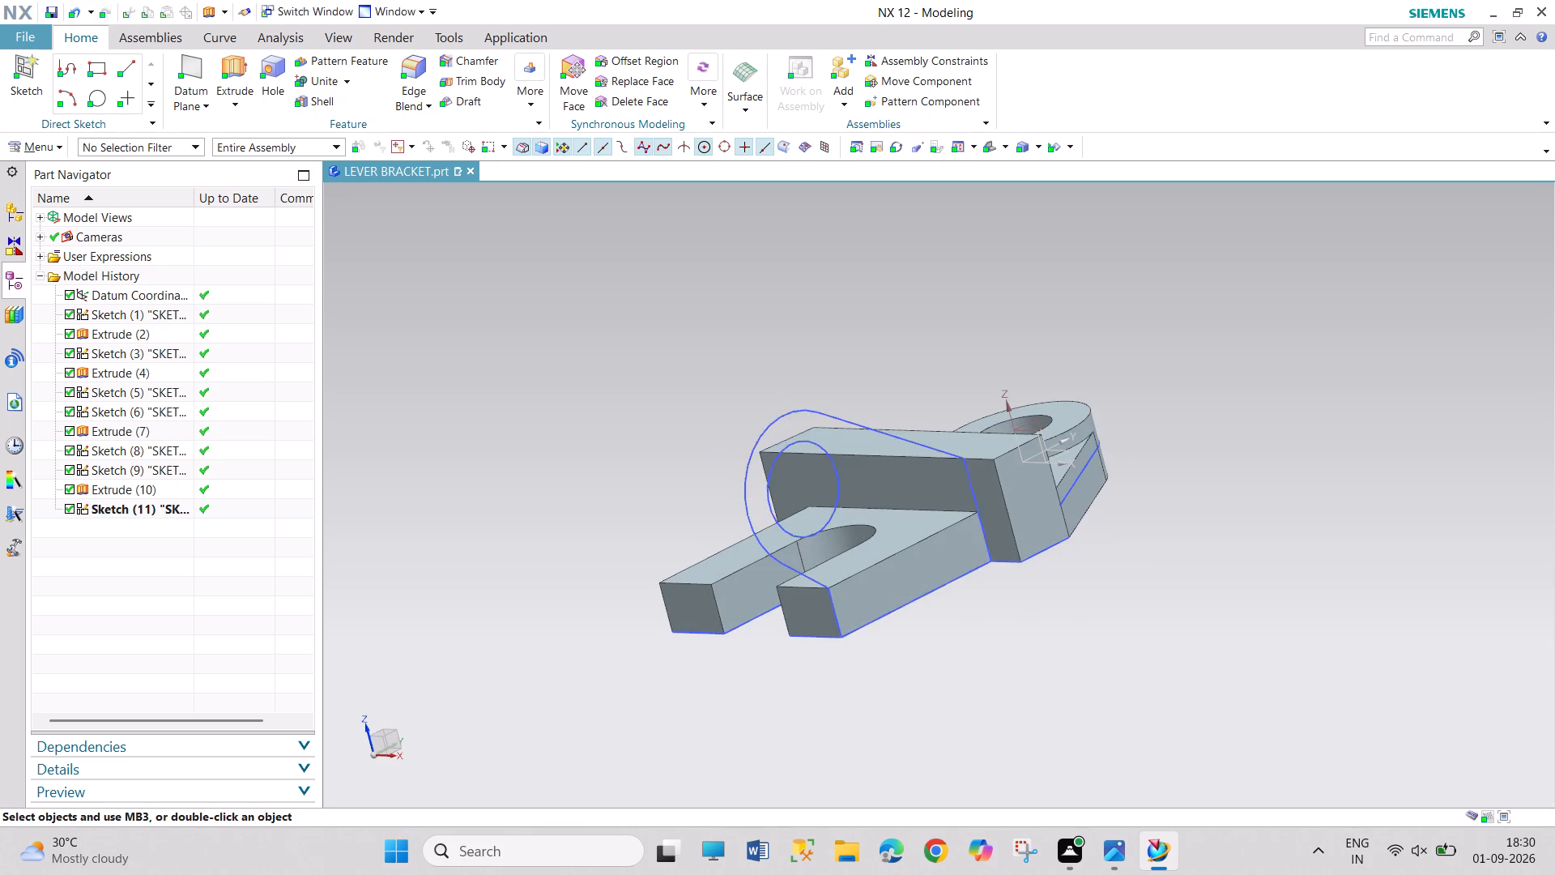
{"action": "middle_click_drag", "start_coordinate": [740, 390], "coordinate": [807, 416]}
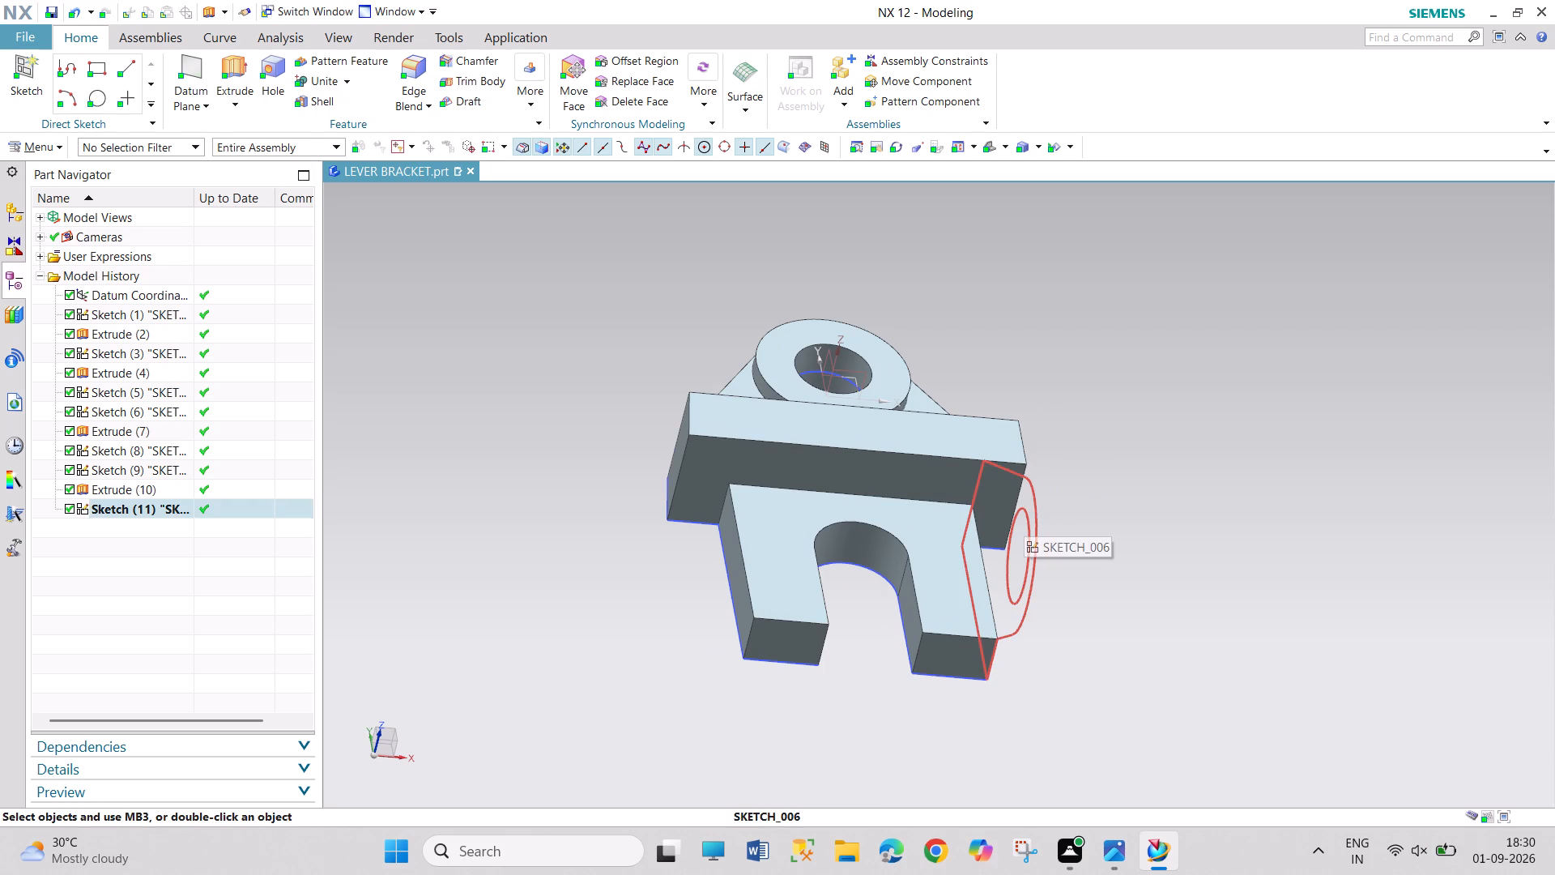
{"action": "middle_click_drag", "start_coordinate": [1118, 610], "coordinate": [1012, 565]}
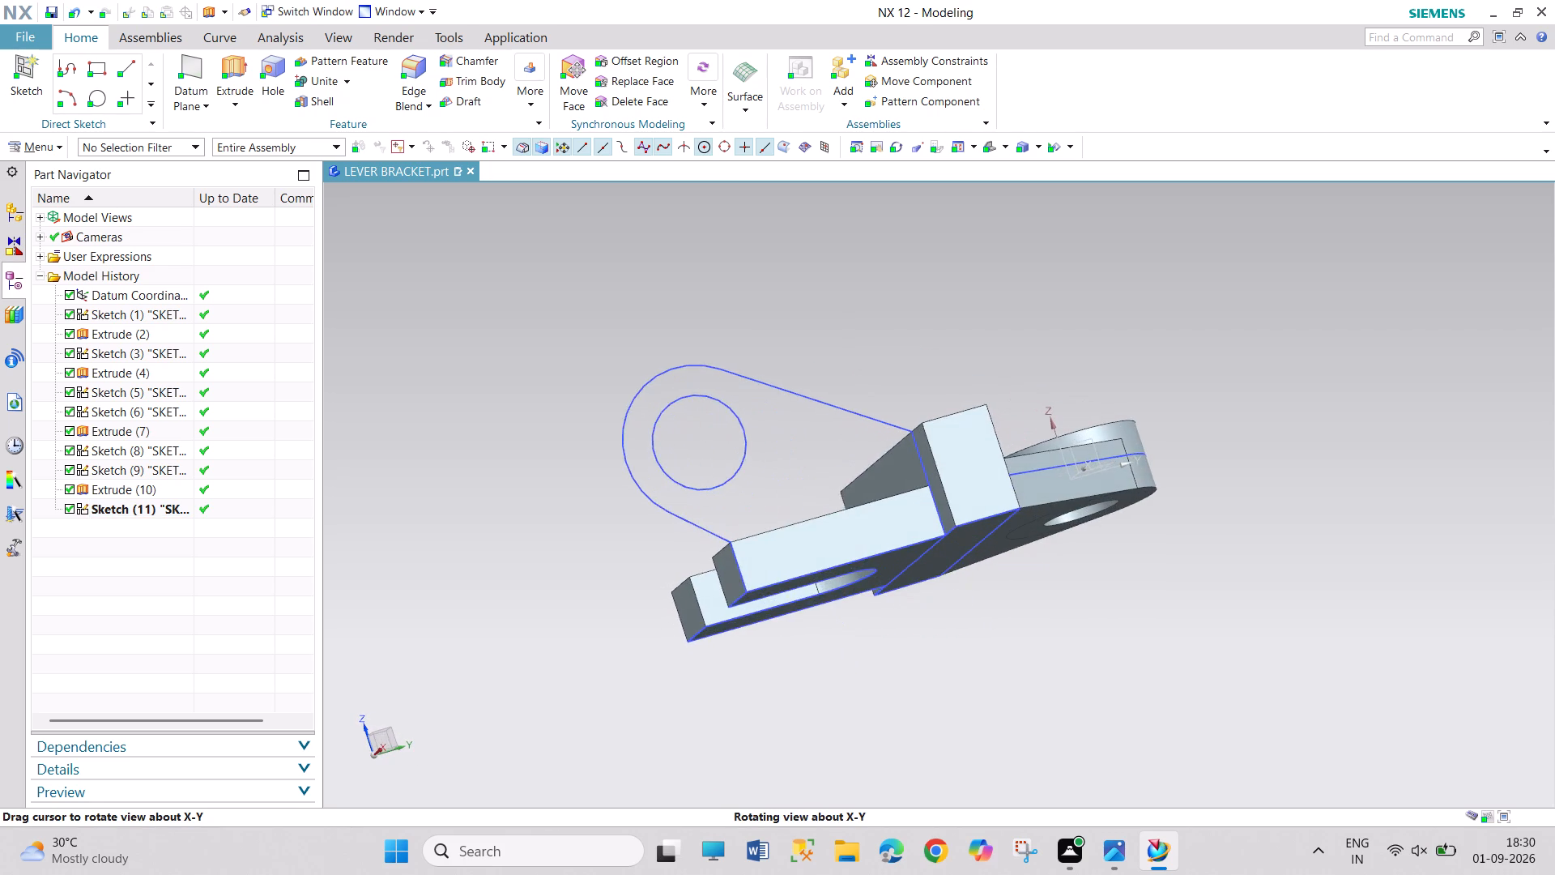
{"action": "middle_click_drag", "start_coordinate": [1012, 565], "coordinate": [1010, 565]}
{"action": "scroll", "coordinate": [707, 578], "scroll_direction": "down", "scroll_amount": 4}
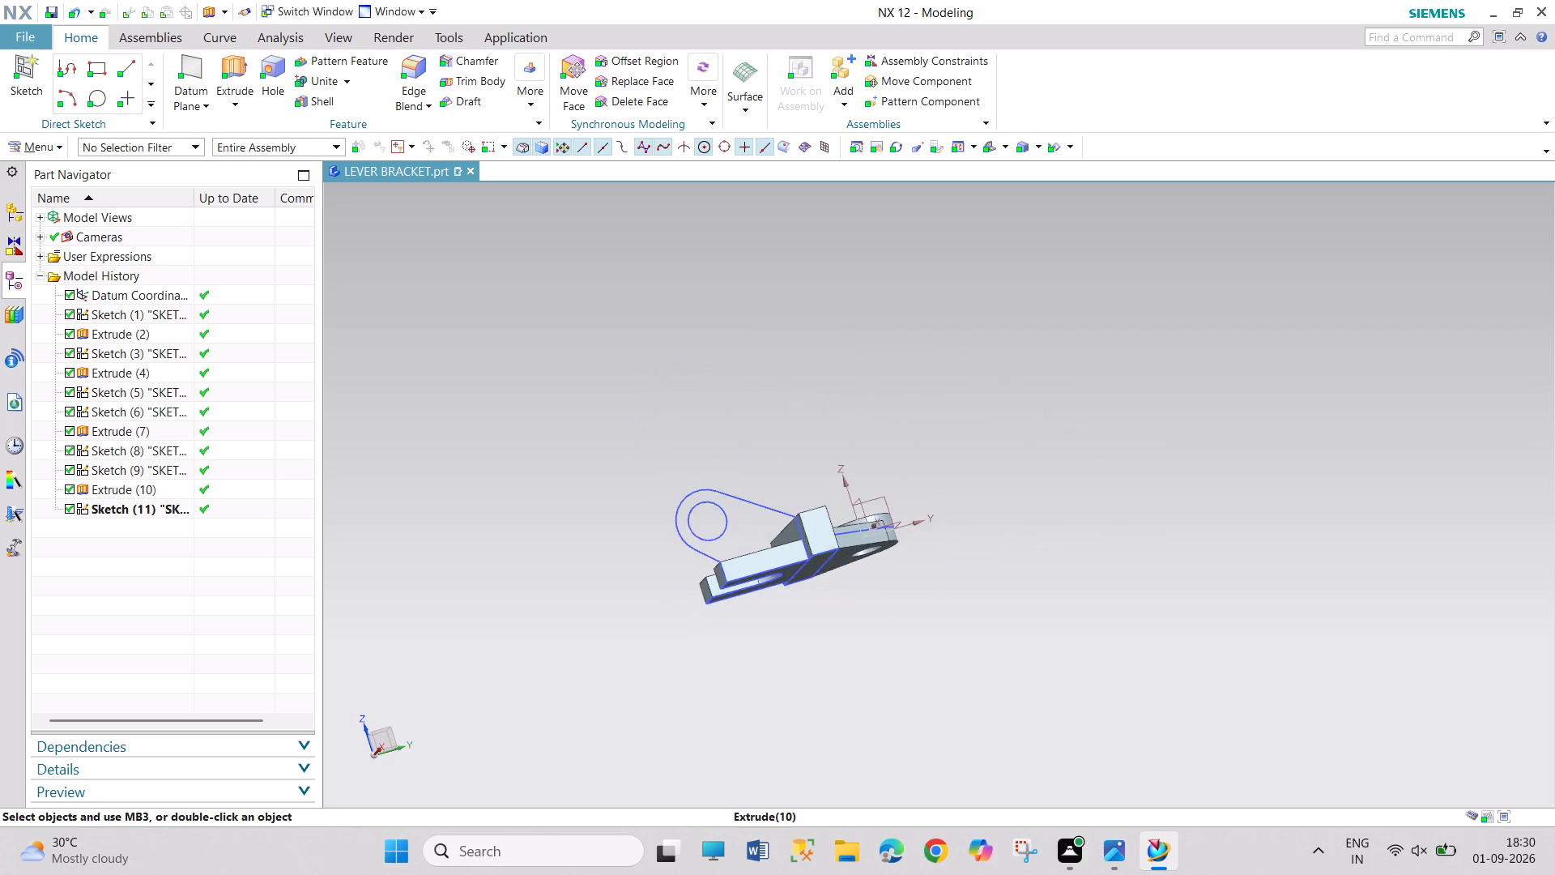
{"action": "scroll", "coordinate": [763, 571], "scroll_direction": "up", "scroll_amount": 5}
{"action": "scroll", "coordinate": [655, 613], "scroll_direction": "up", "scroll_amount": 4}
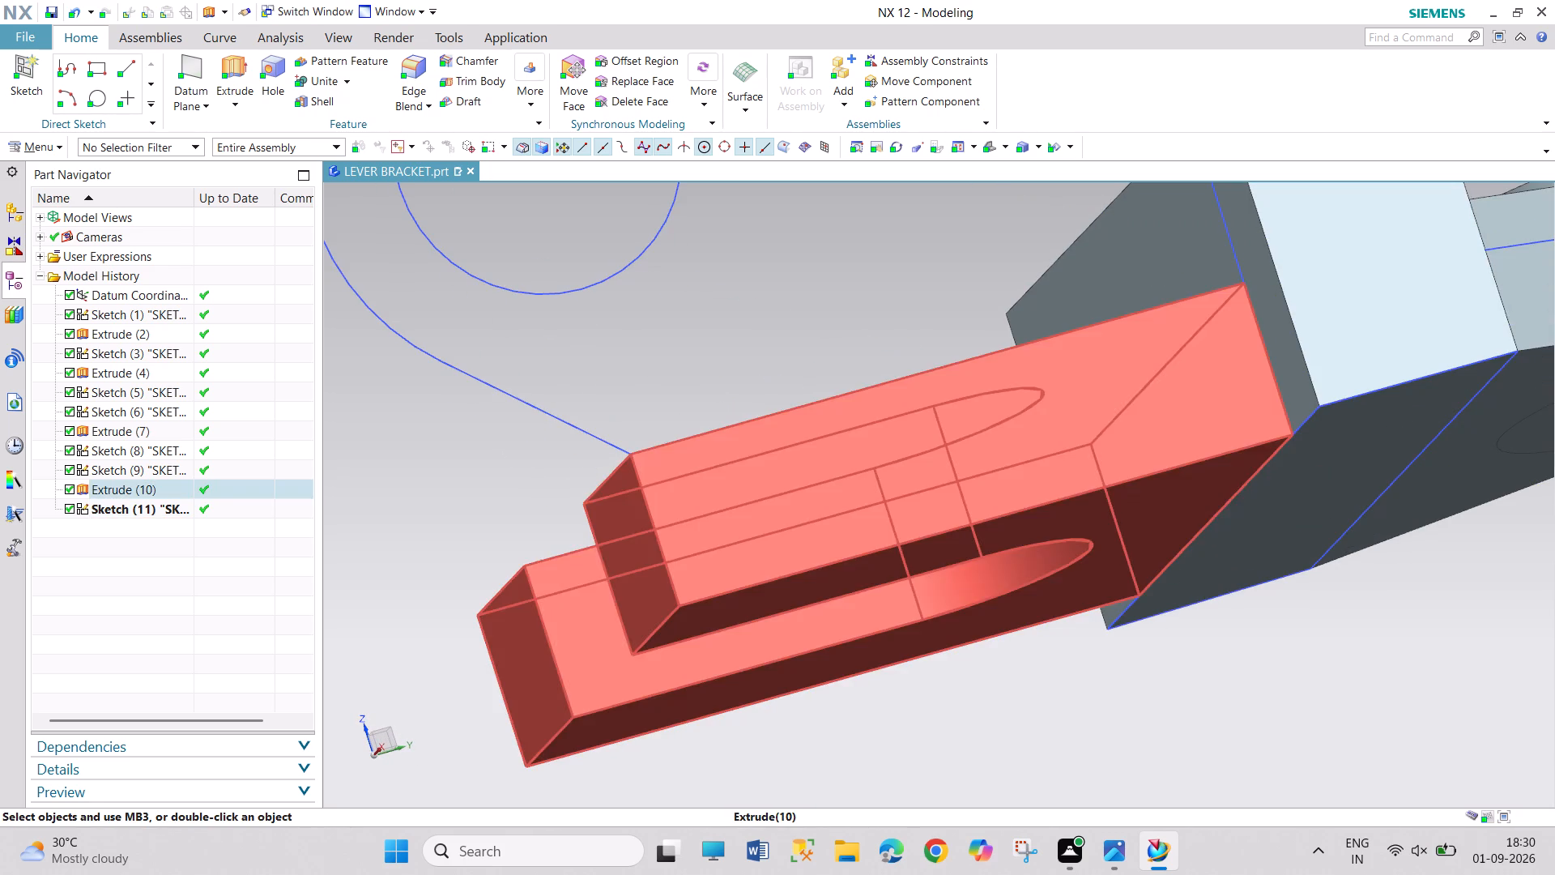
{"action": "scroll", "coordinate": [773, 621], "scroll_direction": "down", "scroll_amount": 4}
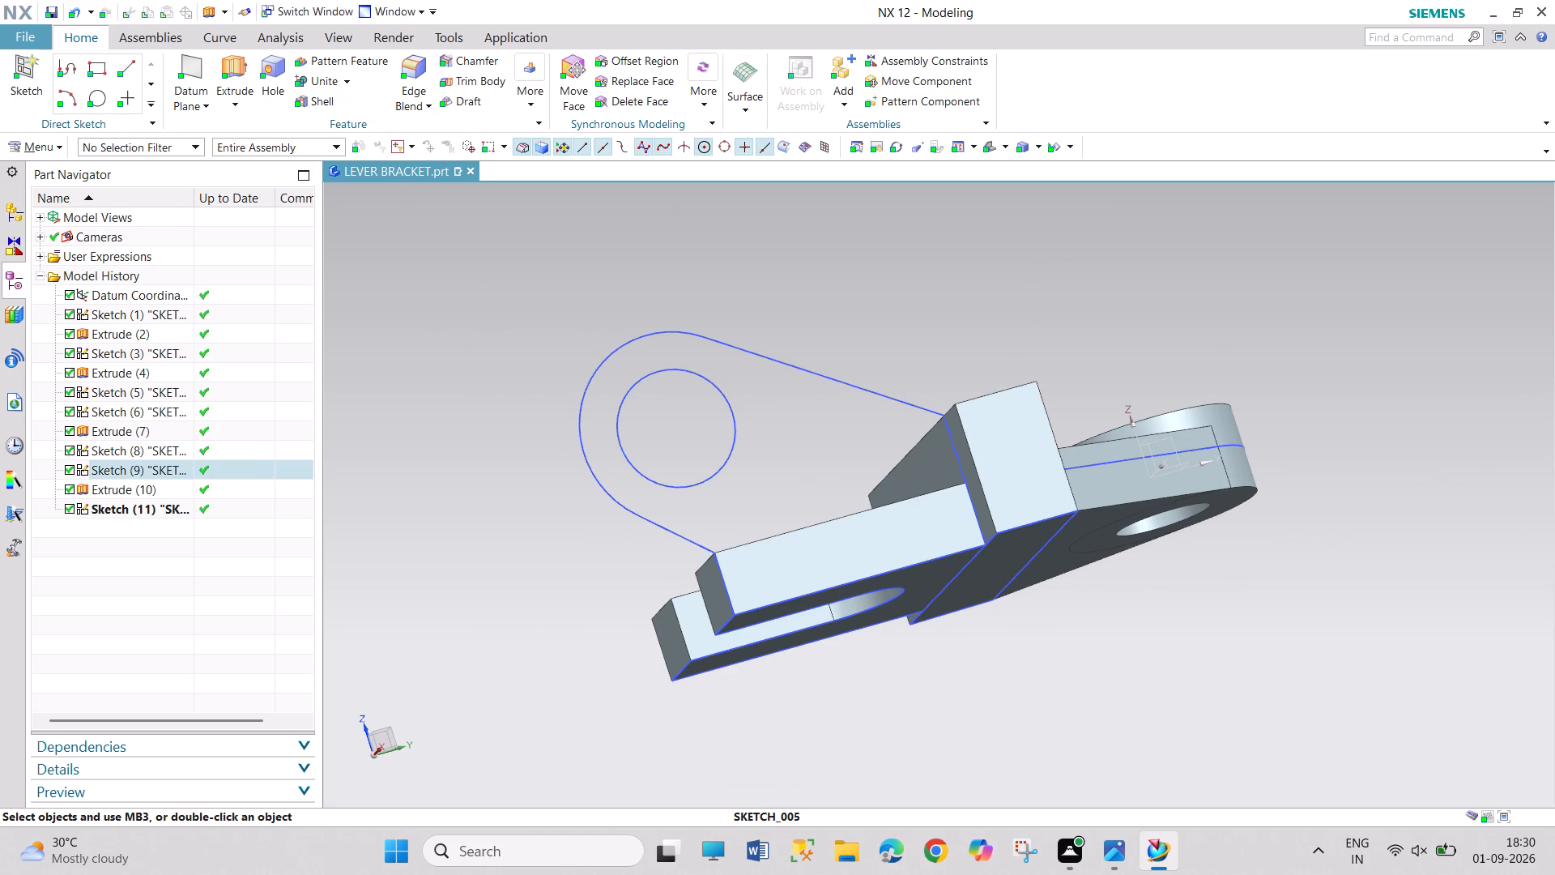
{"action": "middle_click_drag", "start_coordinate": [575, 521], "coordinate": [610, 534]}
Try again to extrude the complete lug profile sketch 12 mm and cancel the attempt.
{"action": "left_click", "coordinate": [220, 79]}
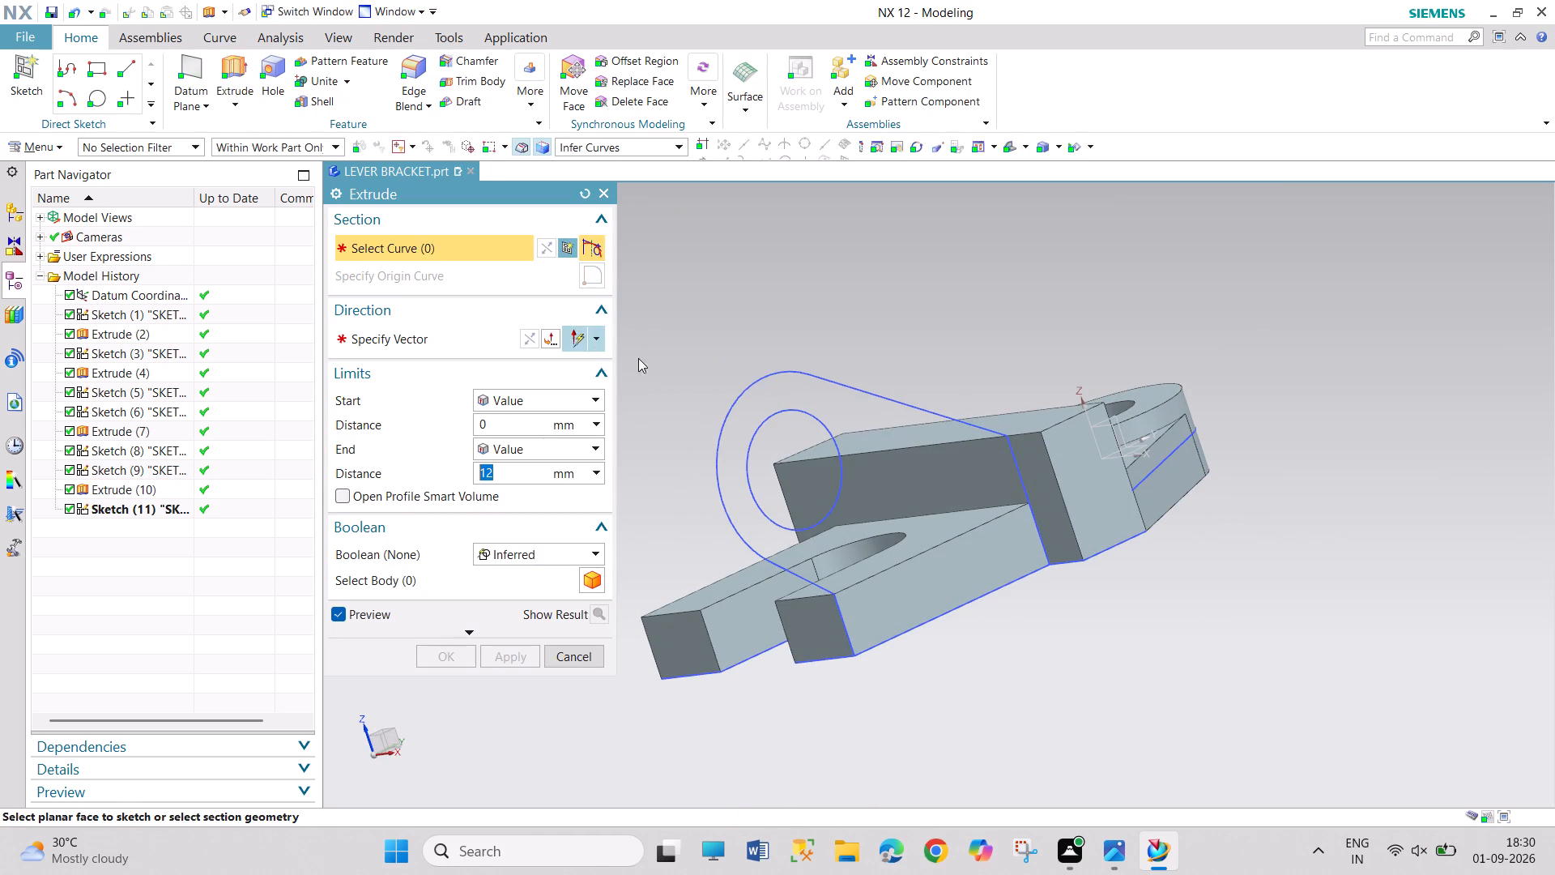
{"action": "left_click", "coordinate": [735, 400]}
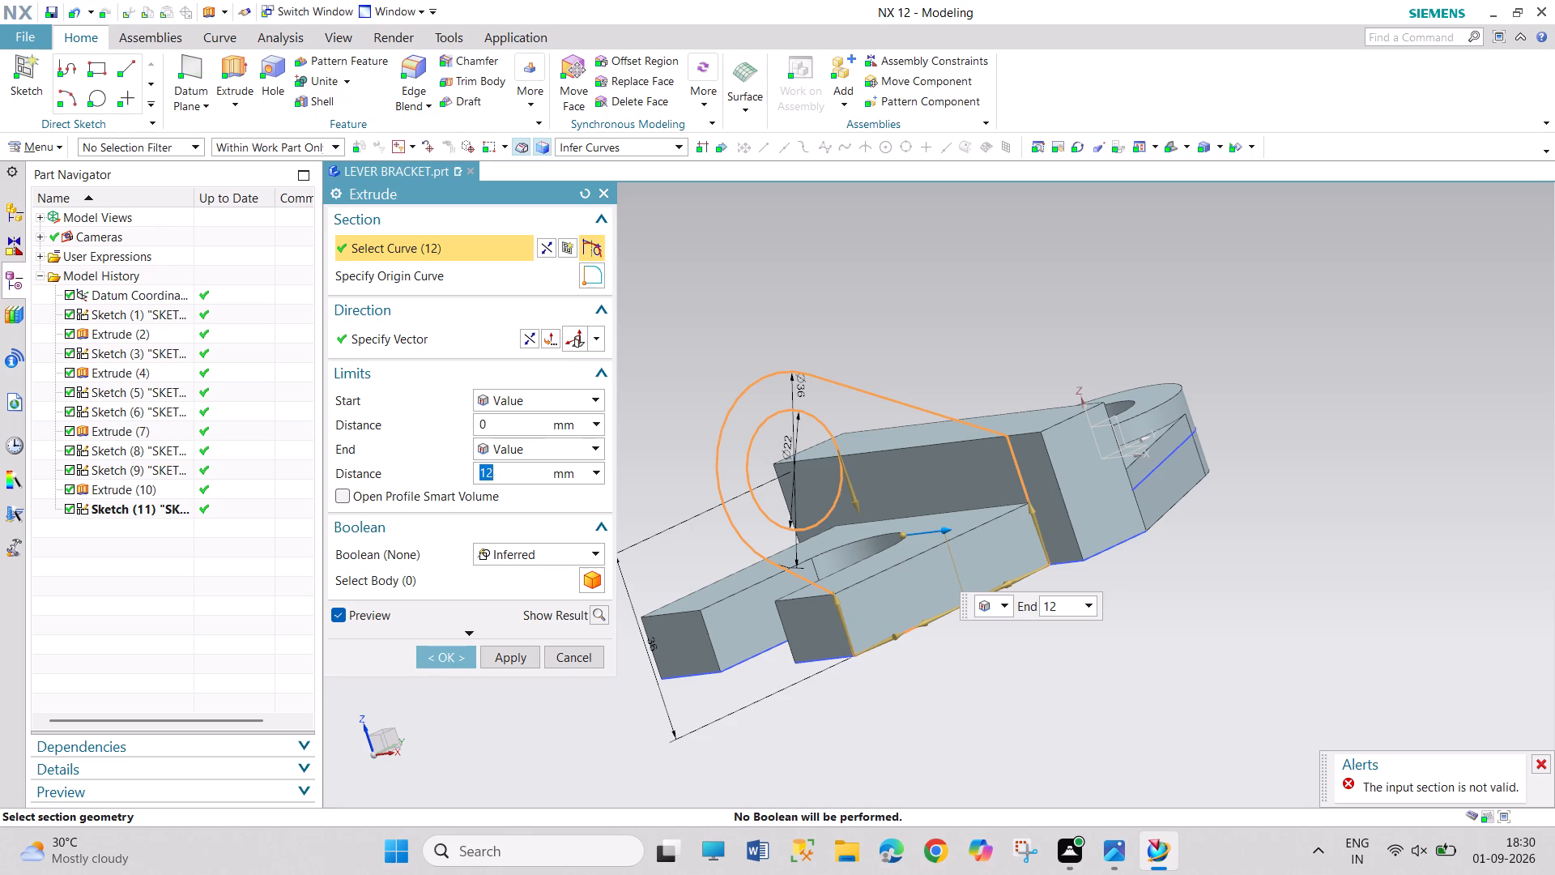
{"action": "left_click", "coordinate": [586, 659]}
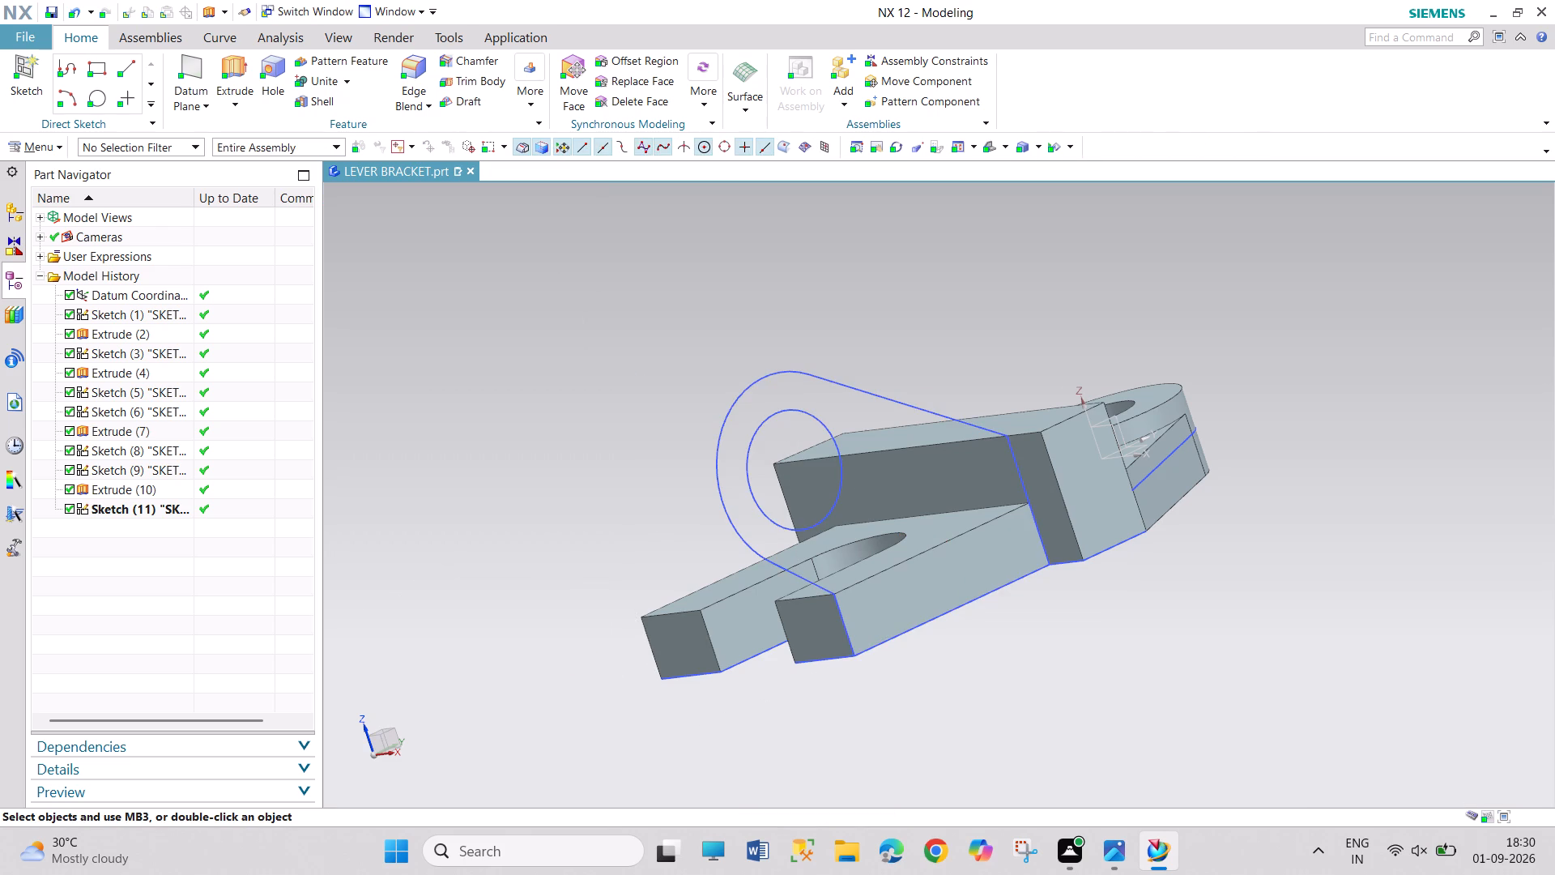
Reopen the lug profile sketch with rollback and move the 13 mm height dimension away from the vertical line at the block.
{"action": "right_click", "coordinate": [947, 413]}
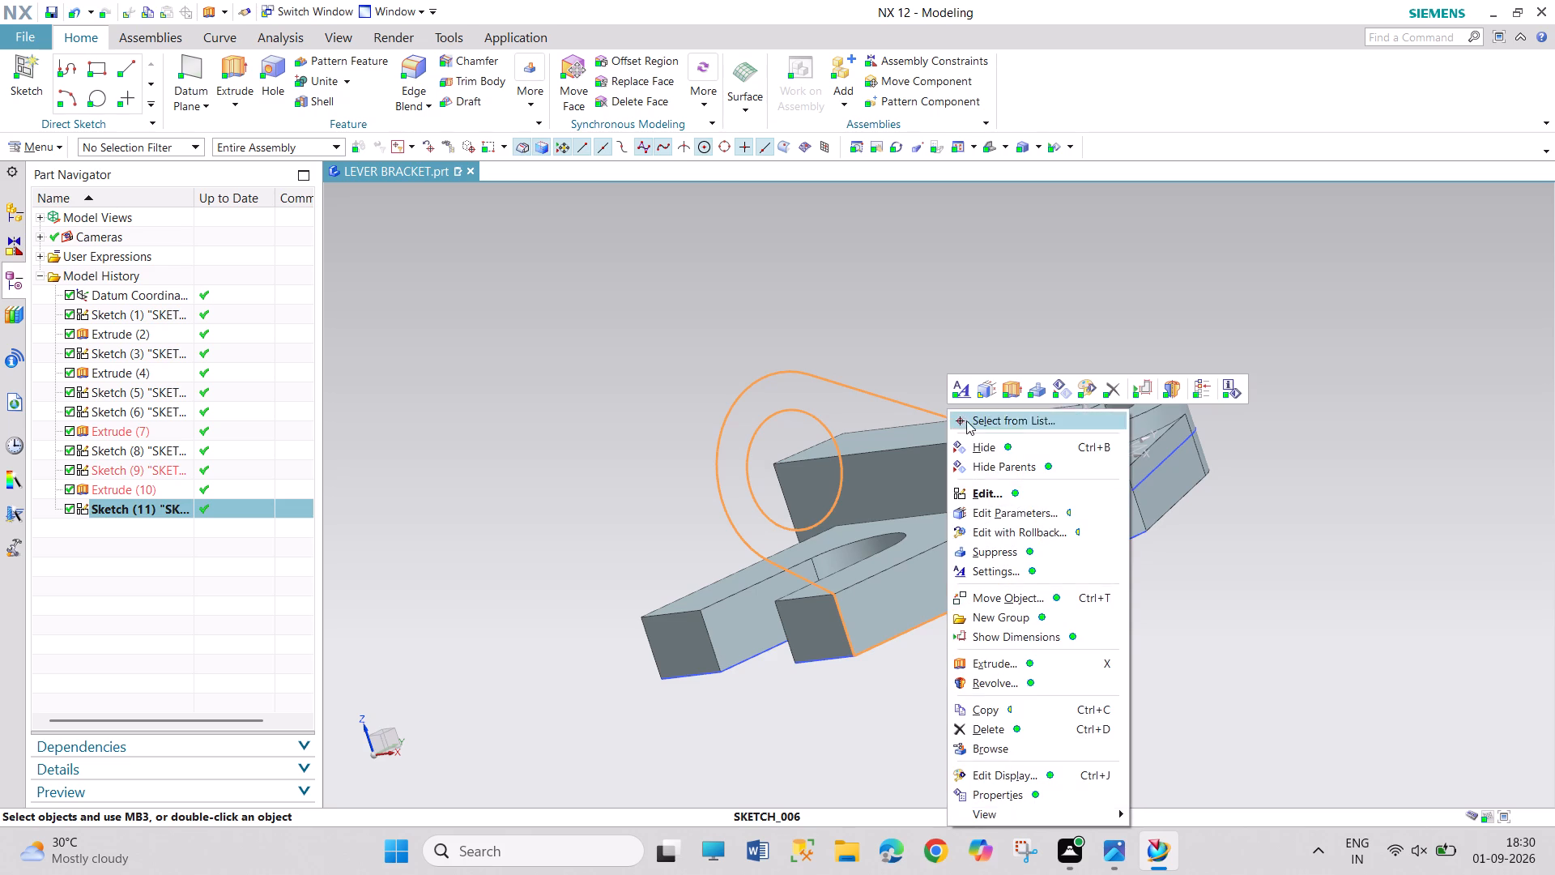
{"action": "left_click", "coordinate": [1016, 532]}
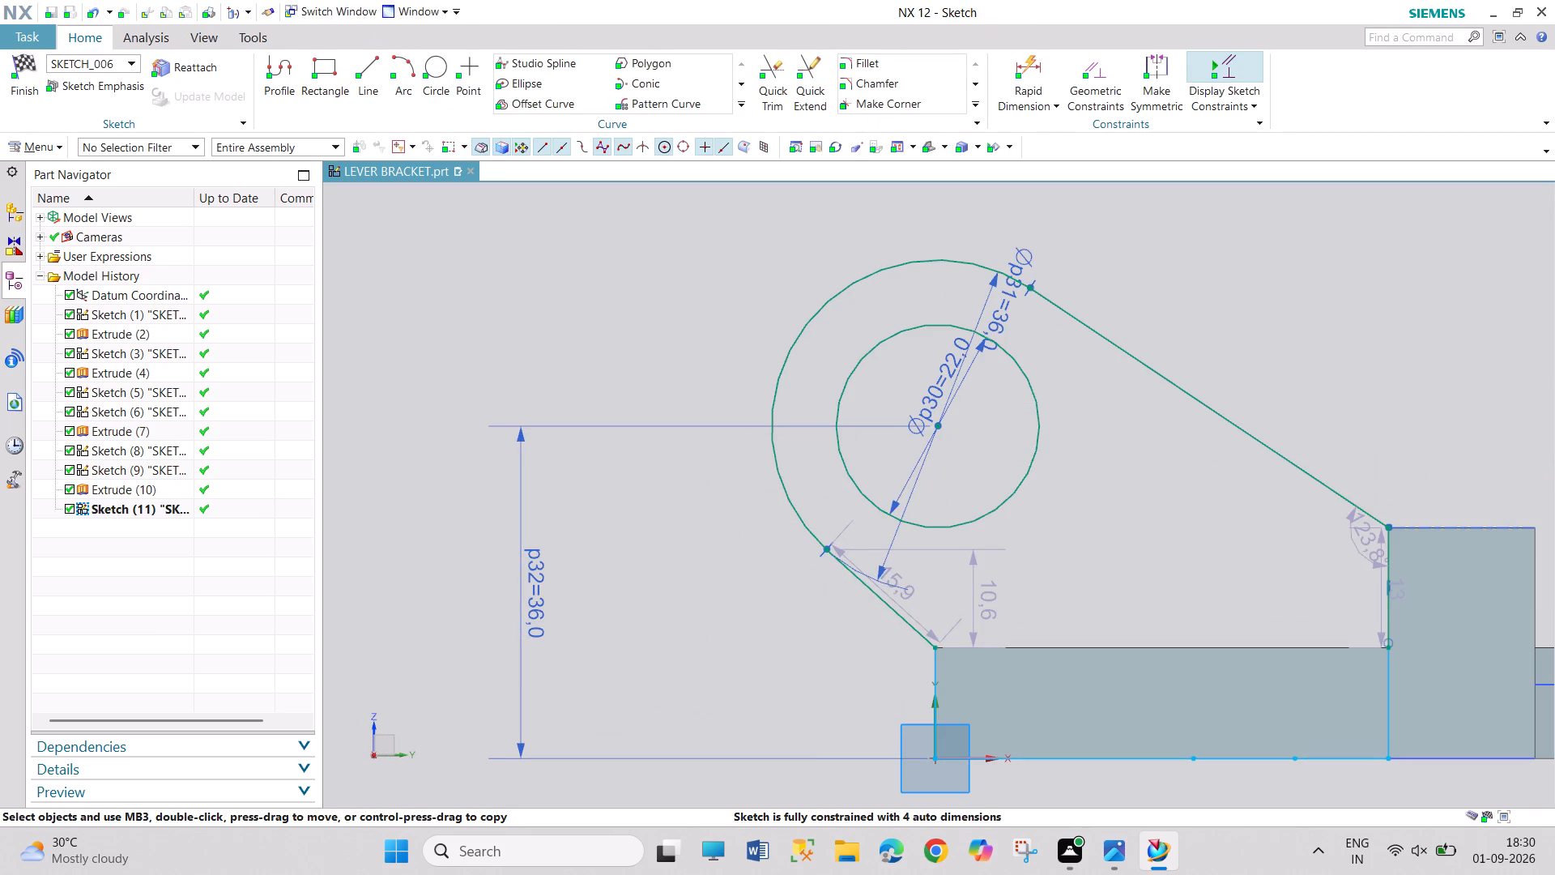
{"action": "scroll", "coordinate": [1030, 723], "scroll_direction": "down", "scroll_amount": 3}
{"action": "scroll", "coordinate": [1214, 710], "scroll_direction": "up", "scroll_amount": 4}
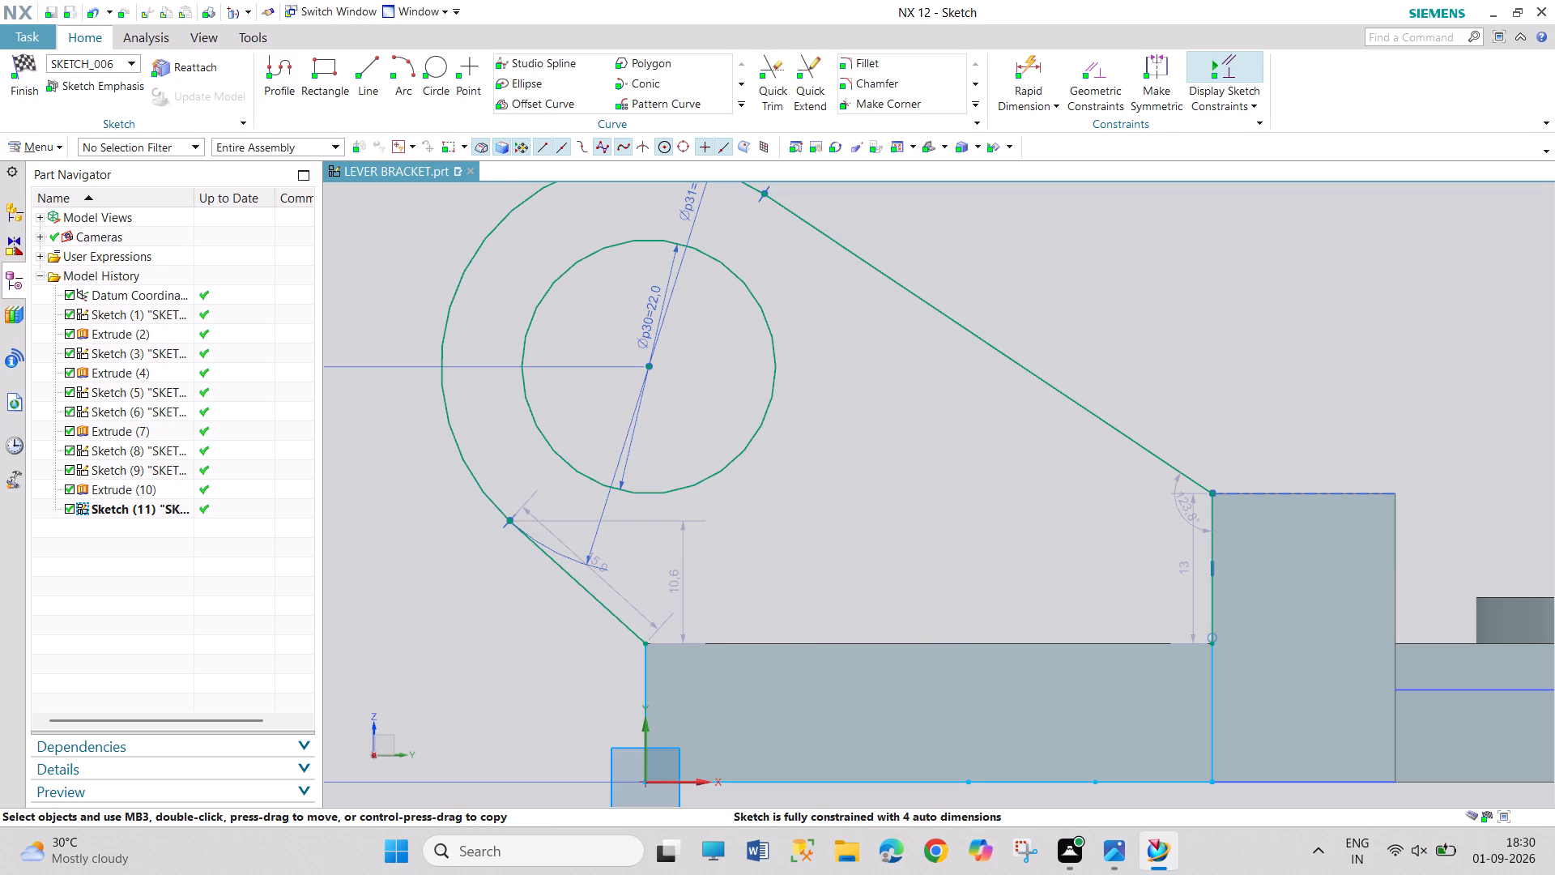
{"action": "left_click_drag", "start_coordinate": [1182, 566], "coordinate": [901, 544]}
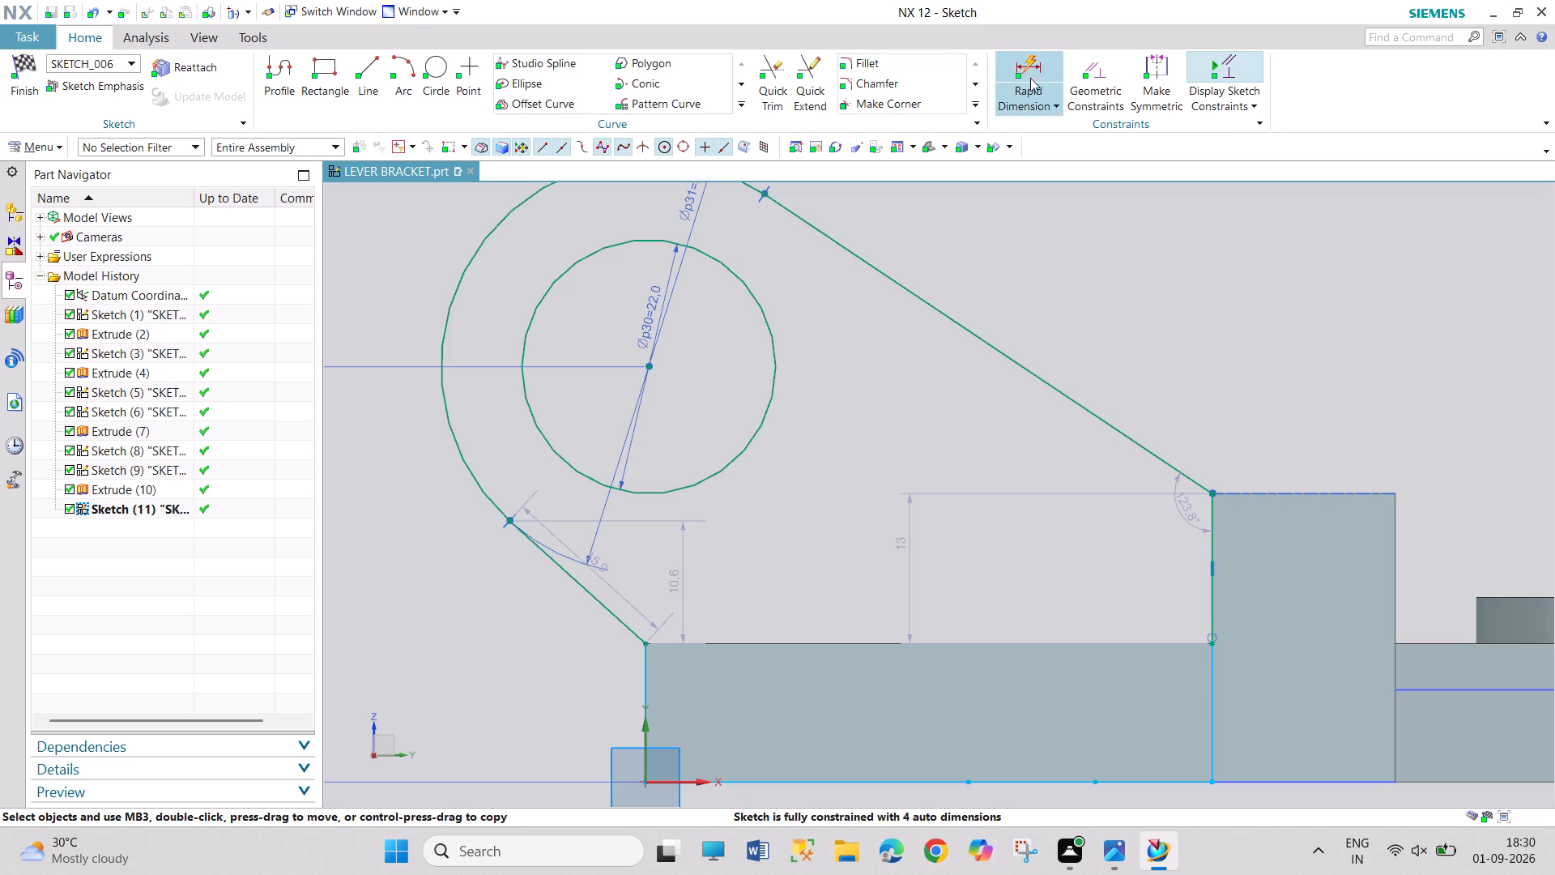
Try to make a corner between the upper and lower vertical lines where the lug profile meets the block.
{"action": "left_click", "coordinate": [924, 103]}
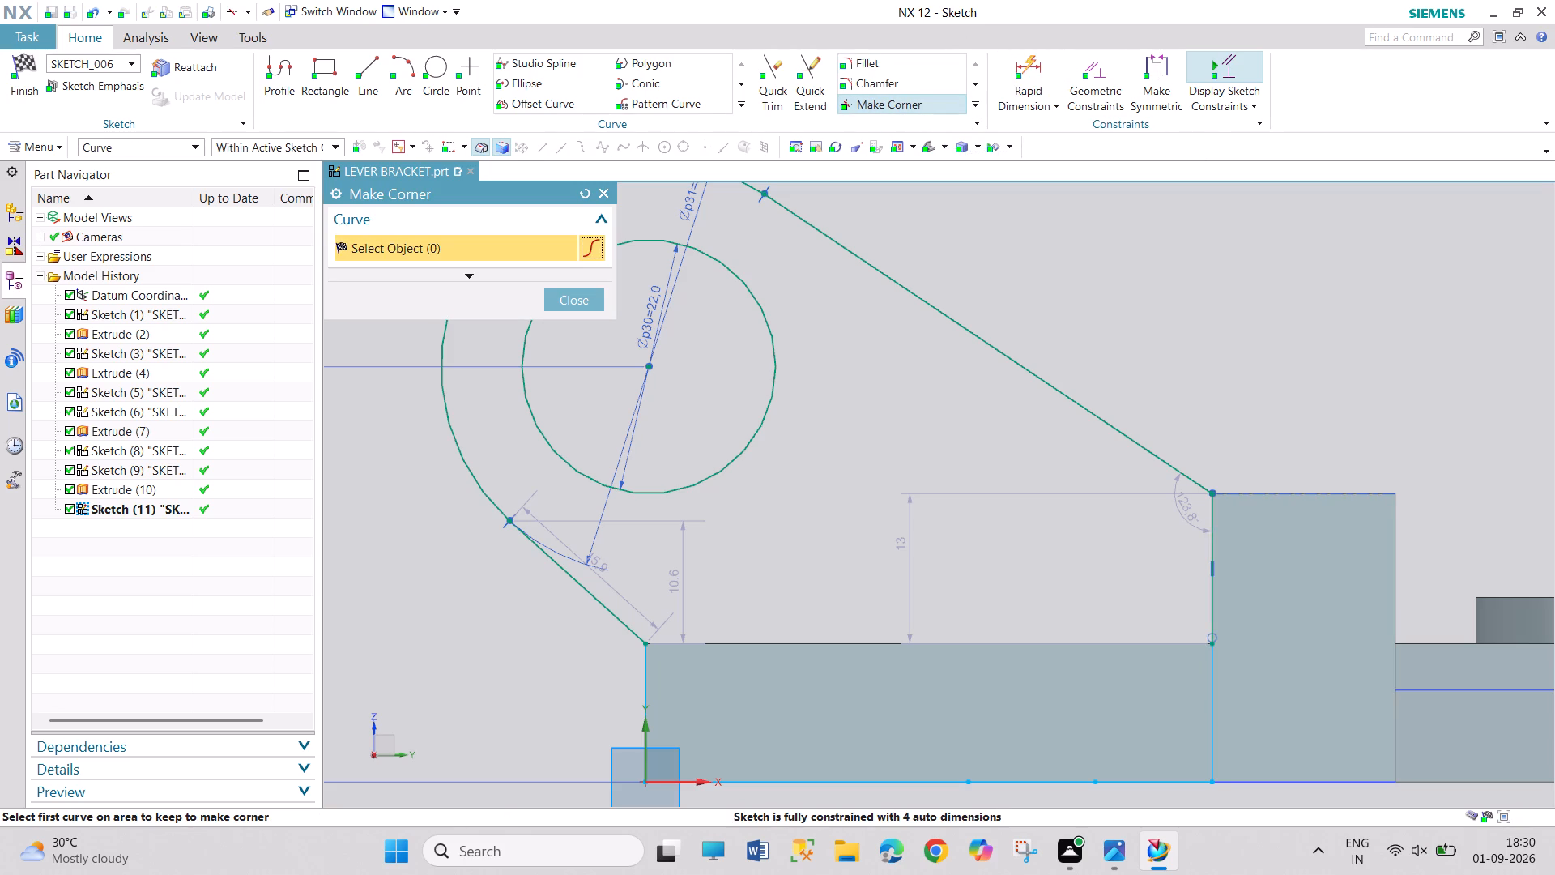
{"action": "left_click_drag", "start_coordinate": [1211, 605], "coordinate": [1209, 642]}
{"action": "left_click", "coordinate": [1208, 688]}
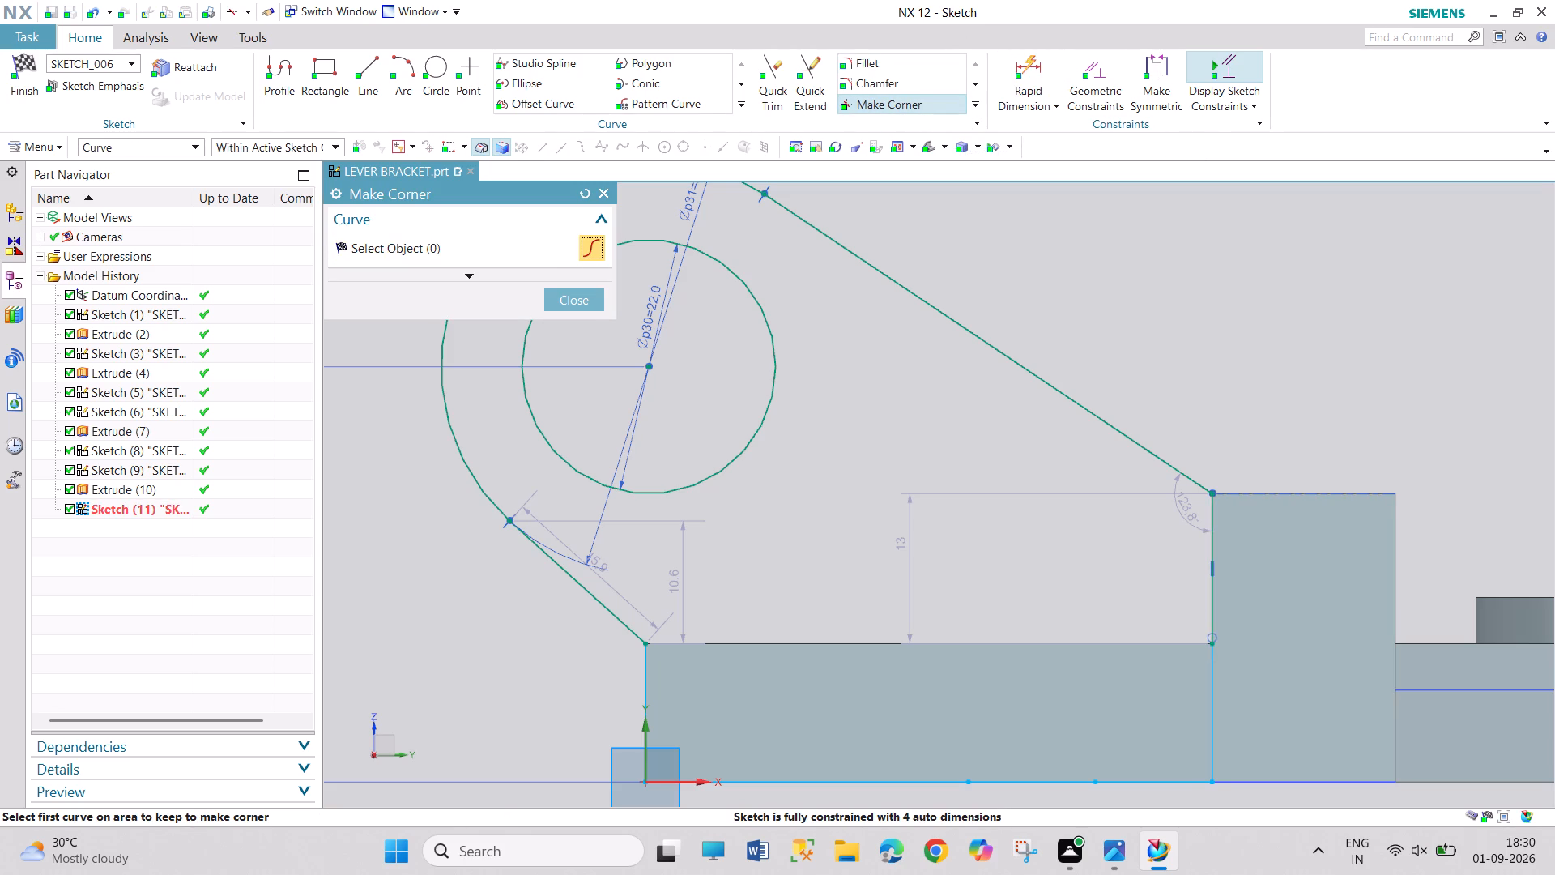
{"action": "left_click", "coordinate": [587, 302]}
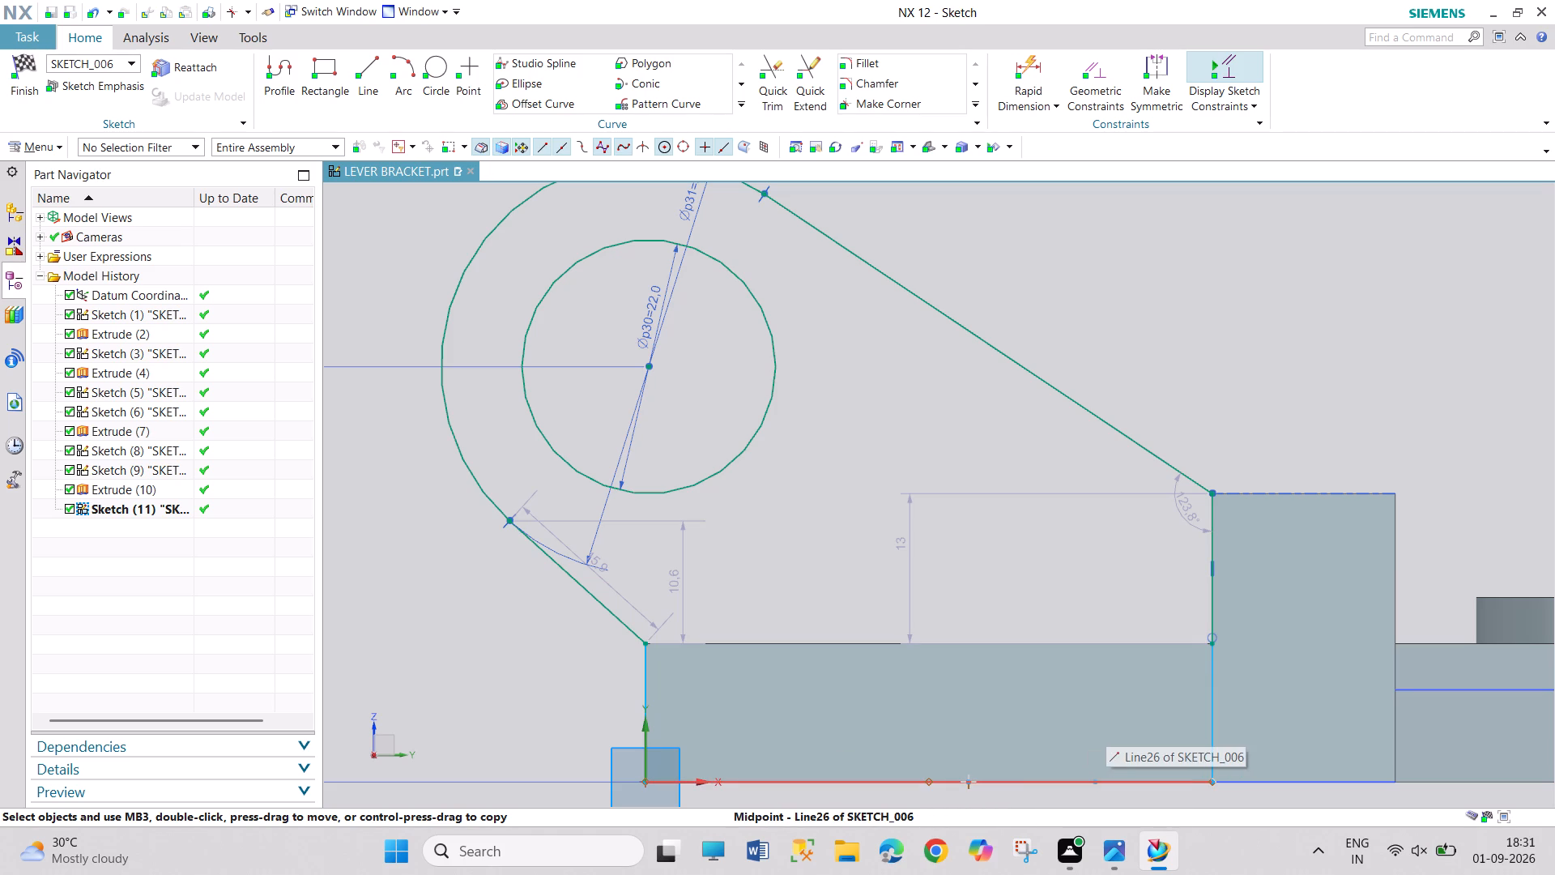
Examine the open sketch's lines along the plate's bottom and at the block from several angles, and finish the sketch.
{"action": "middle_click_drag", "start_coordinate": [1024, 793], "coordinate": [1013, 702]}
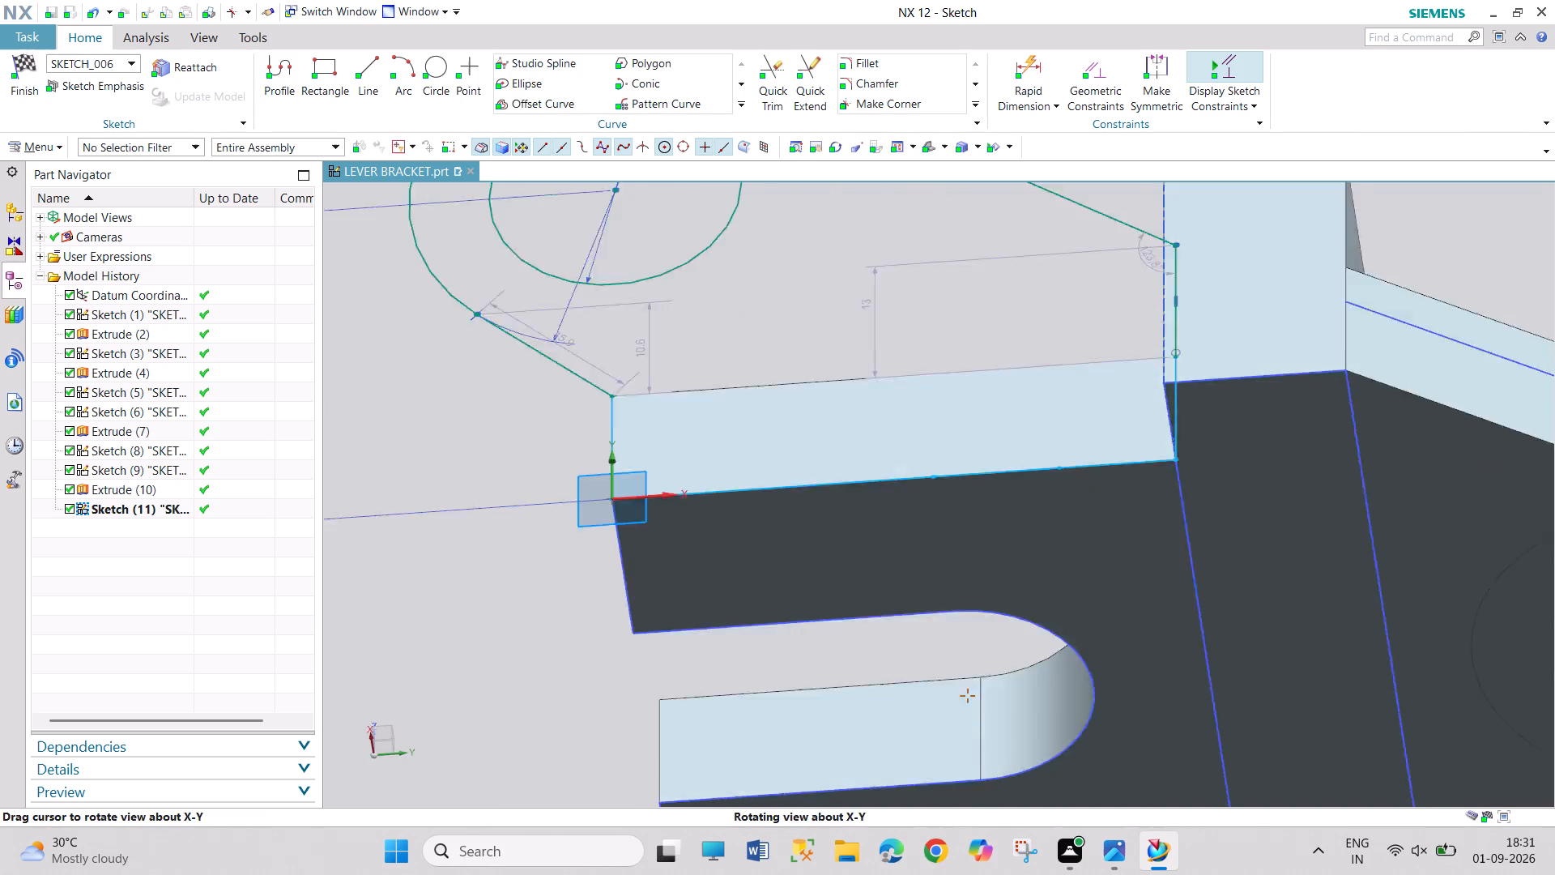
{"action": "middle_click_drag", "start_coordinate": [1013, 702], "coordinate": [1033, 727]}
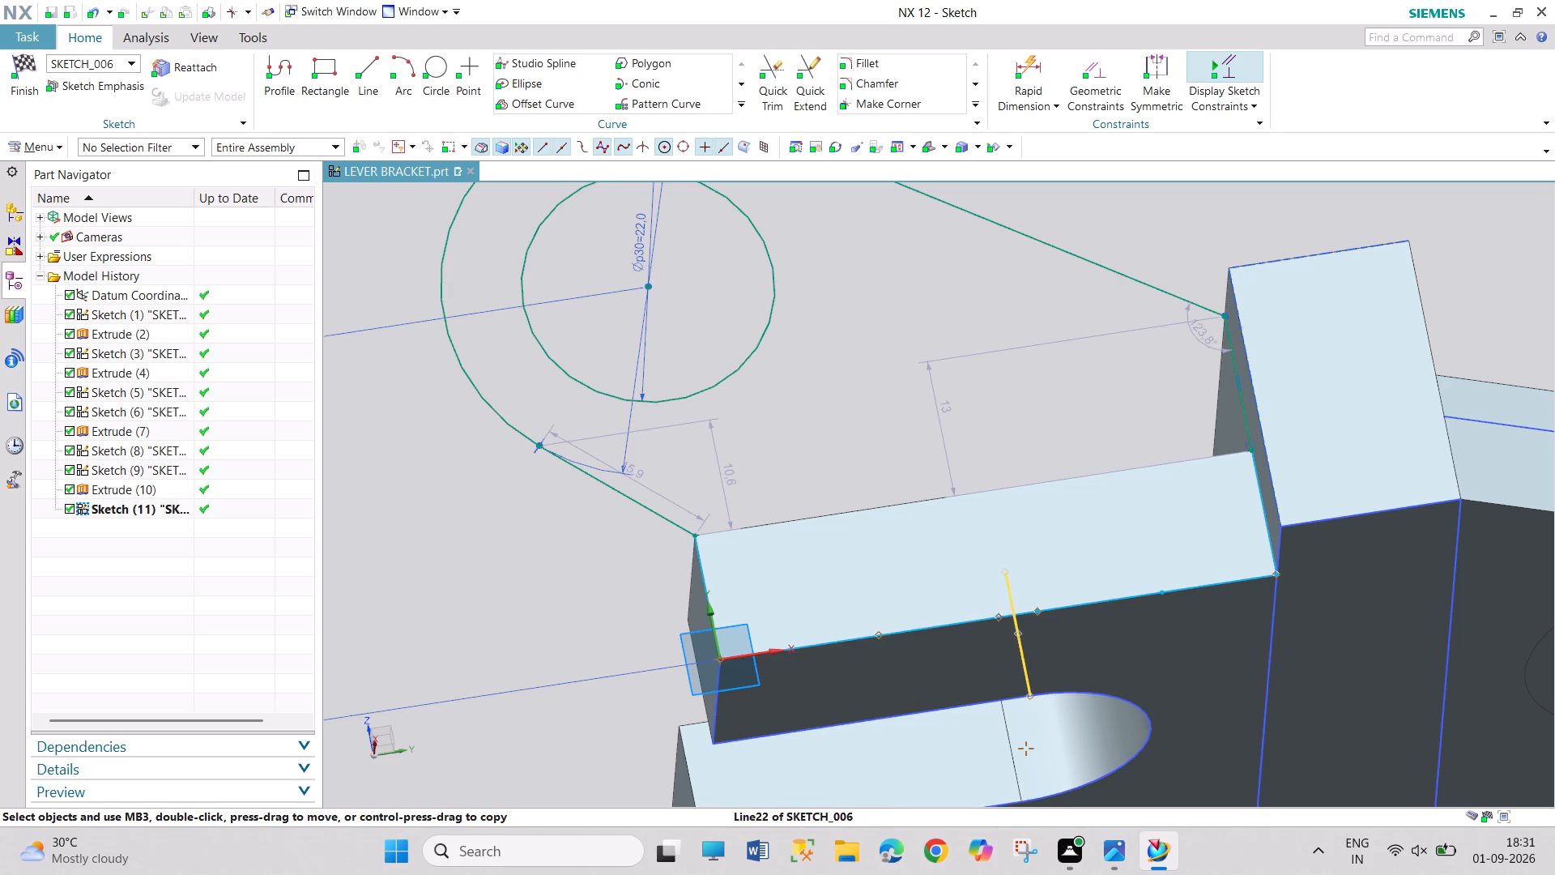
{"action": "middle_click_drag", "start_coordinate": [993, 433], "coordinate": [1020, 466]}
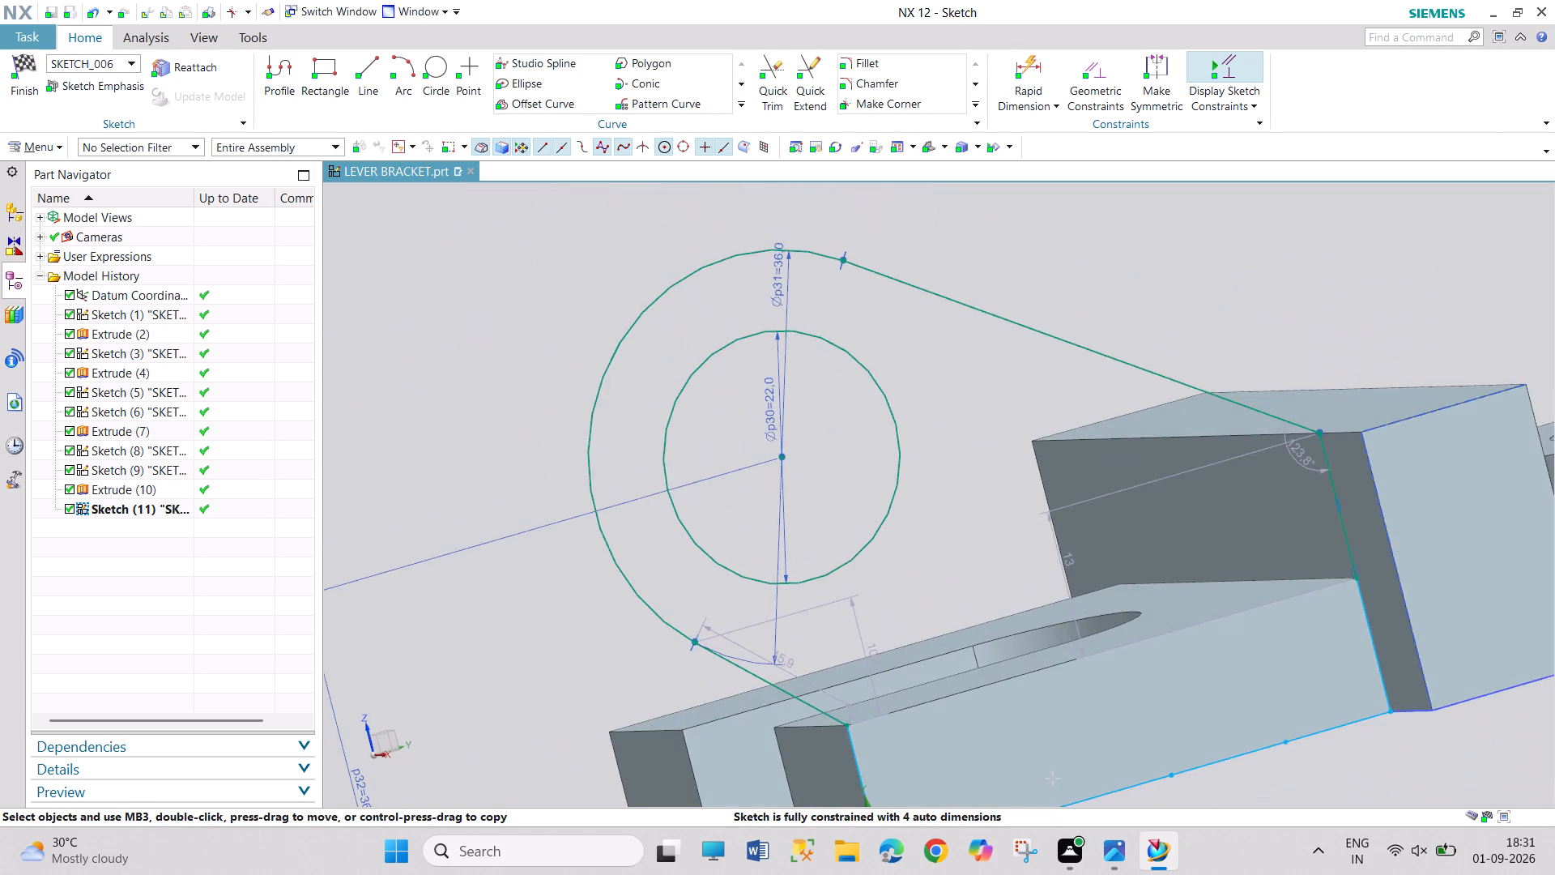
{"action": "scroll", "coordinate": [1061, 590], "scroll_direction": "up", "scroll_amount": 3}
{"action": "scroll", "coordinate": [1061, 590], "scroll_direction": "down", "scroll_amount": 4}
{"action": "scroll", "coordinate": [1174, 697], "scroll_direction": "down", "scroll_amount": 3}
{"action": "scroll", "coordinate": [1214, 769], "scroll_direction": "up", "scroll_amount": 1}
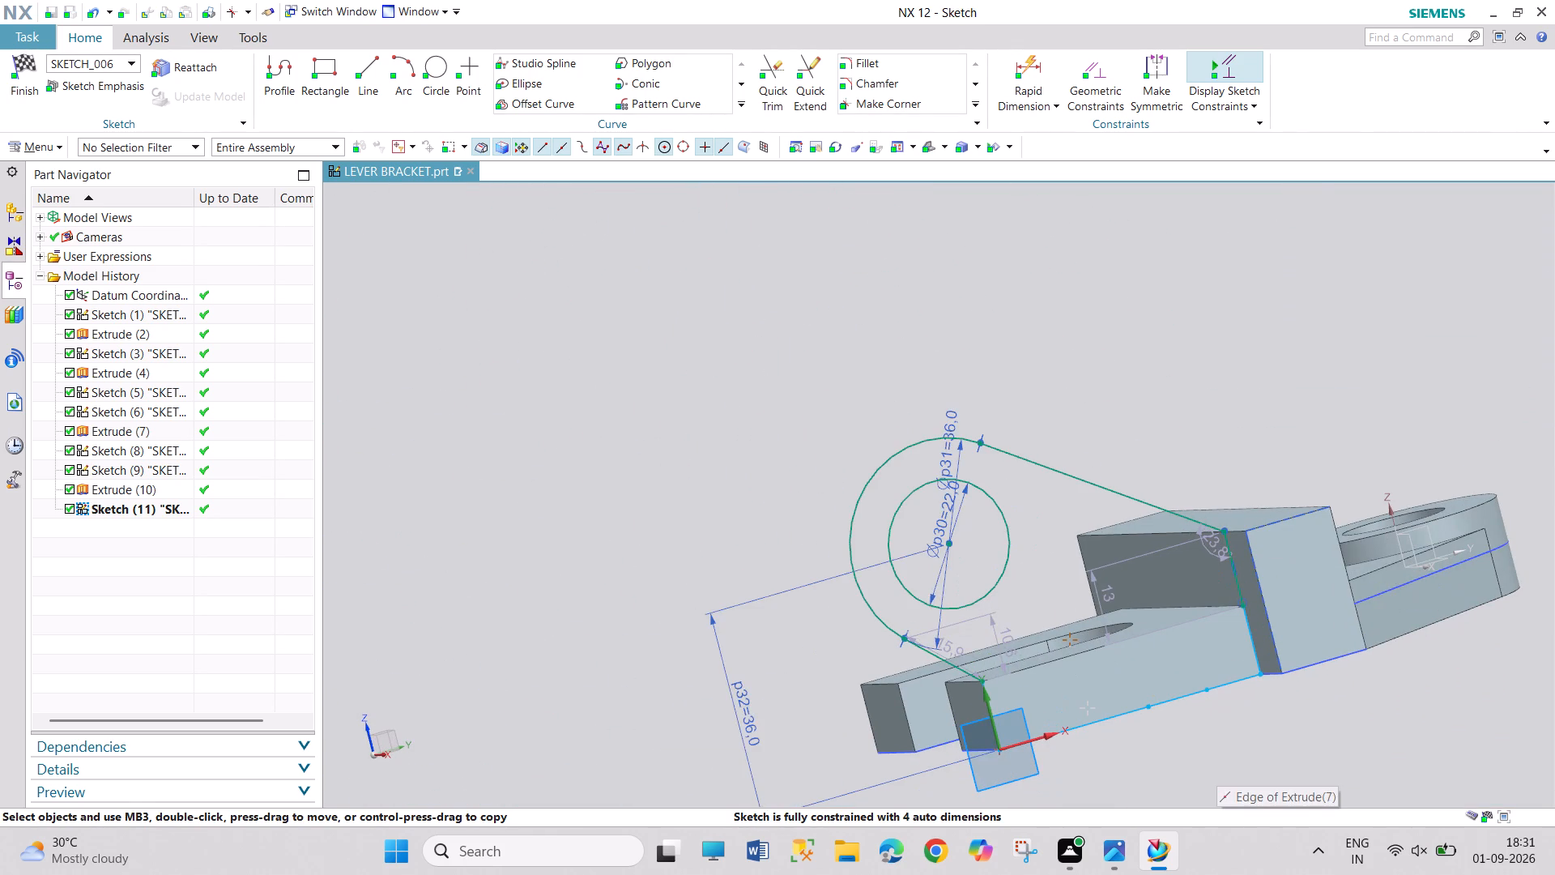
{"action": "left_click", "coordinate": [15, 78]}
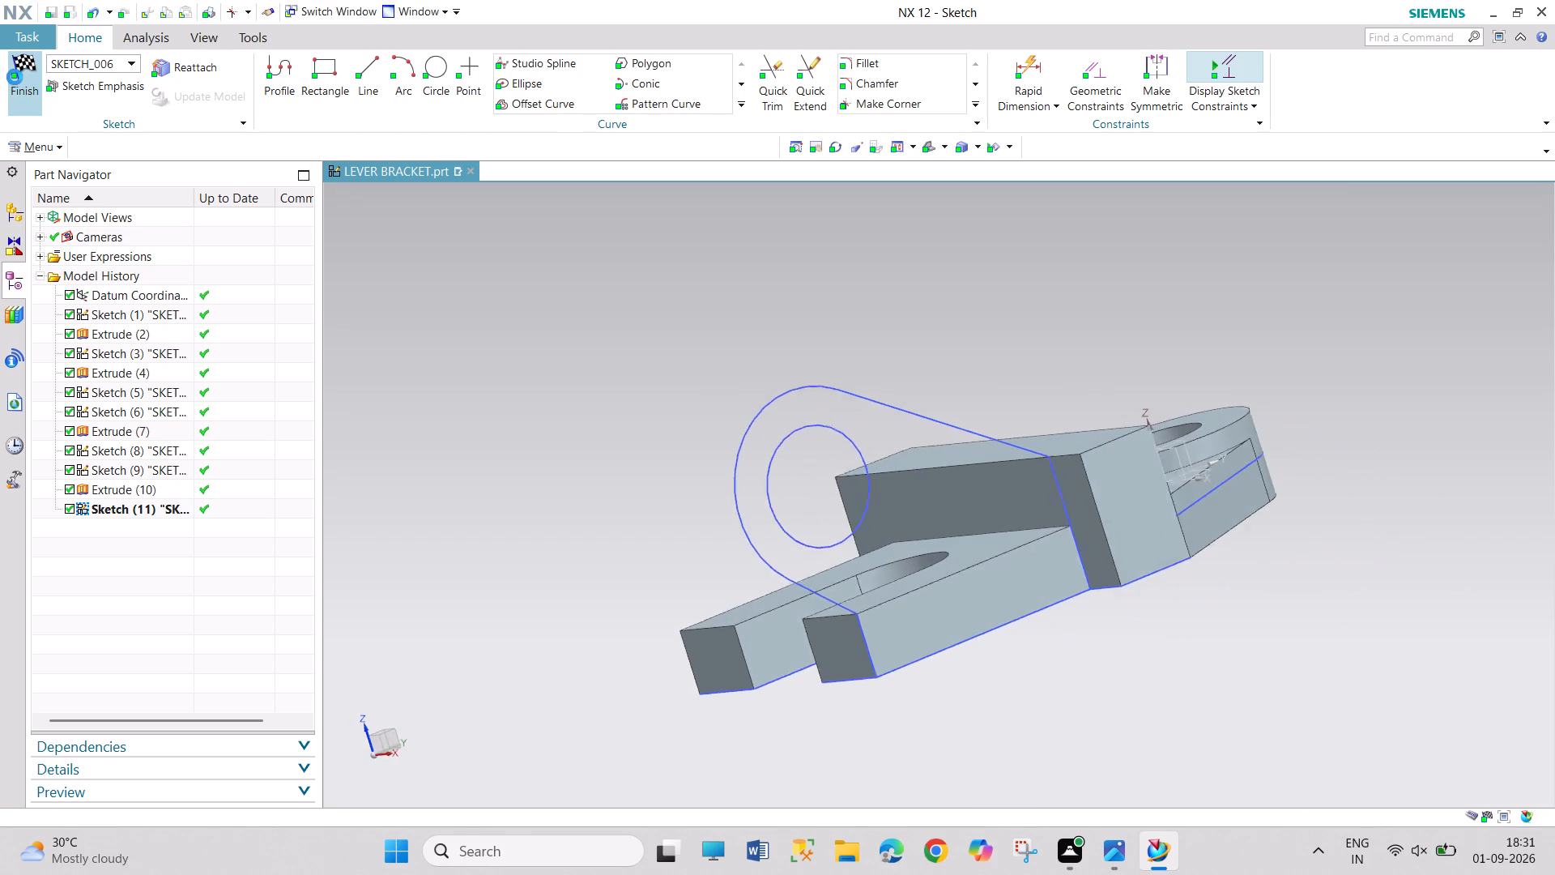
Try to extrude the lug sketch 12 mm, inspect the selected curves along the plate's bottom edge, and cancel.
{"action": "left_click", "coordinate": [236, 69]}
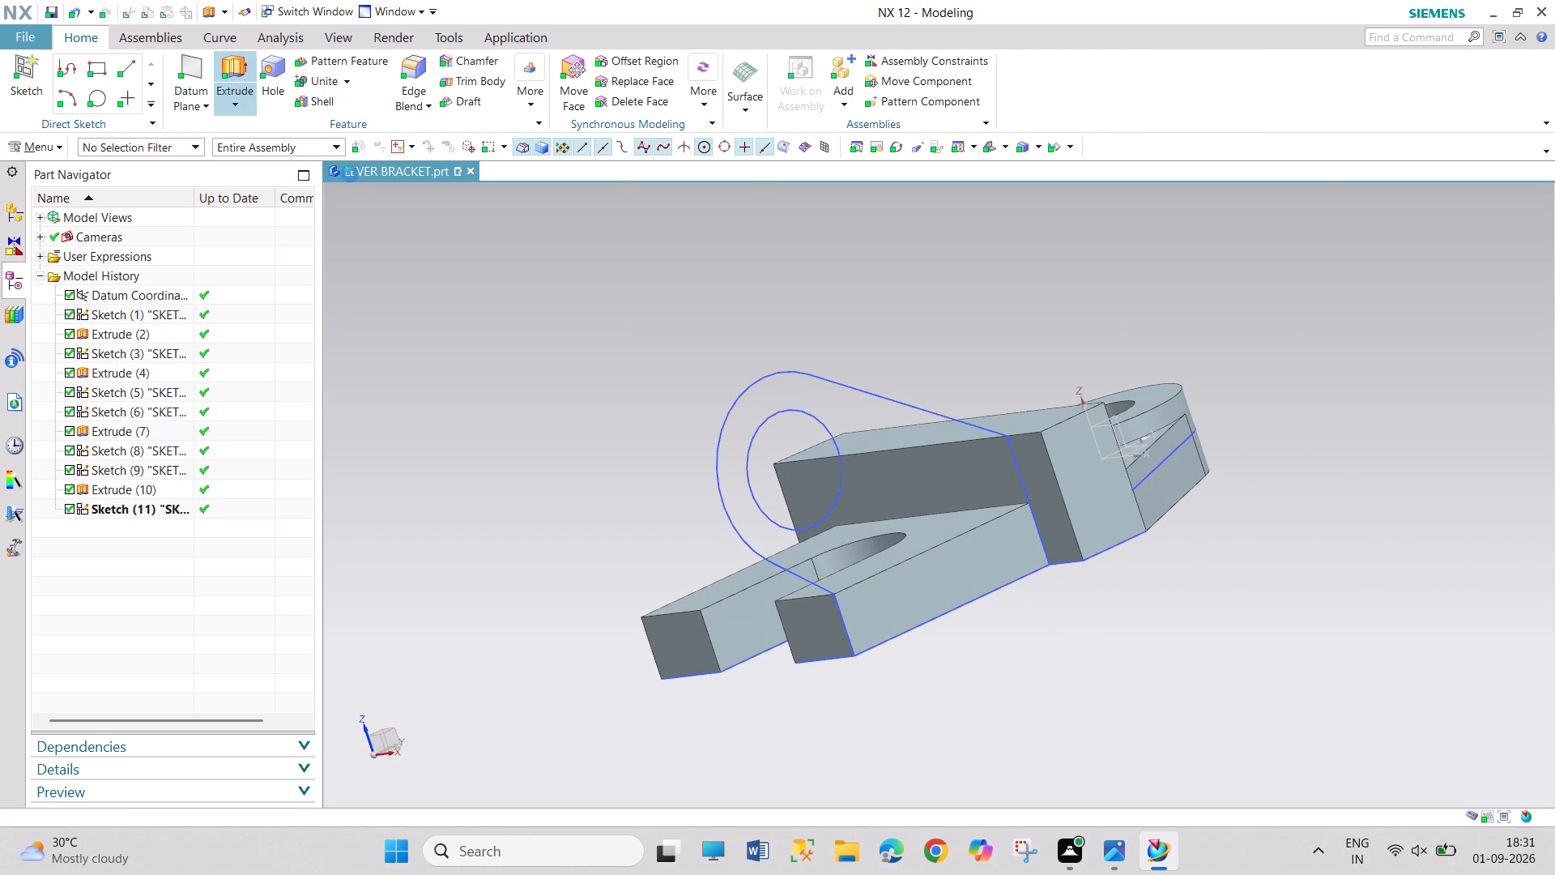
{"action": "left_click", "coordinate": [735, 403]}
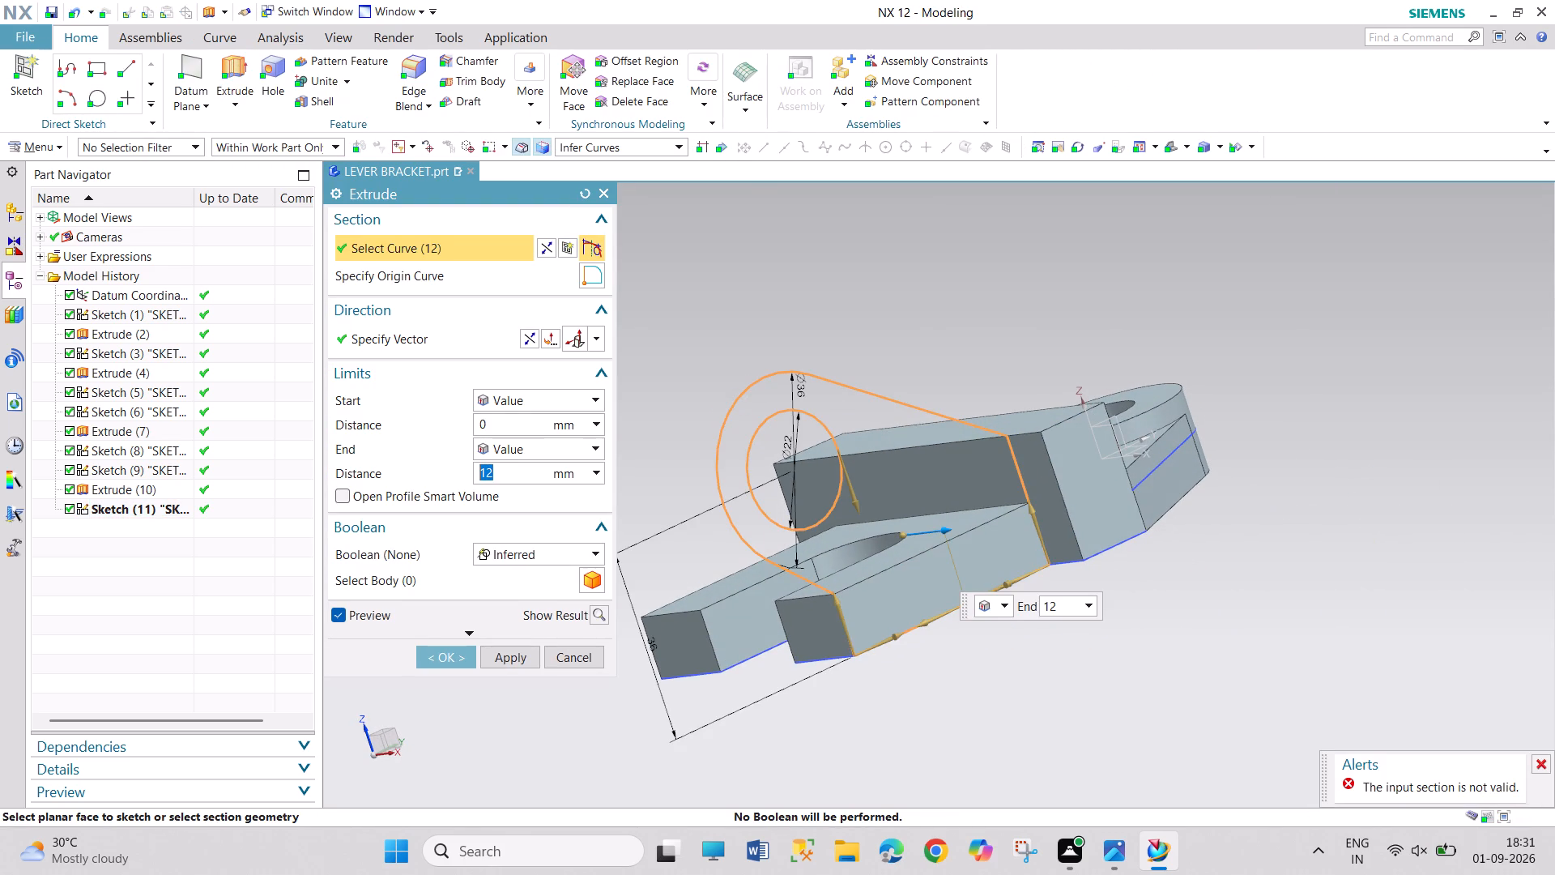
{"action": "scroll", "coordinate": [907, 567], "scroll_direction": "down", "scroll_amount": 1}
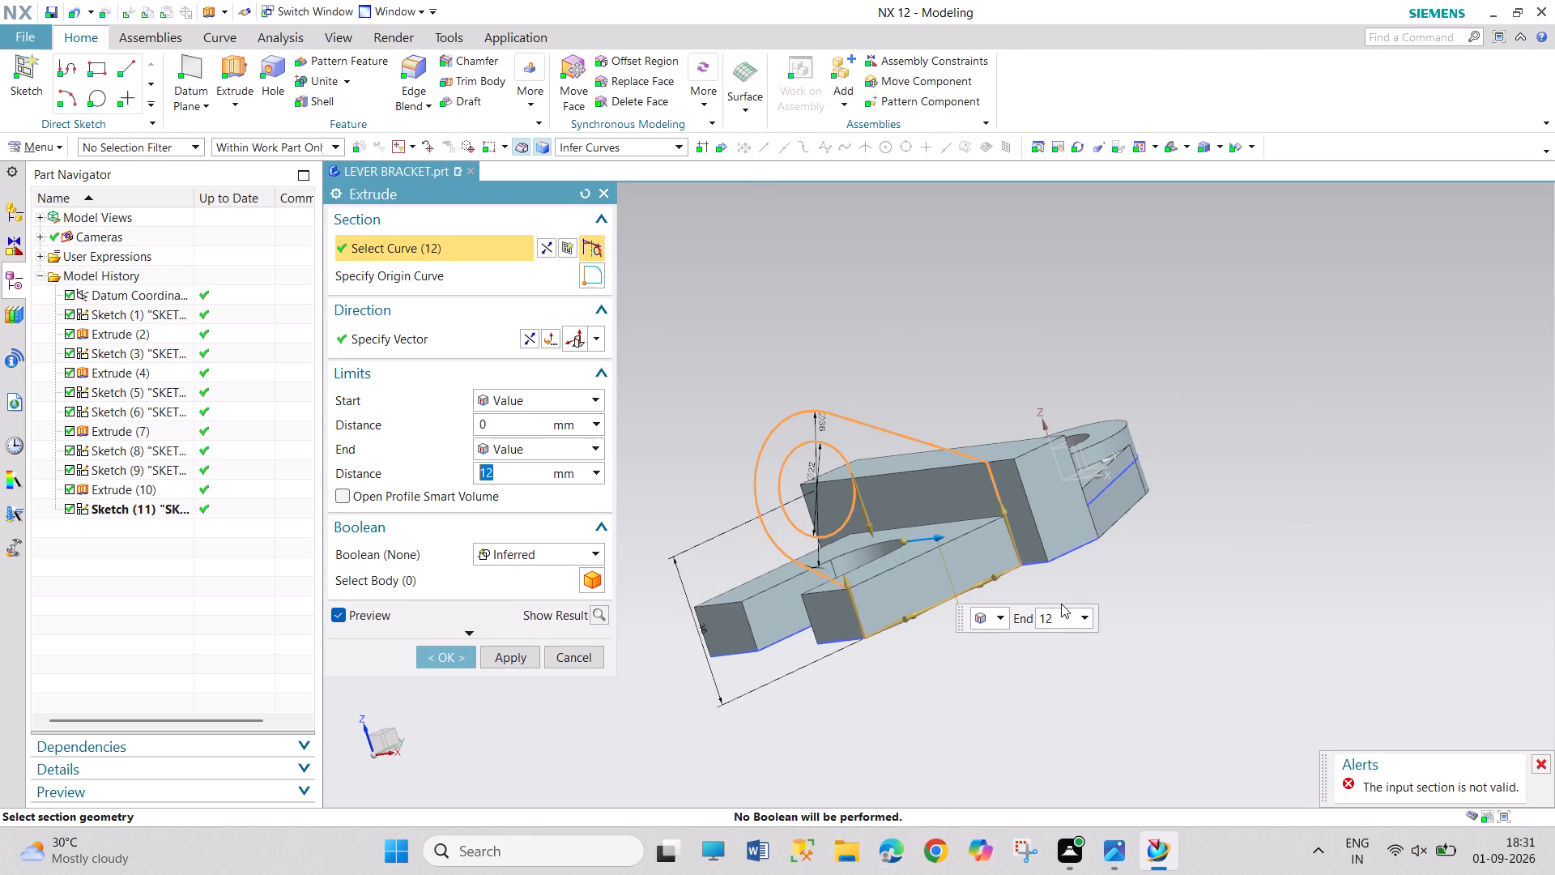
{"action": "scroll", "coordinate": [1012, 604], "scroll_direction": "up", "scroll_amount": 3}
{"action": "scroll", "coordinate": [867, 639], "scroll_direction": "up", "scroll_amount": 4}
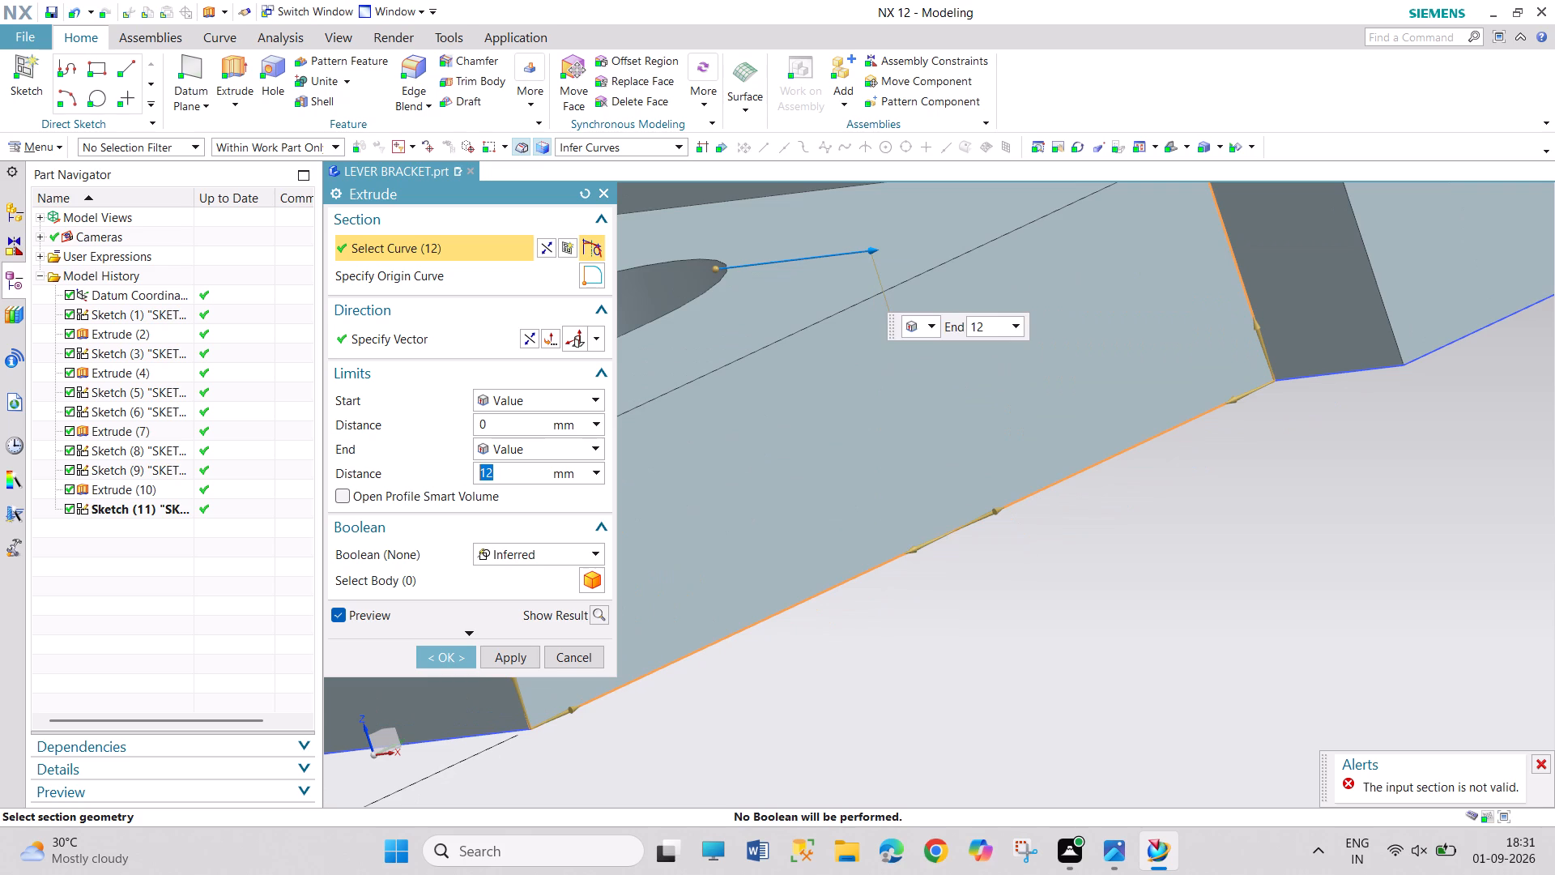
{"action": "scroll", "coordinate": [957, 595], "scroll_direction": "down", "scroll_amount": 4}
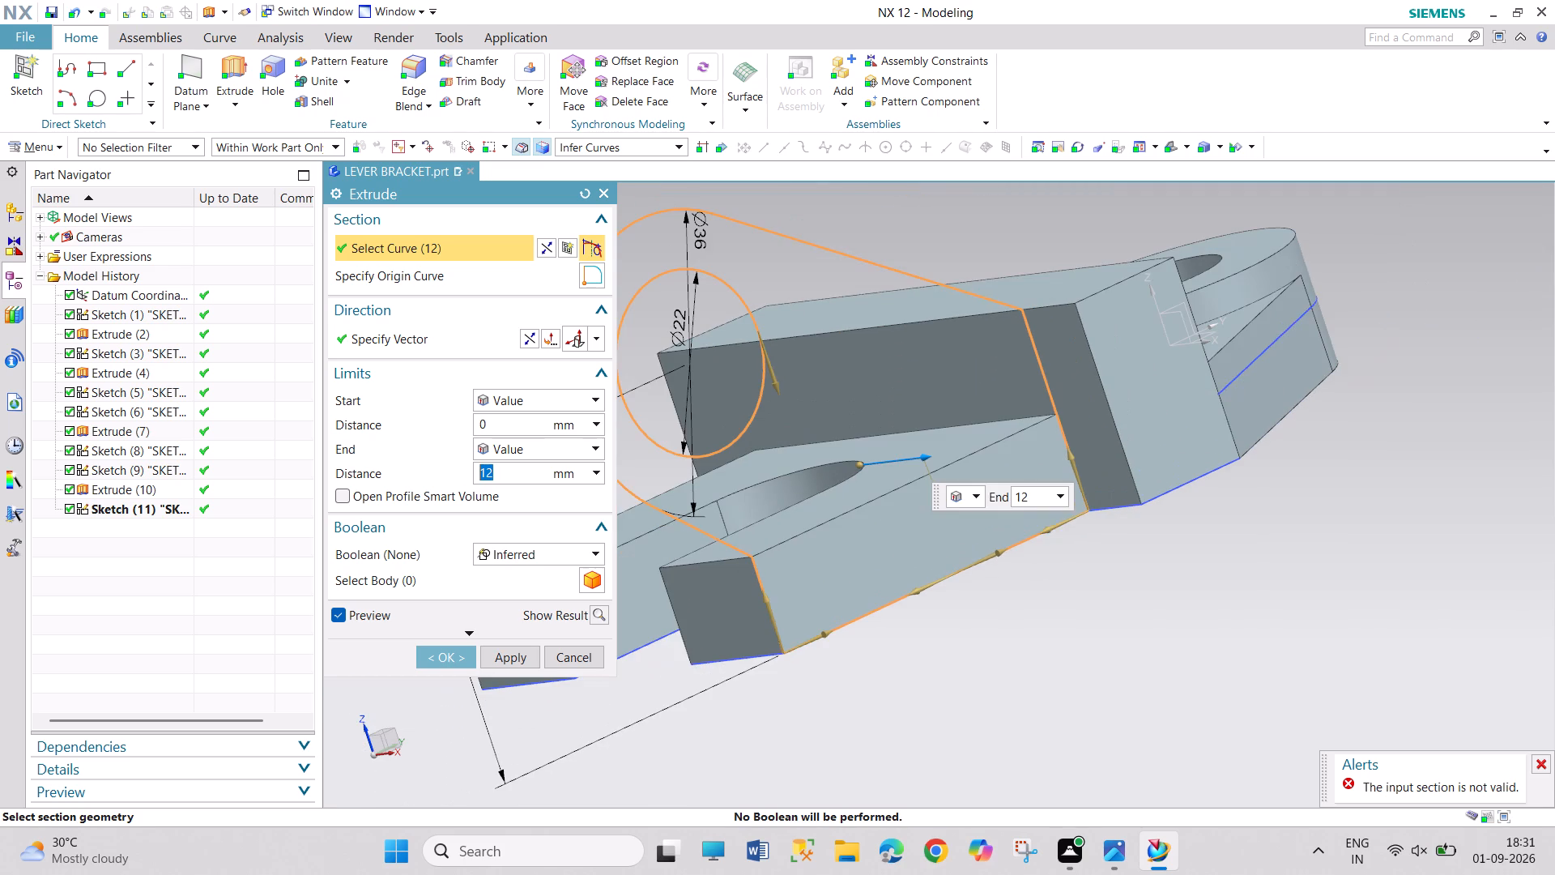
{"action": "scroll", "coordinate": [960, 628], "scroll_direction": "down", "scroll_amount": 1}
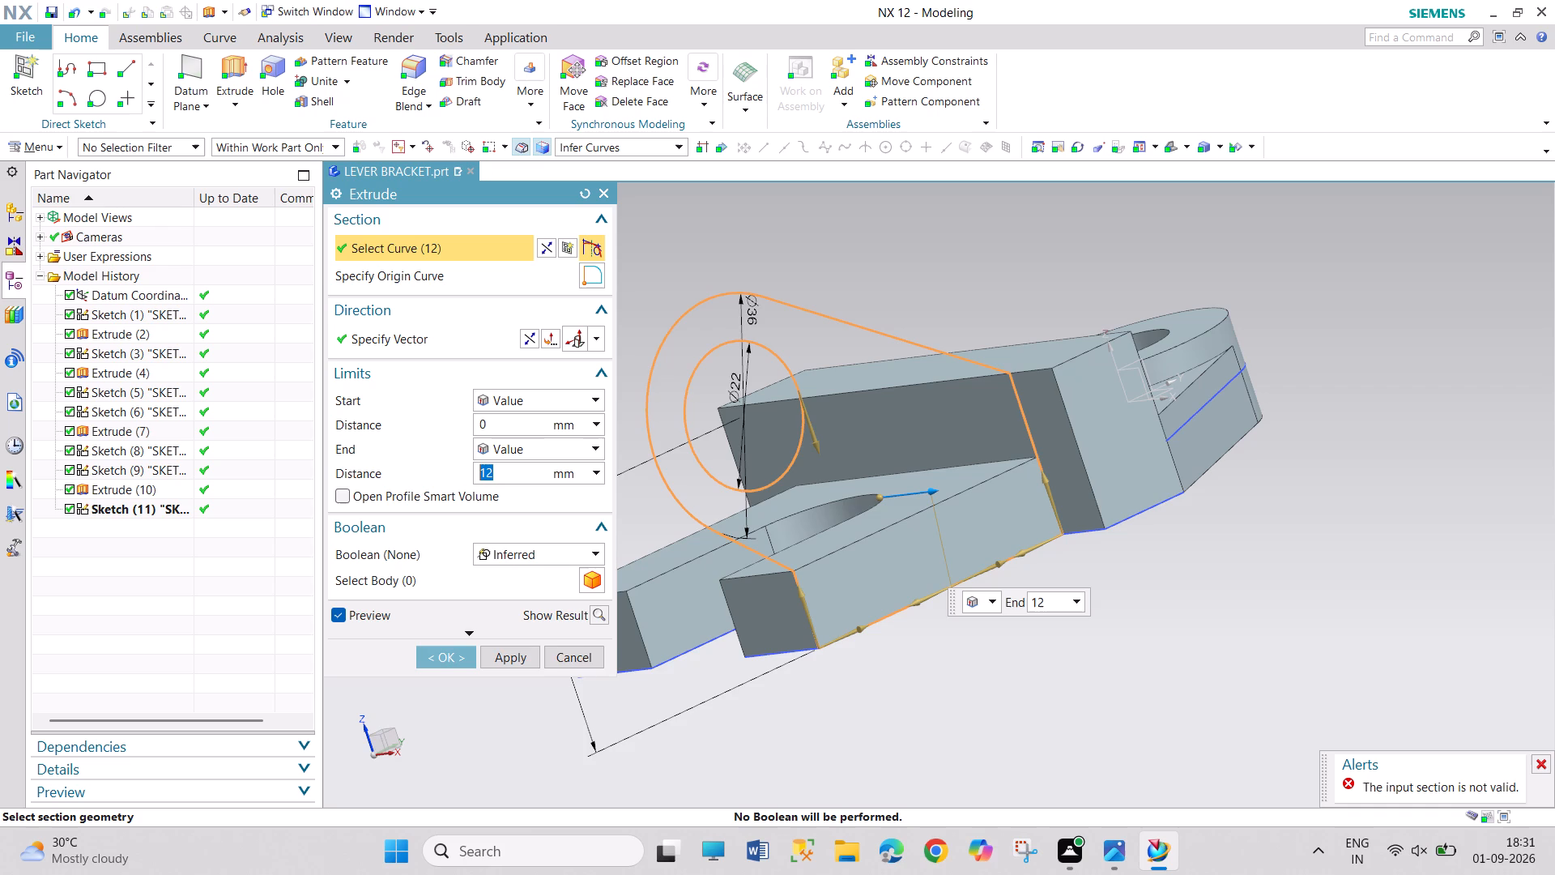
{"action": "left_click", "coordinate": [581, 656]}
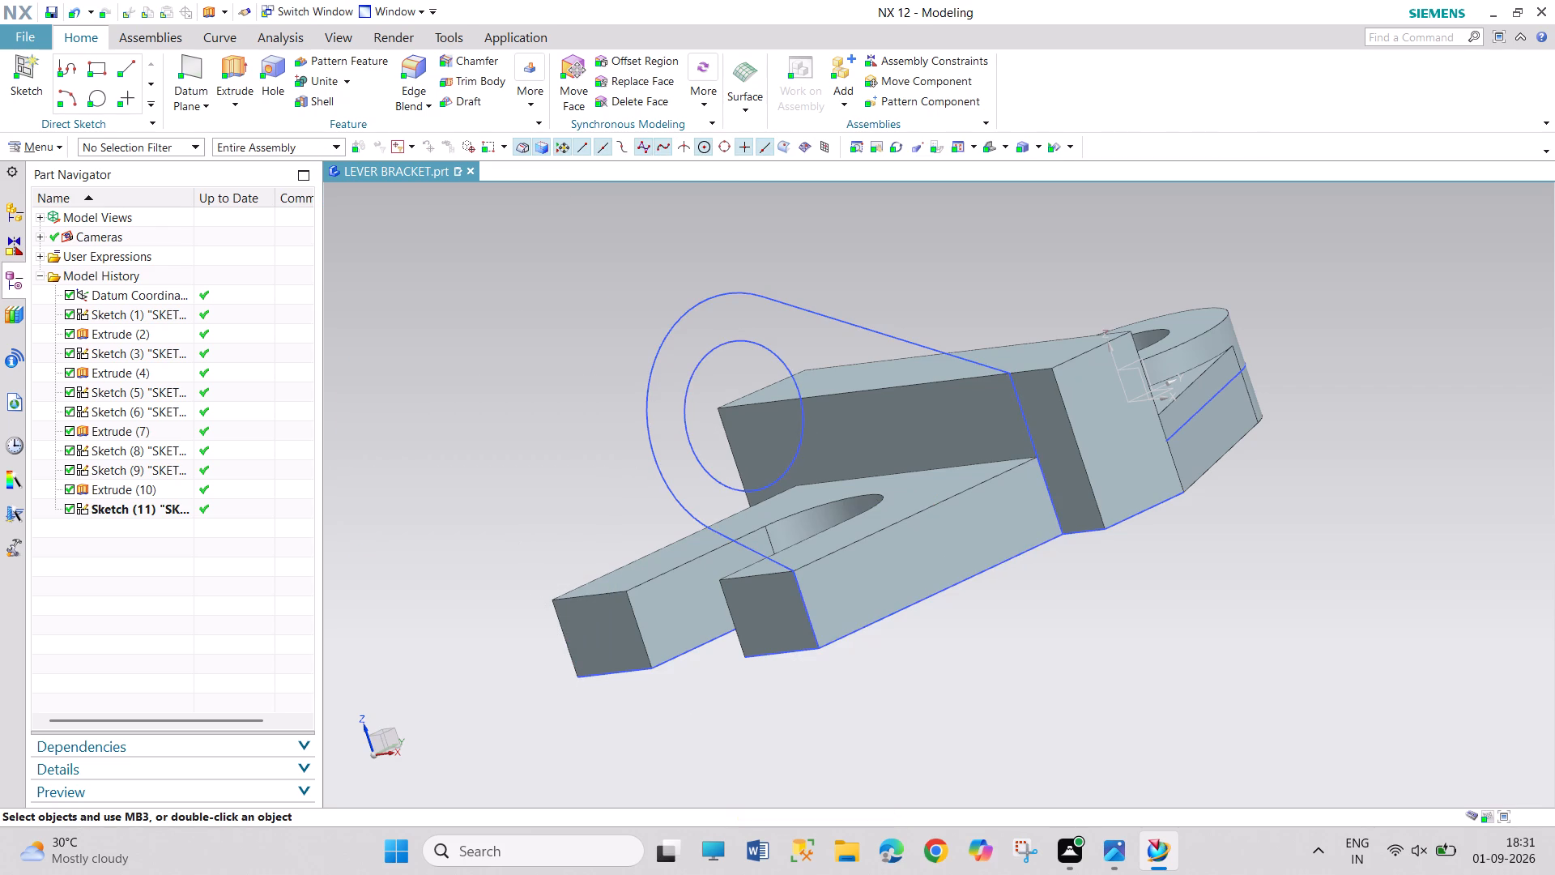
Reopen the lug profile sketch with rollback and trim away all the separate line segments along the plate's bottom edge.
{"action": "right_click", "coordinate": [914, 610]}
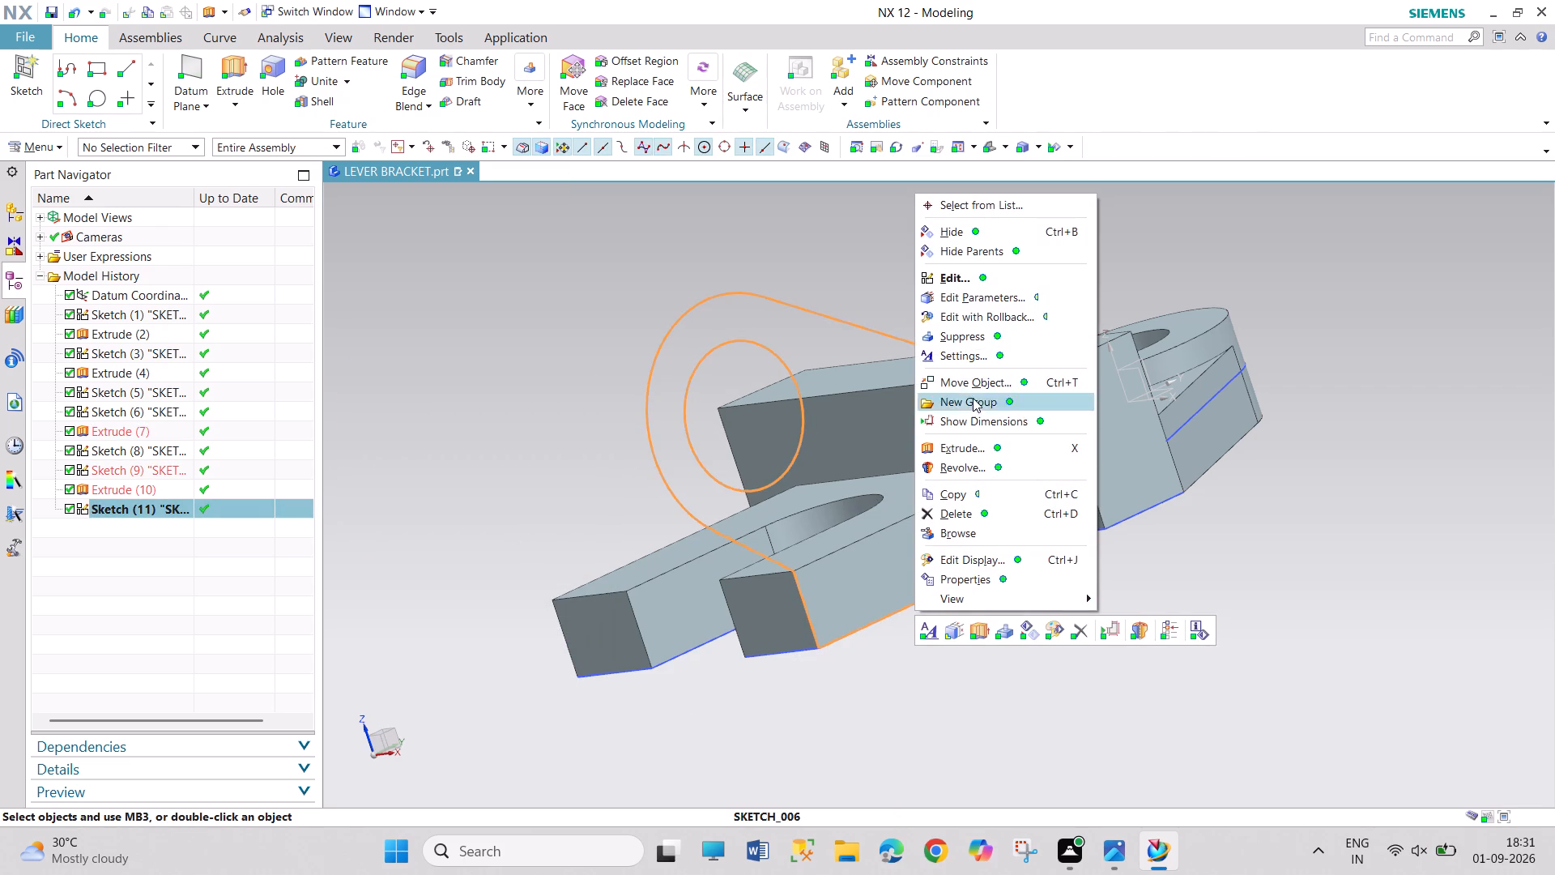
{"action": "left_click", "coordinate": [953, 319]}
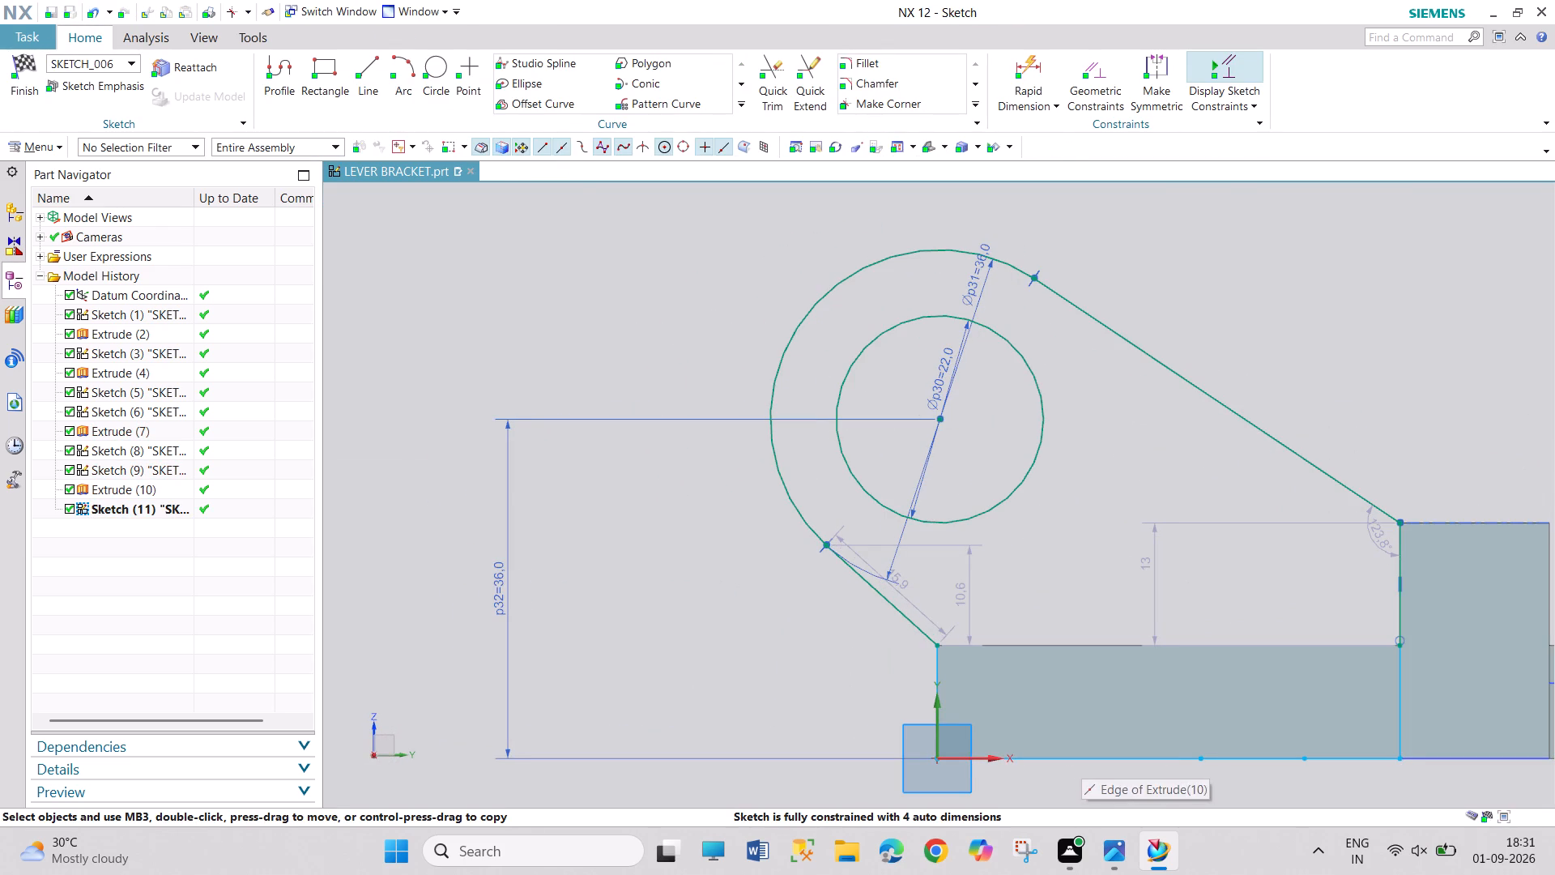
{"action": "left_click", "coordinate": [789, 78]}
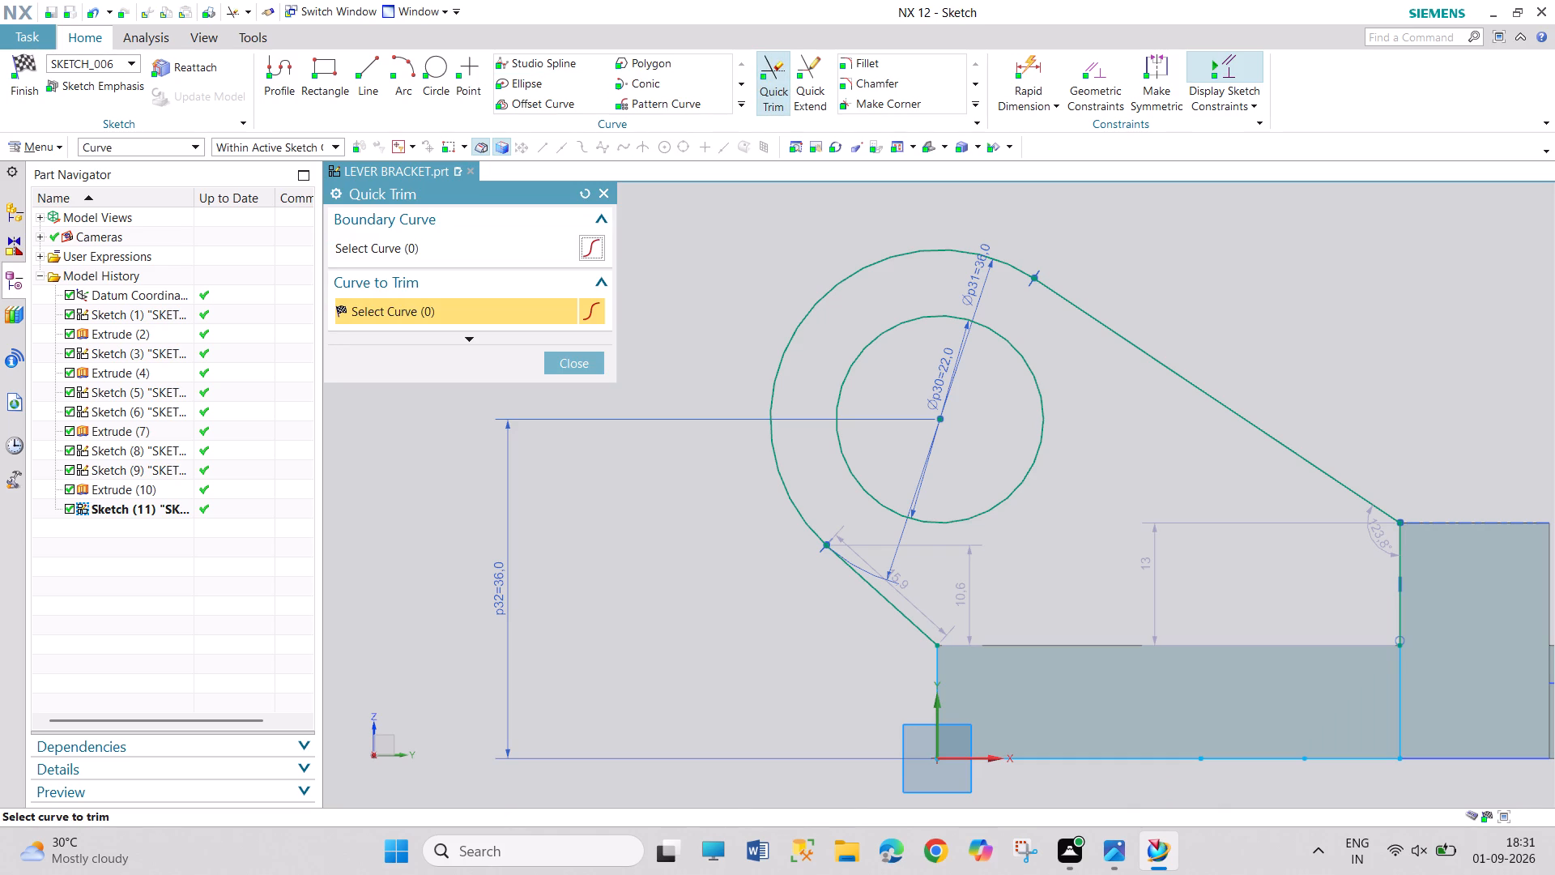
{"action": "left_click", "coordinate": [1165, 762]}
{"action": "left_click", "coordinate": [663, 448]}
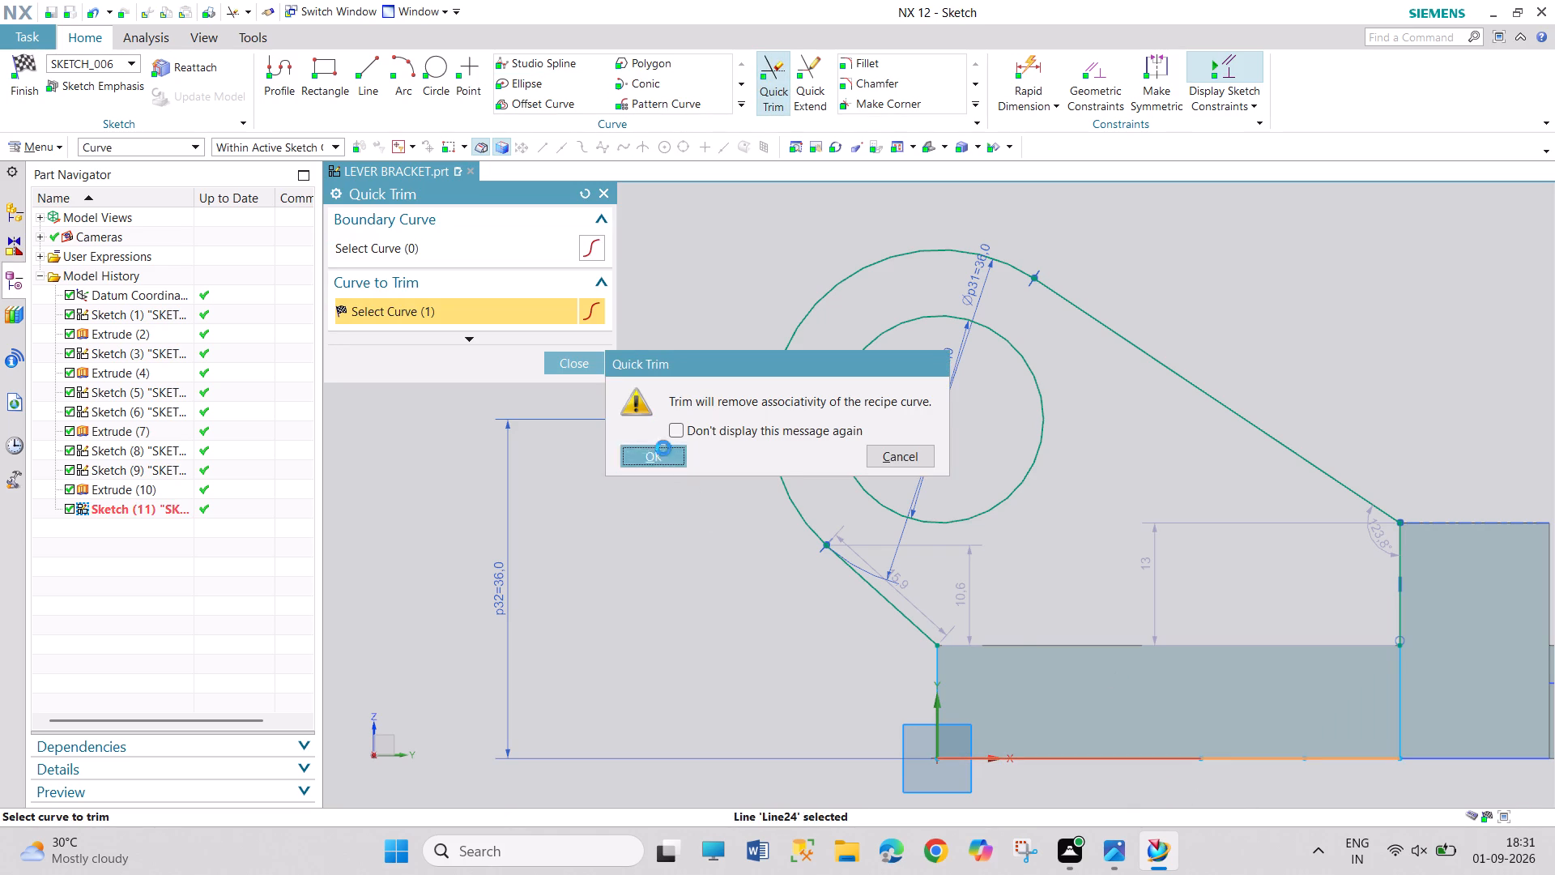
{"action": "left_click", "coordinate": [1242, 762]}
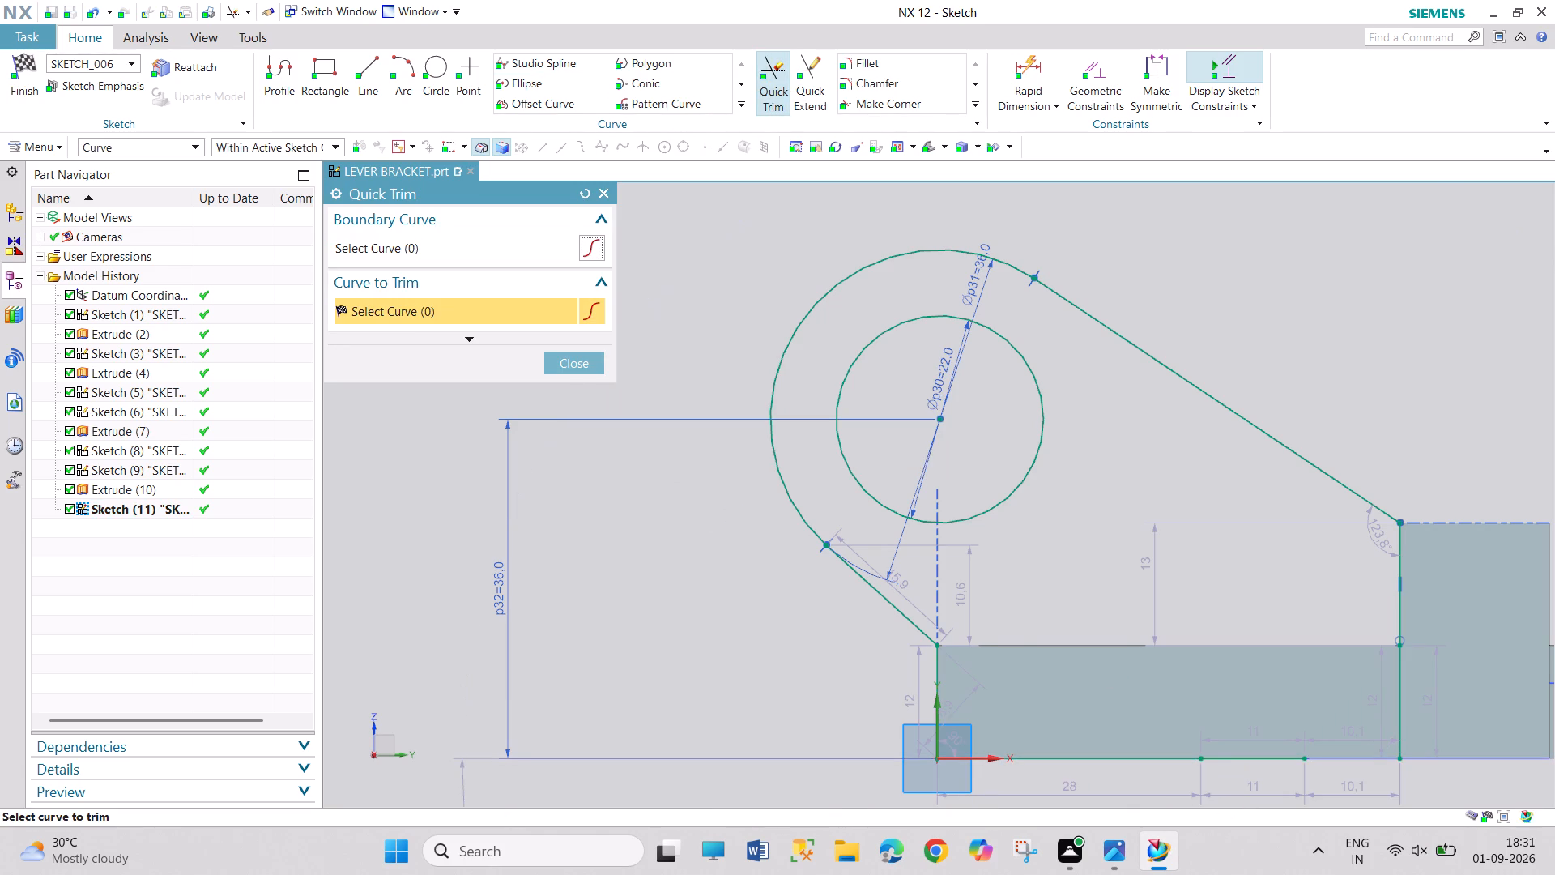
{"action": "left_click", "coordinate": [1295, 762]}
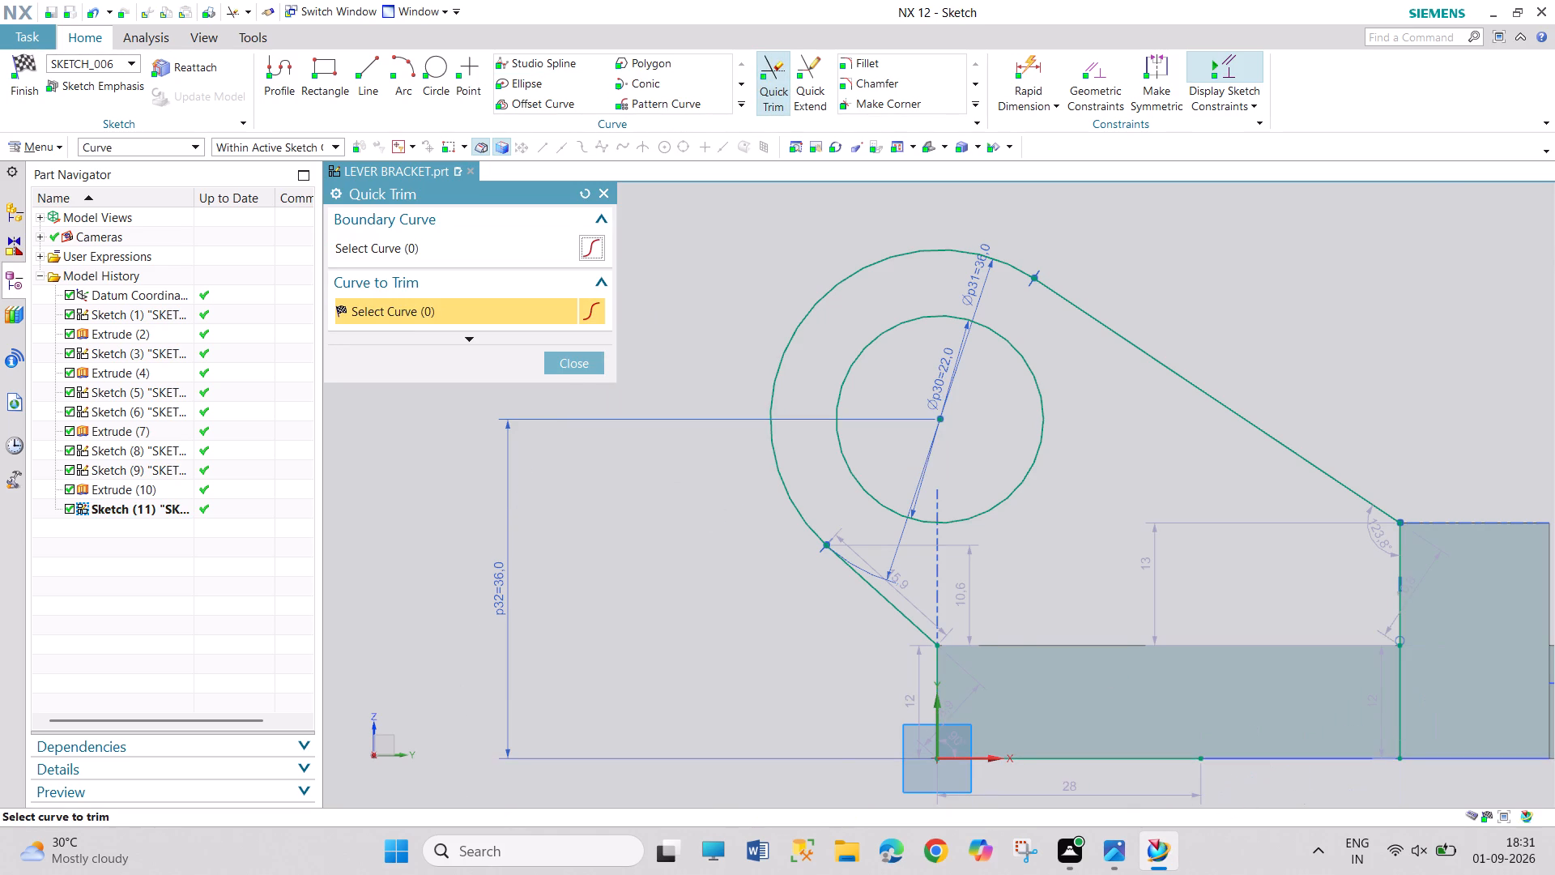
{"action": "left_click", "coordinate": [1151, 757]}
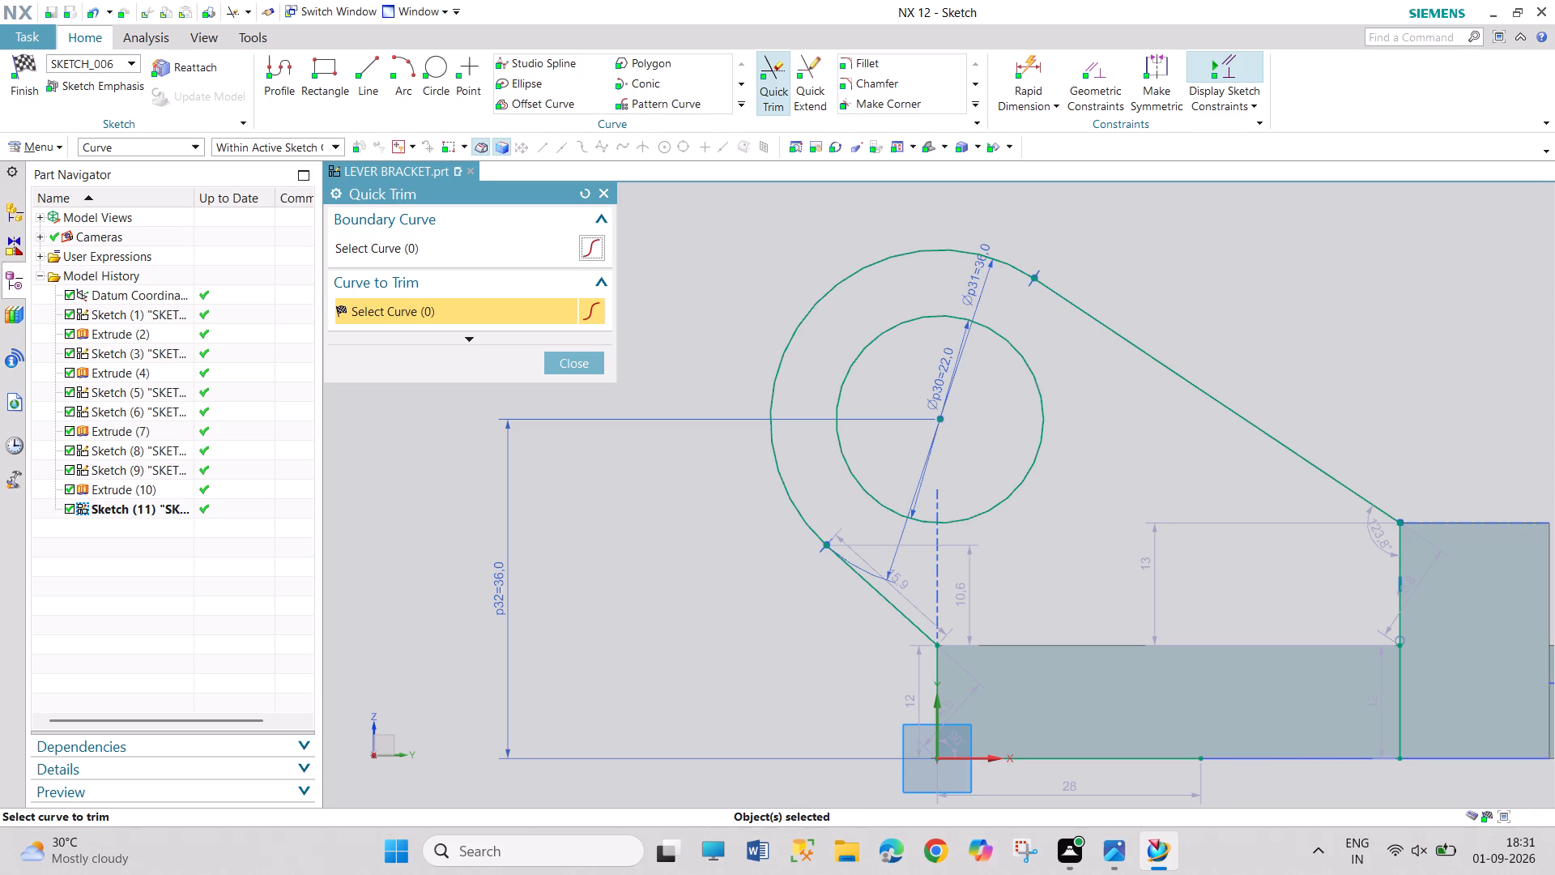
{"action": "left_click", "coordinate": [1154, 758]}
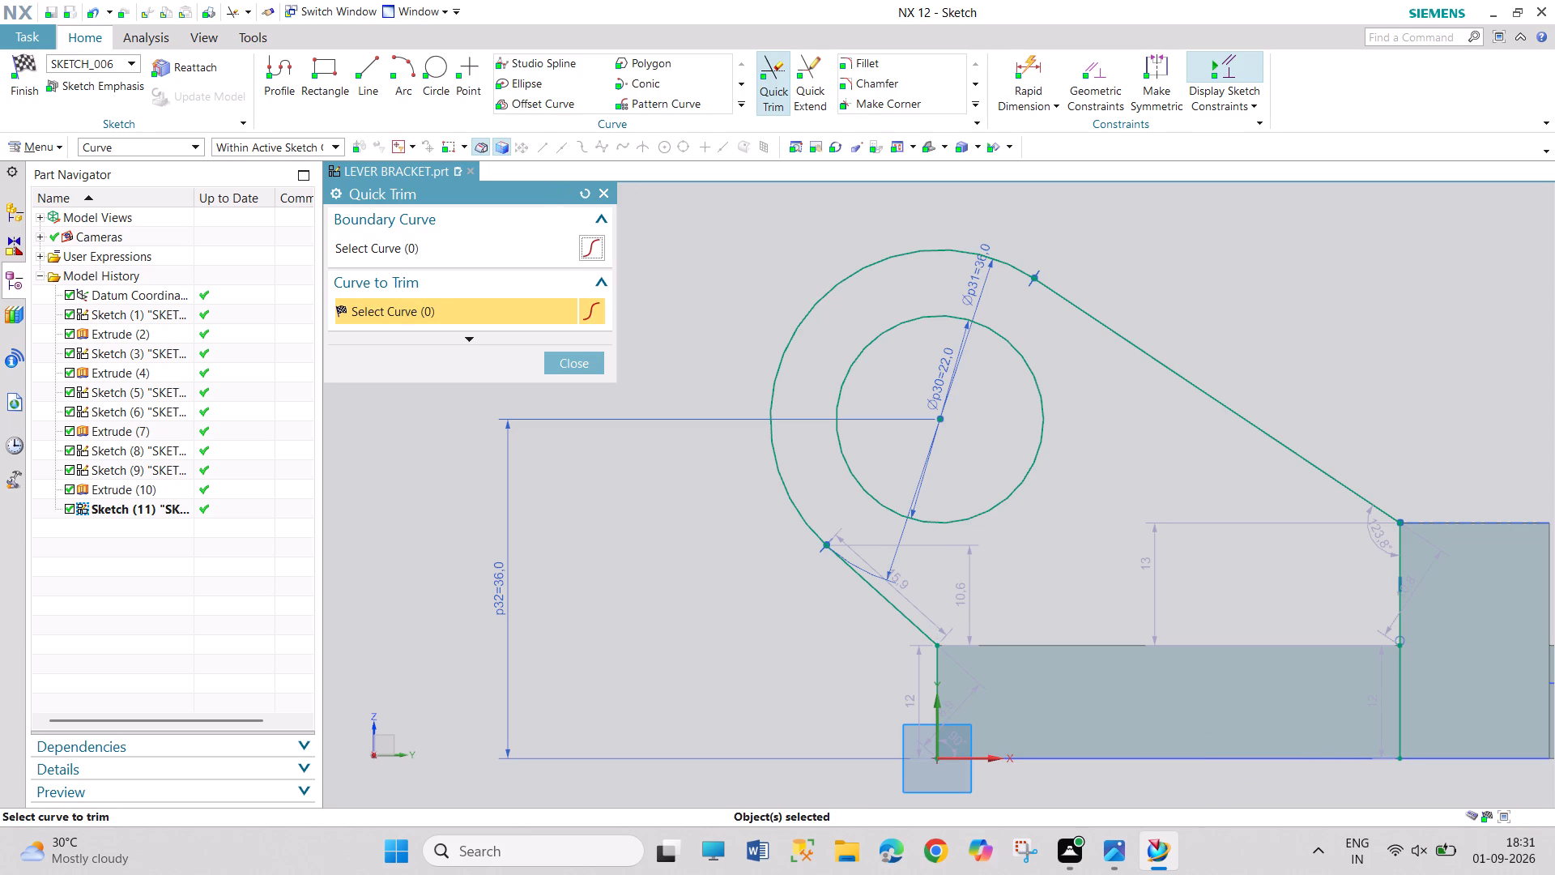
{"action": "left_click", "coordinate": [608, 195]}
Draw one horizontal line about 49 mm long from the sketch origin to the bottom of the block's vertical line, and finish the sketch.
{"action": "left_click_drag", "start_coordinate": [368, 71], "coordinate": [372, 80]}
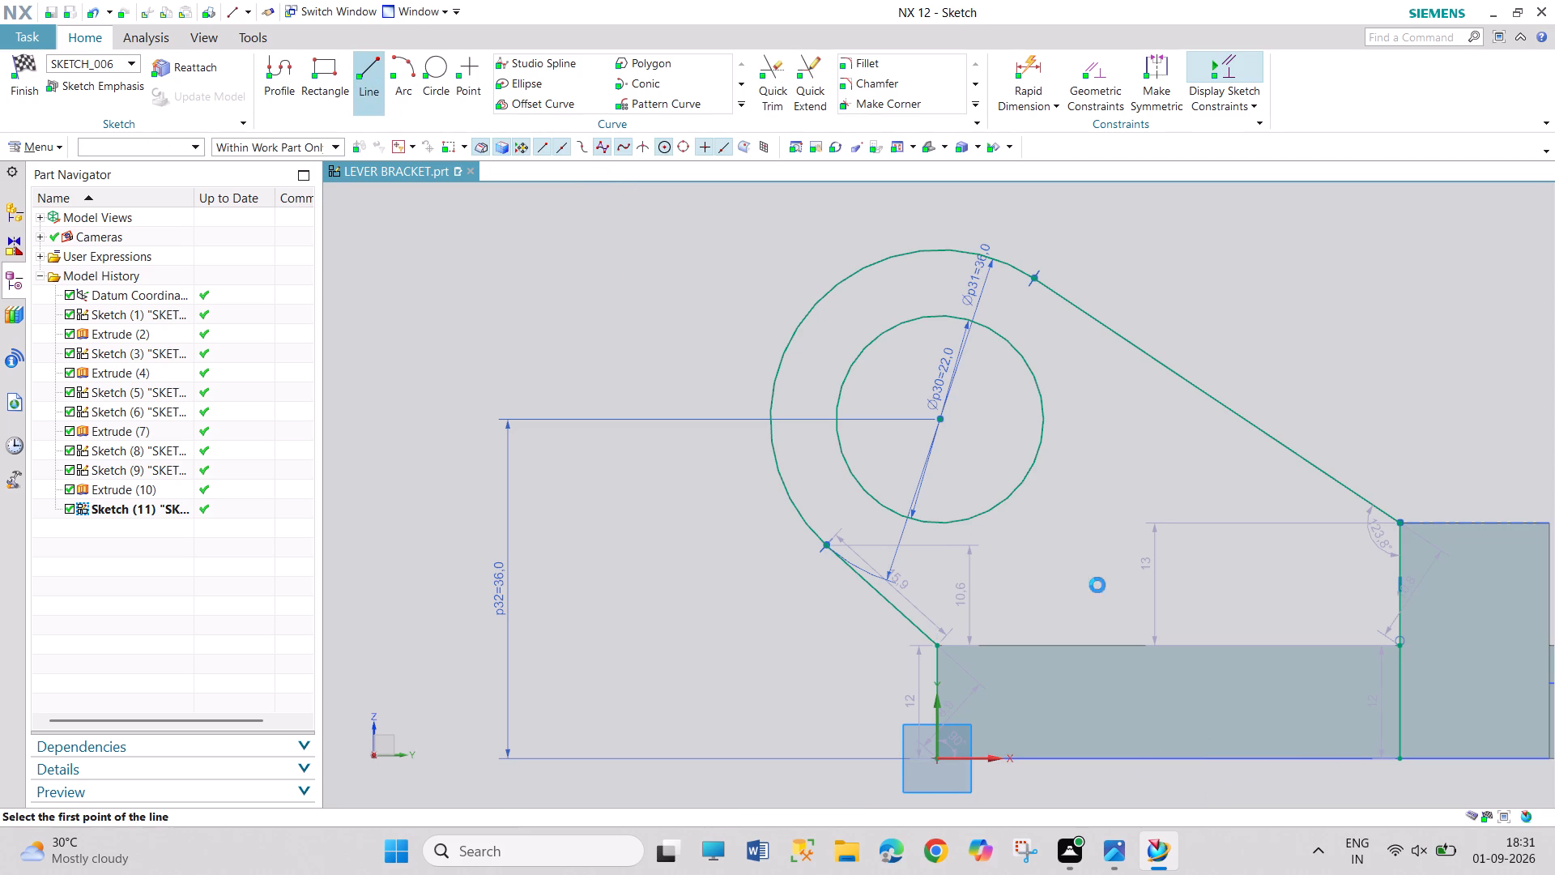
{"action": "left_click_drag", "start_coordinate": [937, 761], "coordinate": [959, 766]}
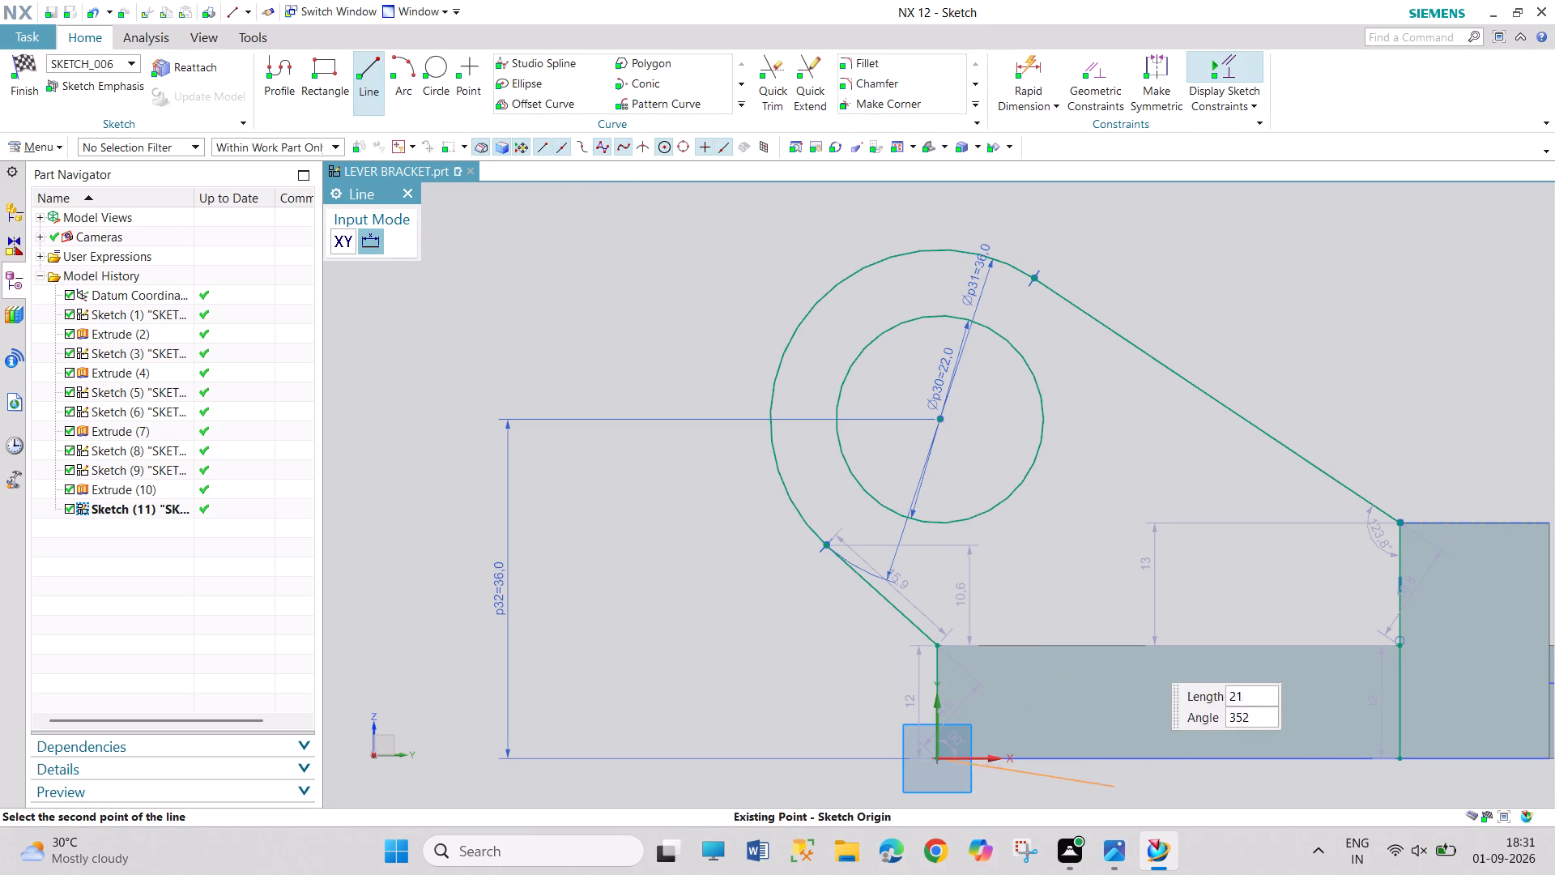
{"action": "left_click", "coordinate": [1403, 758]}
{"action": "left_click", "coordinate": [411, 191]}
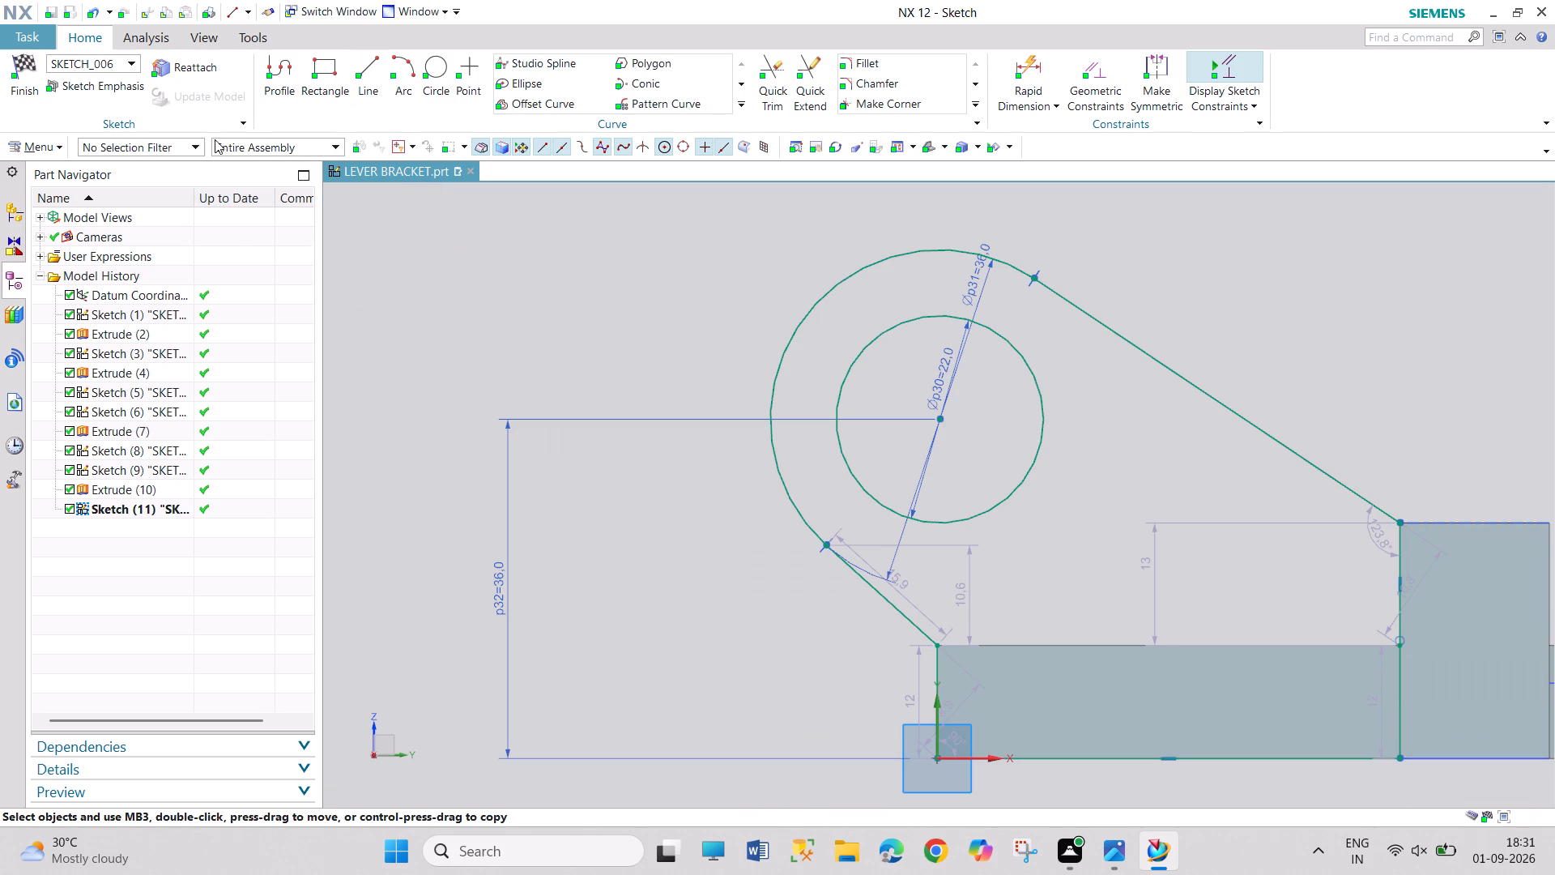
{"action": "left_click", "coordinate": [27, 70]}
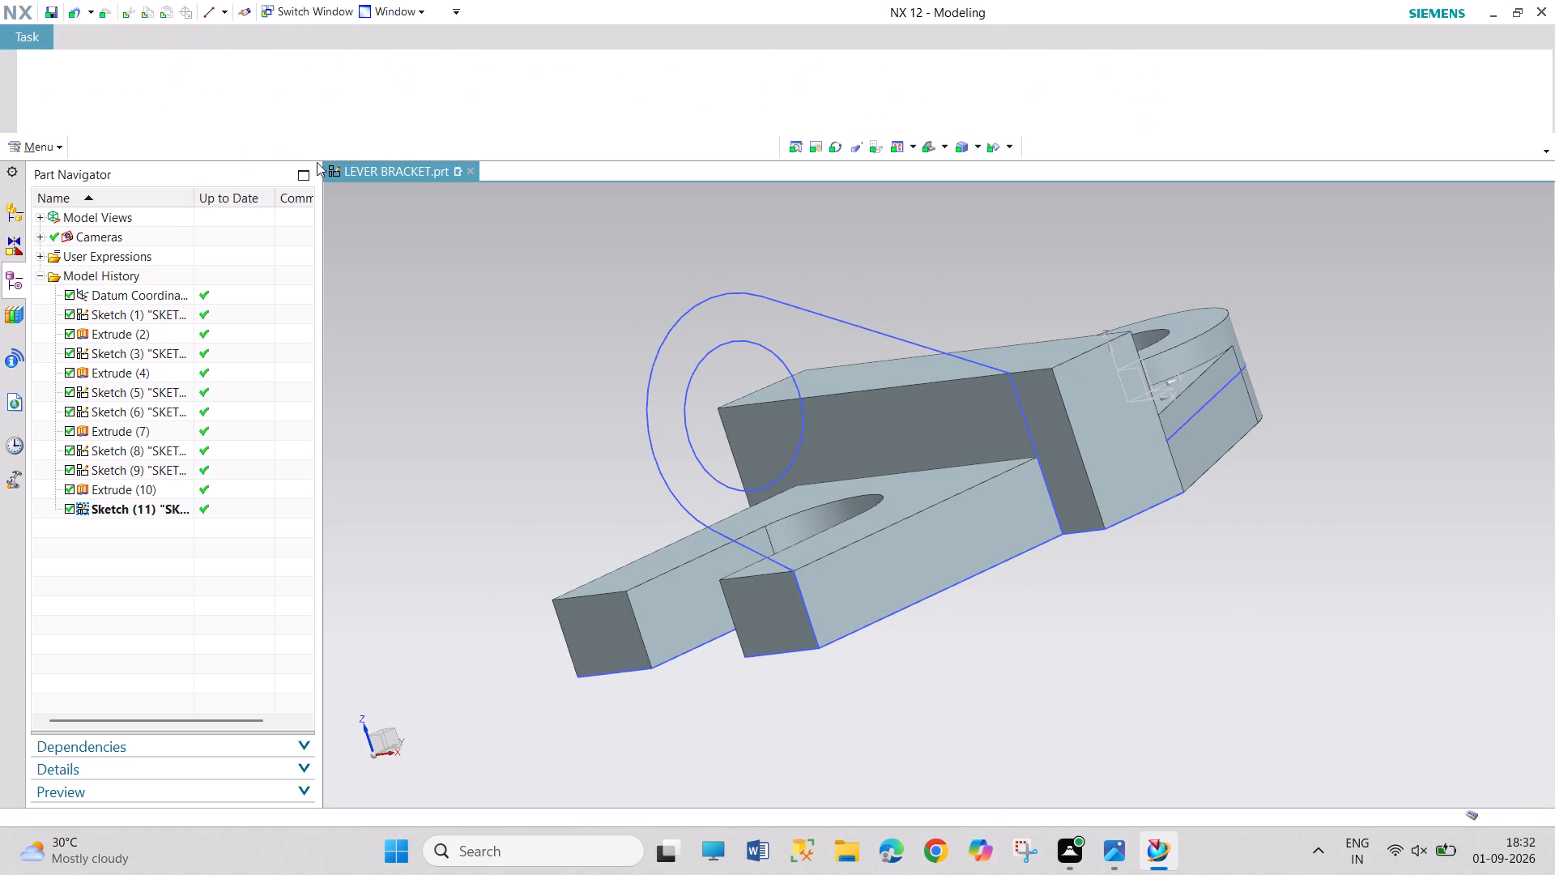
Extrude the closed lug profile sketch, including its hole, from 0 to 10 mm.
{"action": "left_click", "coordinate": [232, 72]}
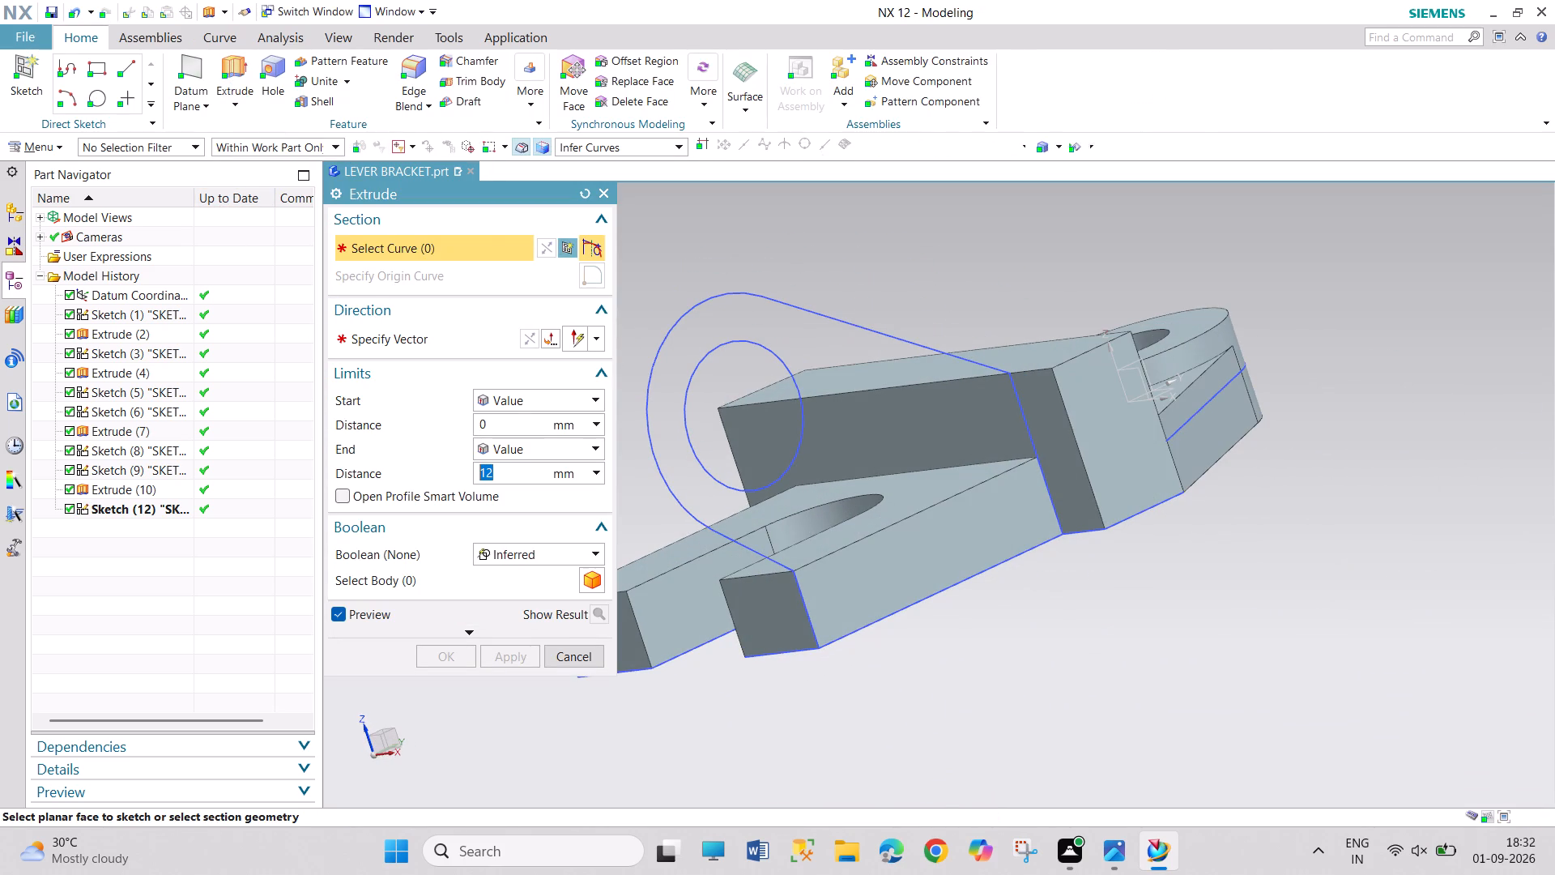
{"action": "left_click", "coordinate": [671, 334]}
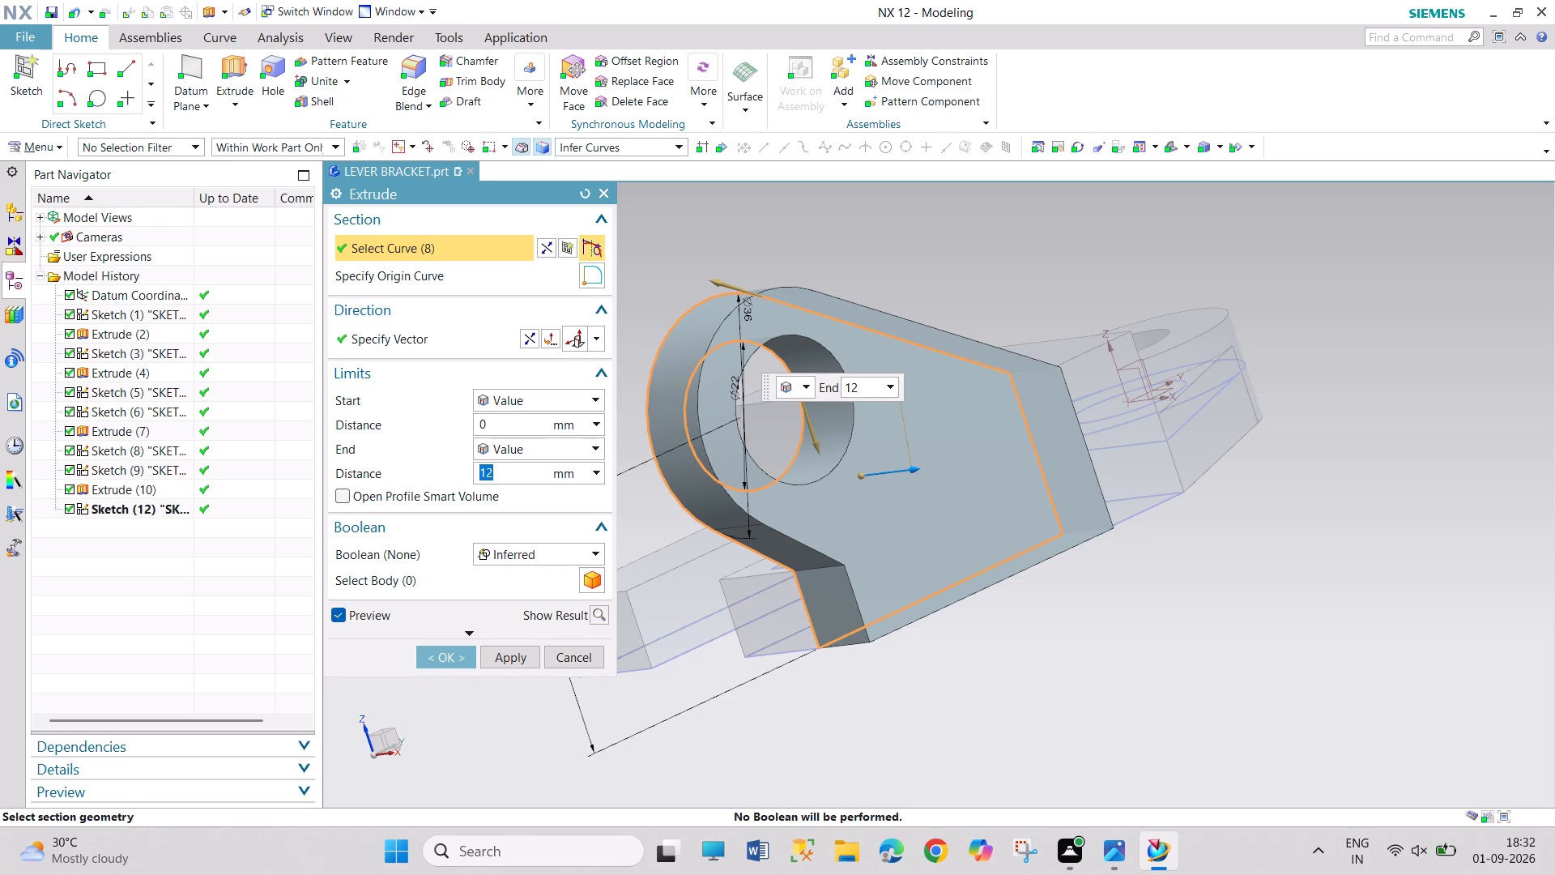
{"action": "type", "text": "10"}
{"action": "key", "text": "Return"}
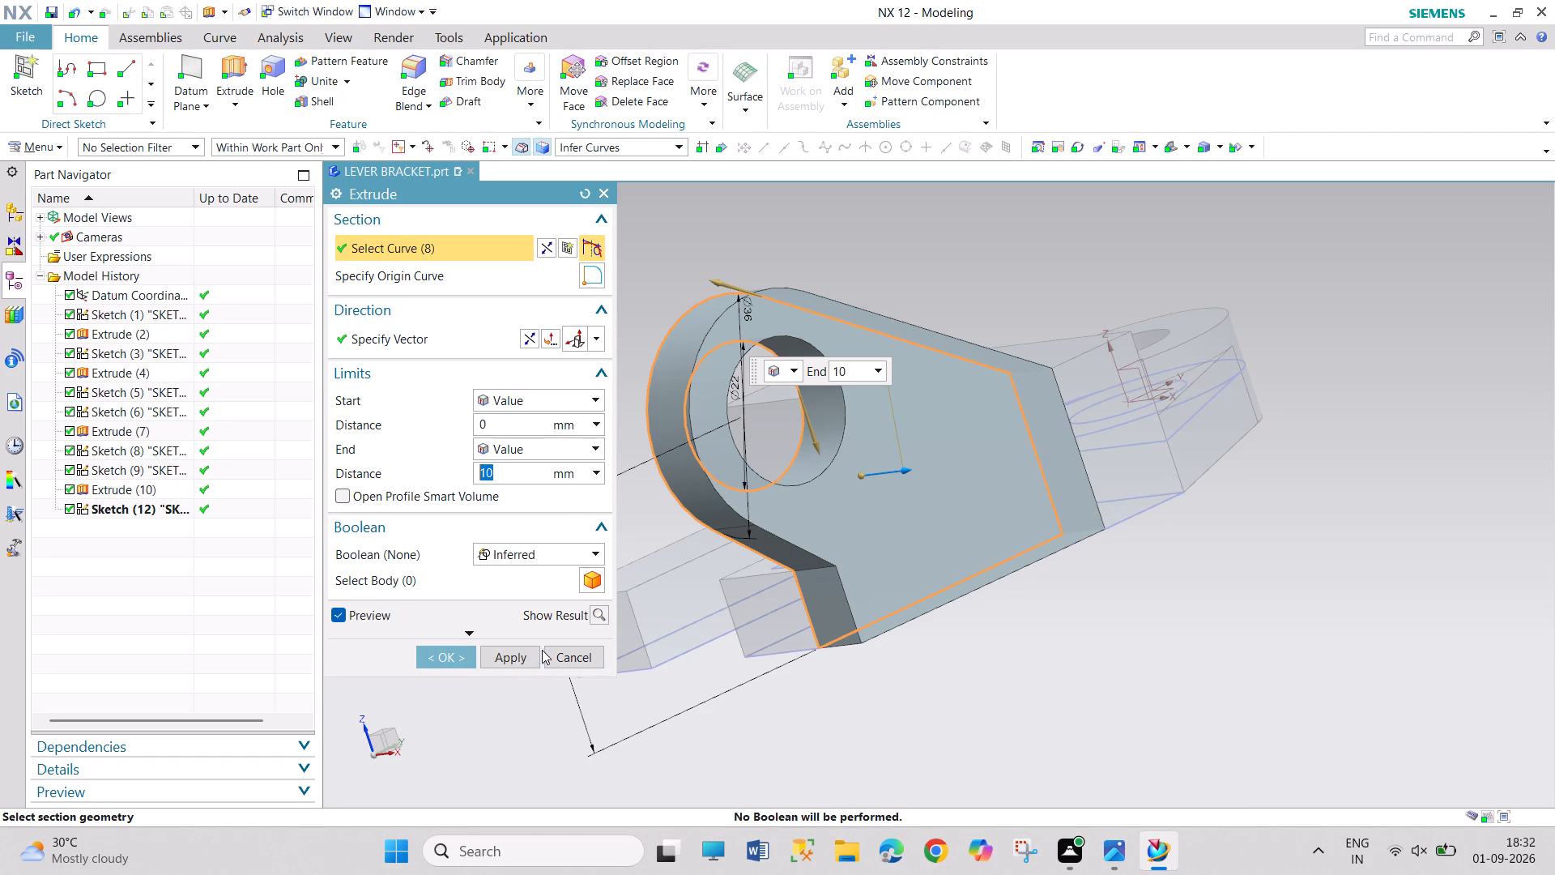
{"action": "left_click", "coordinate": [462, 651]}
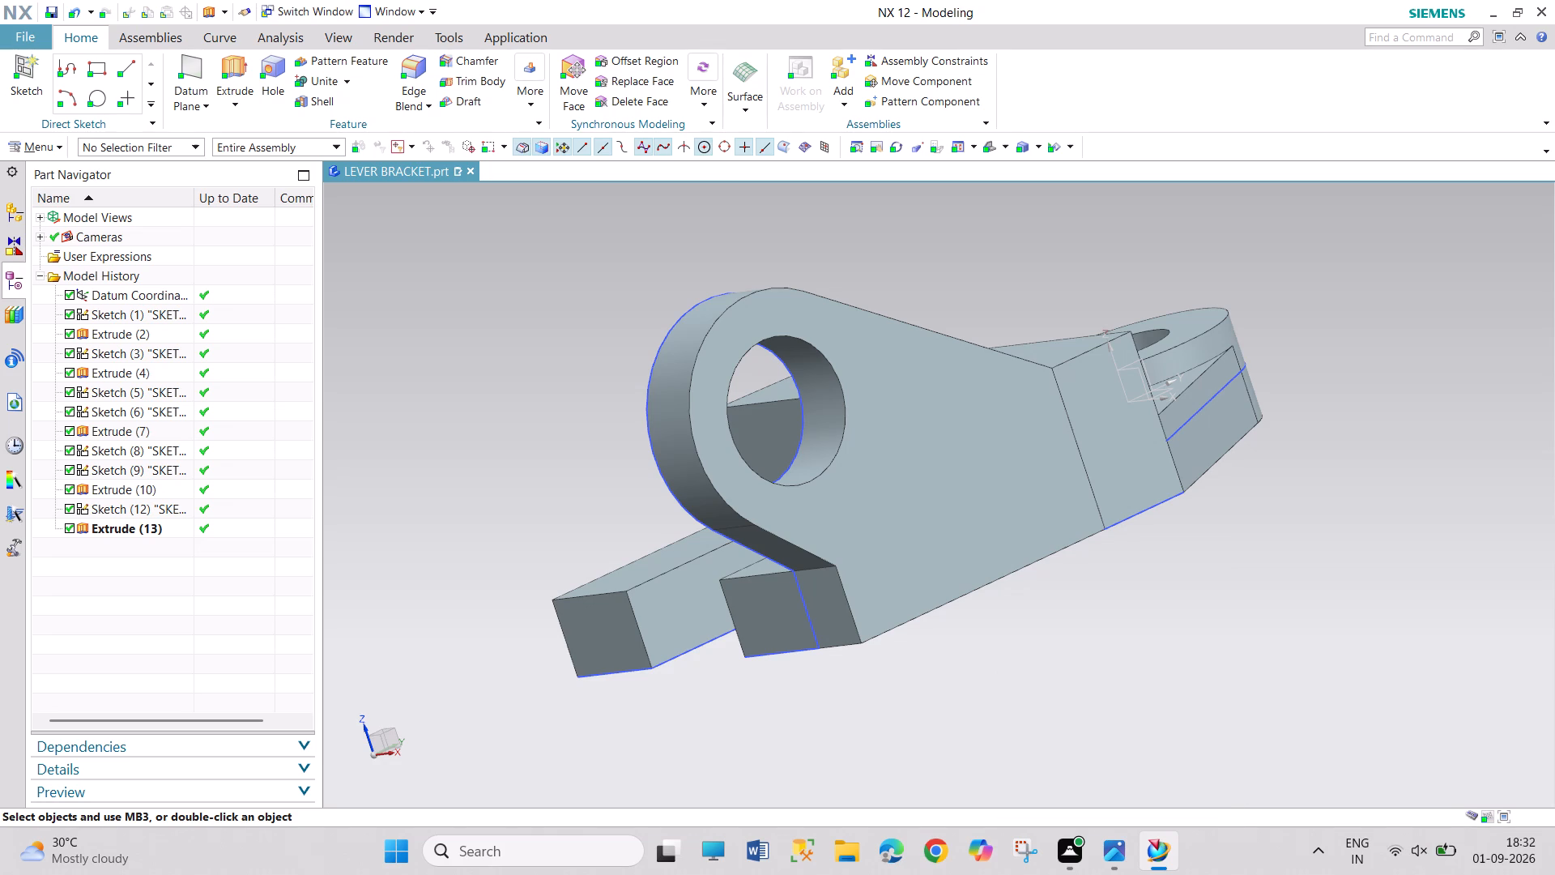
Create a sketch in the task environment on the lug's outer face and draw a 36 mm diameter circle centred on the hole.
{"action": "left_click", "coordinate": [58, 147]}
{"action": "left_click", "coordinate": [85, 224]}
{"action": "left_click", "coordinate": [173, 252]}
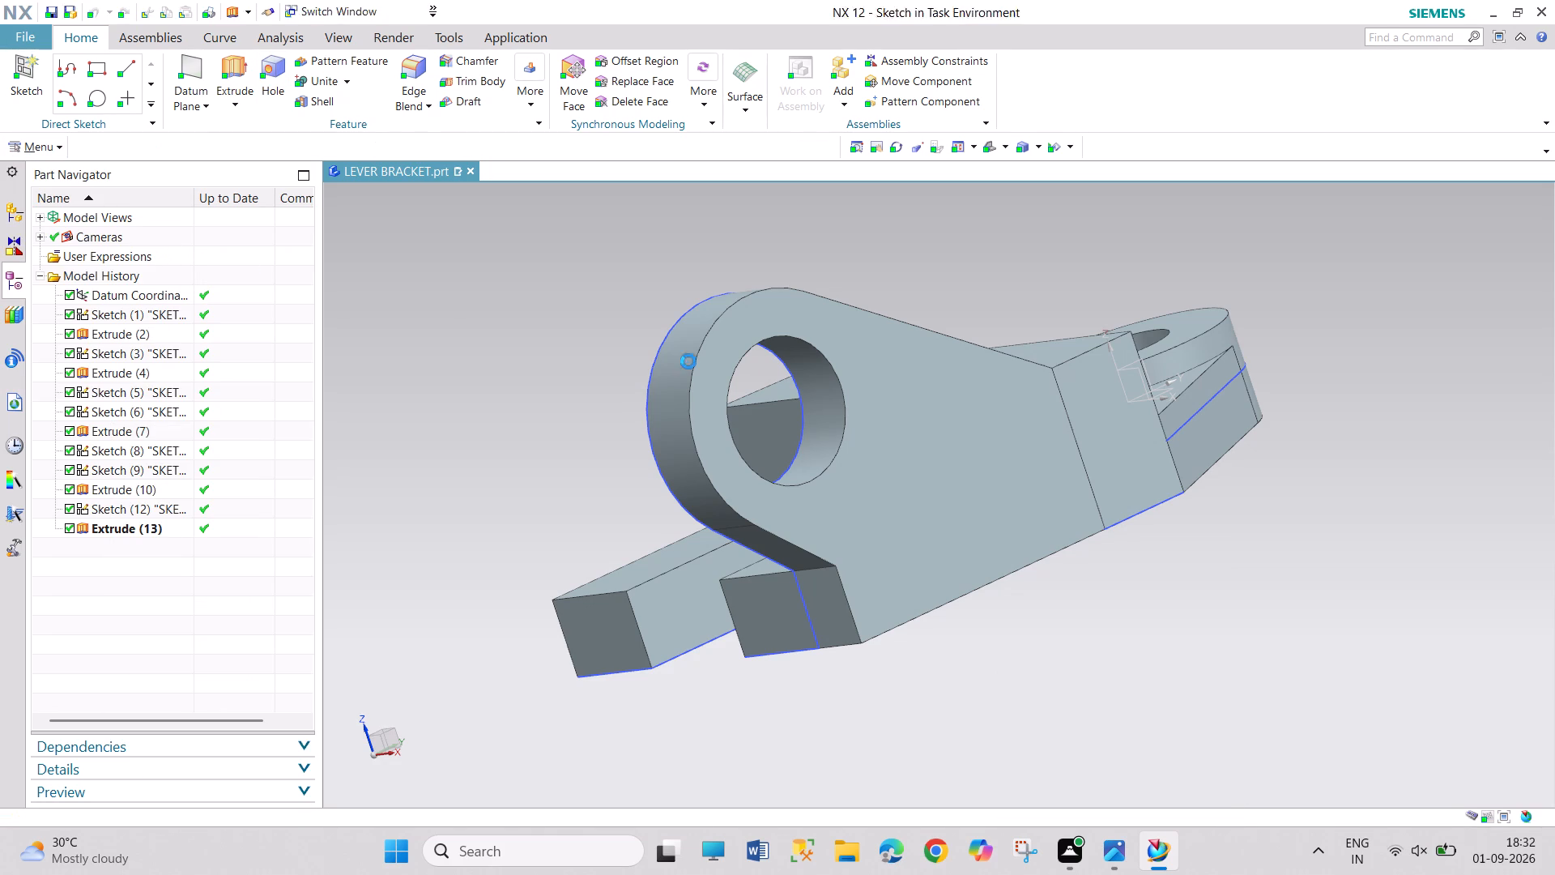
{"action": "left_click", "coordinate": [877, 397]}
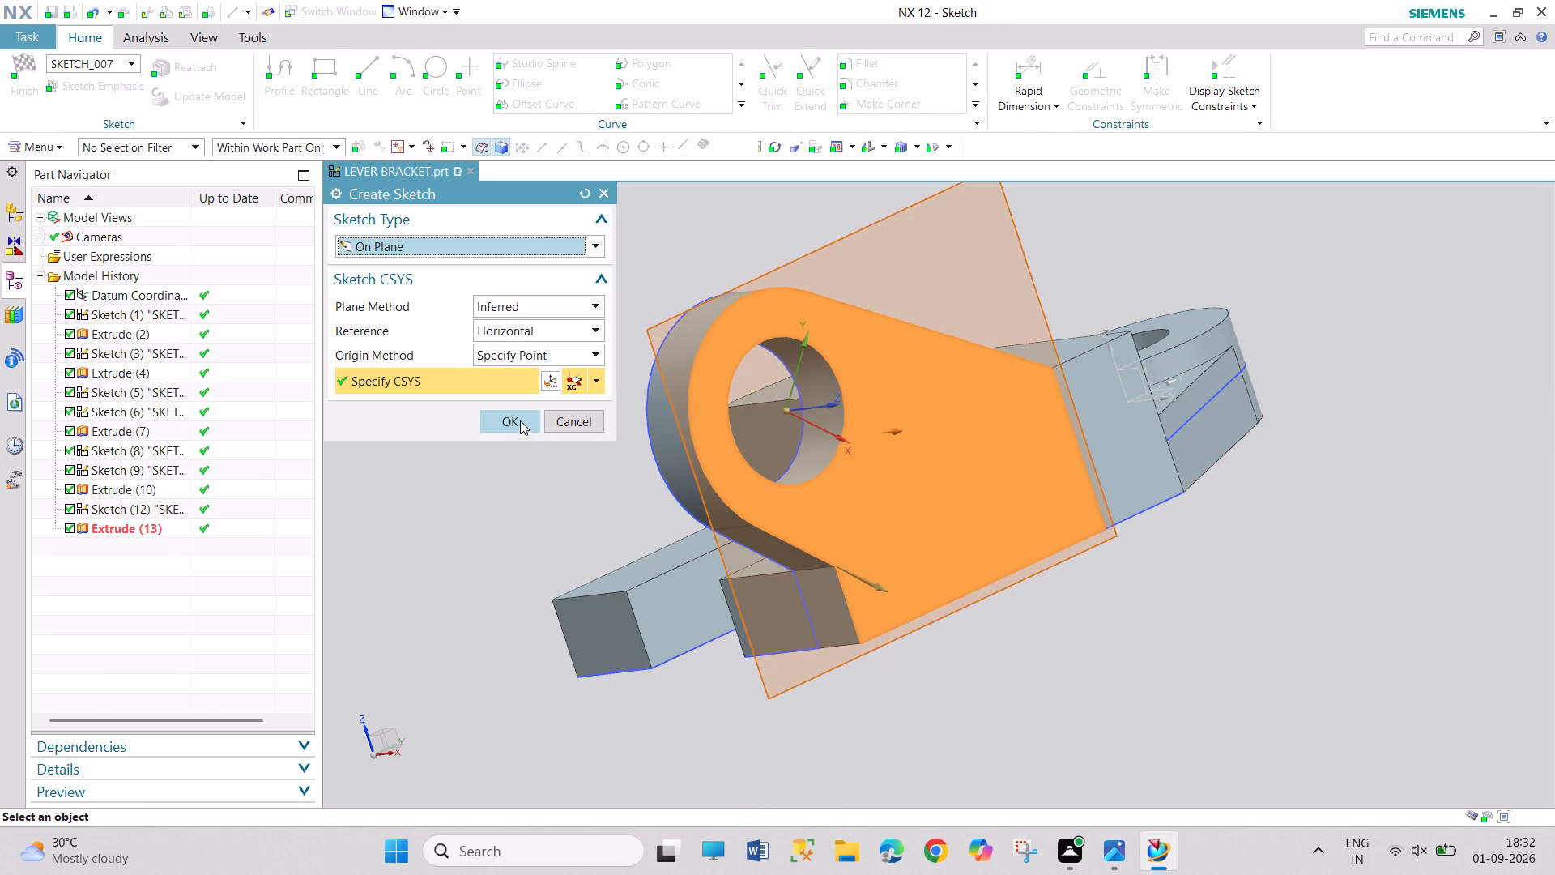
{"action": "left_click", "coordinate": [519, 417]}
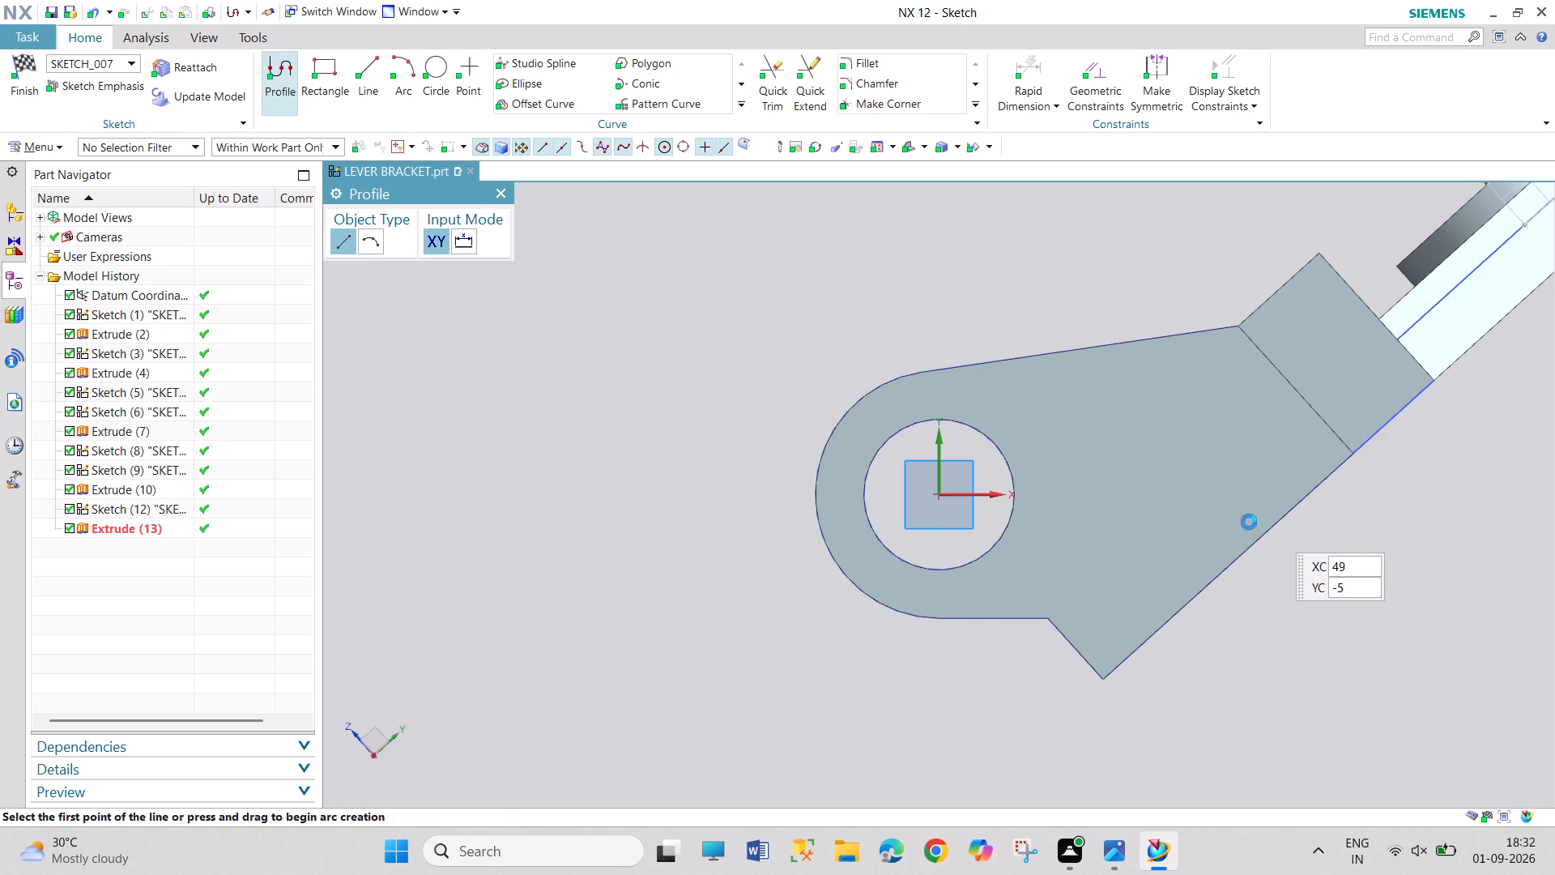
{"action": "scroll", "coordinate": [1147, 502], "scroll_direction": "down", "scroll_amount": 2}
{"action": "scroll", "coordinate": [1165, 510], "scroll_direction": "up", "scroll_amount": 3}
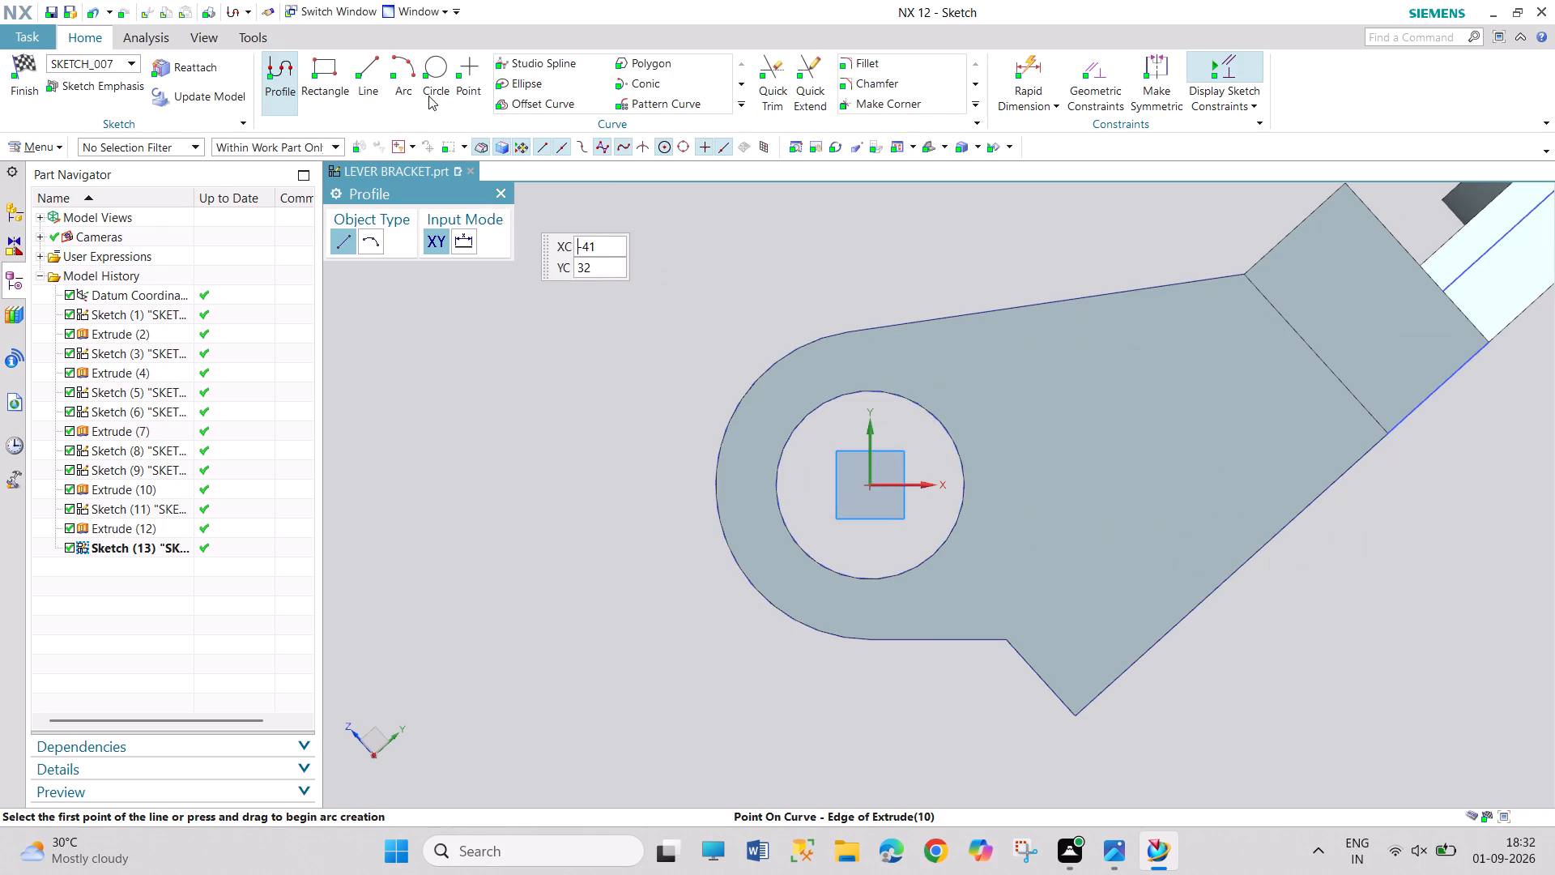
{"action": "left_click", "coordinate": [439, 86]}
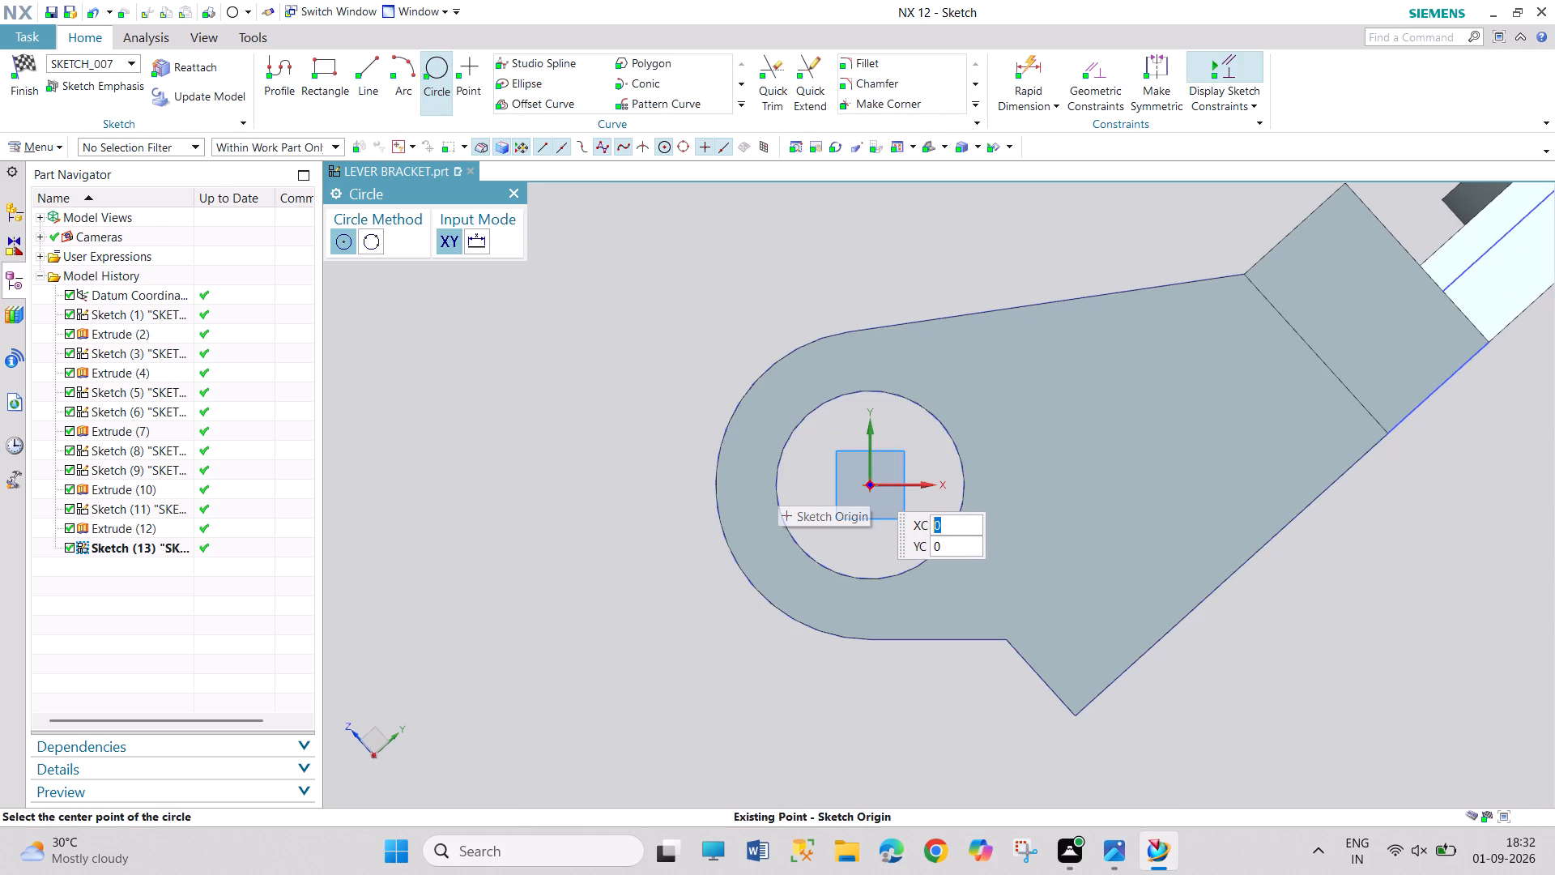
{"action": "left_click", "coordinate": [871, 484]}
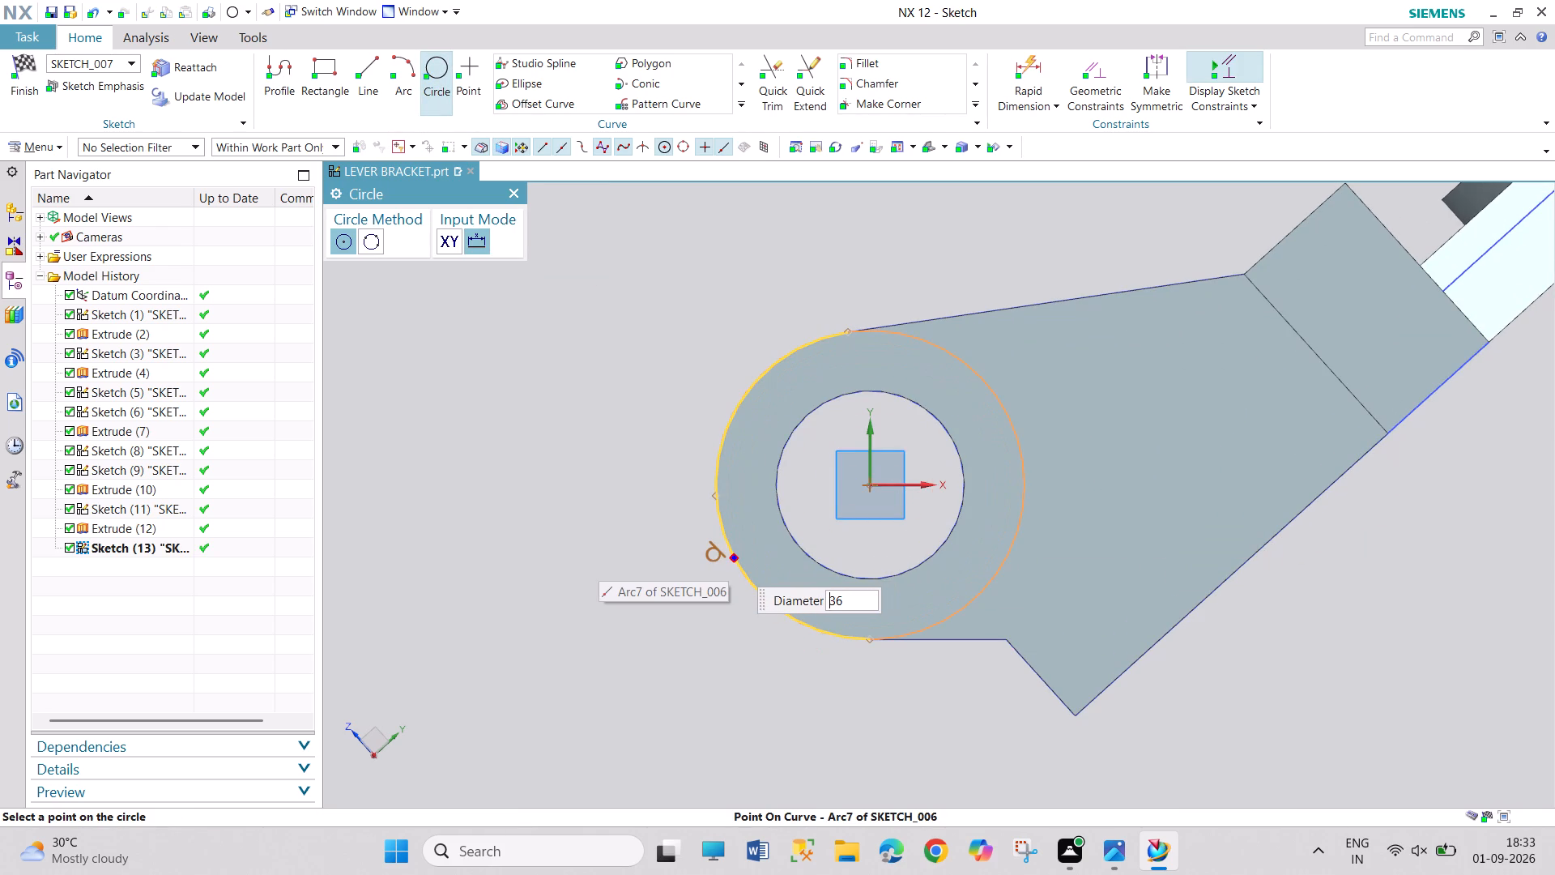
{"action": "left_click", "coordinate": [732, 560]}
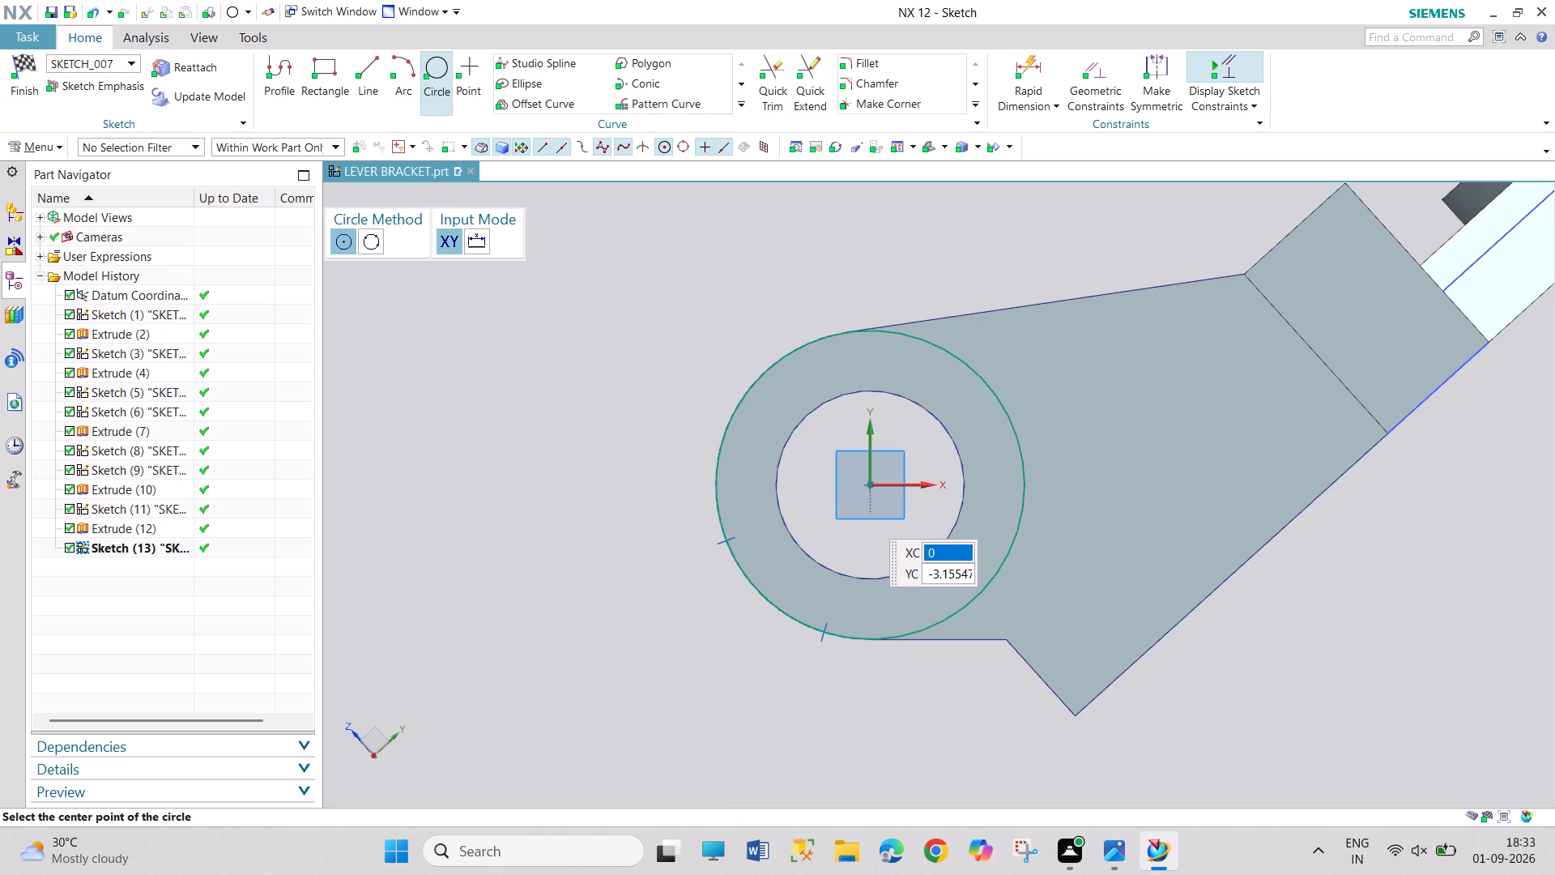
Try to draw a second concentric circle matching the lug hole's edge, and finish the sketch.
{"action": "left_click", "coordinate": [870, 485]}
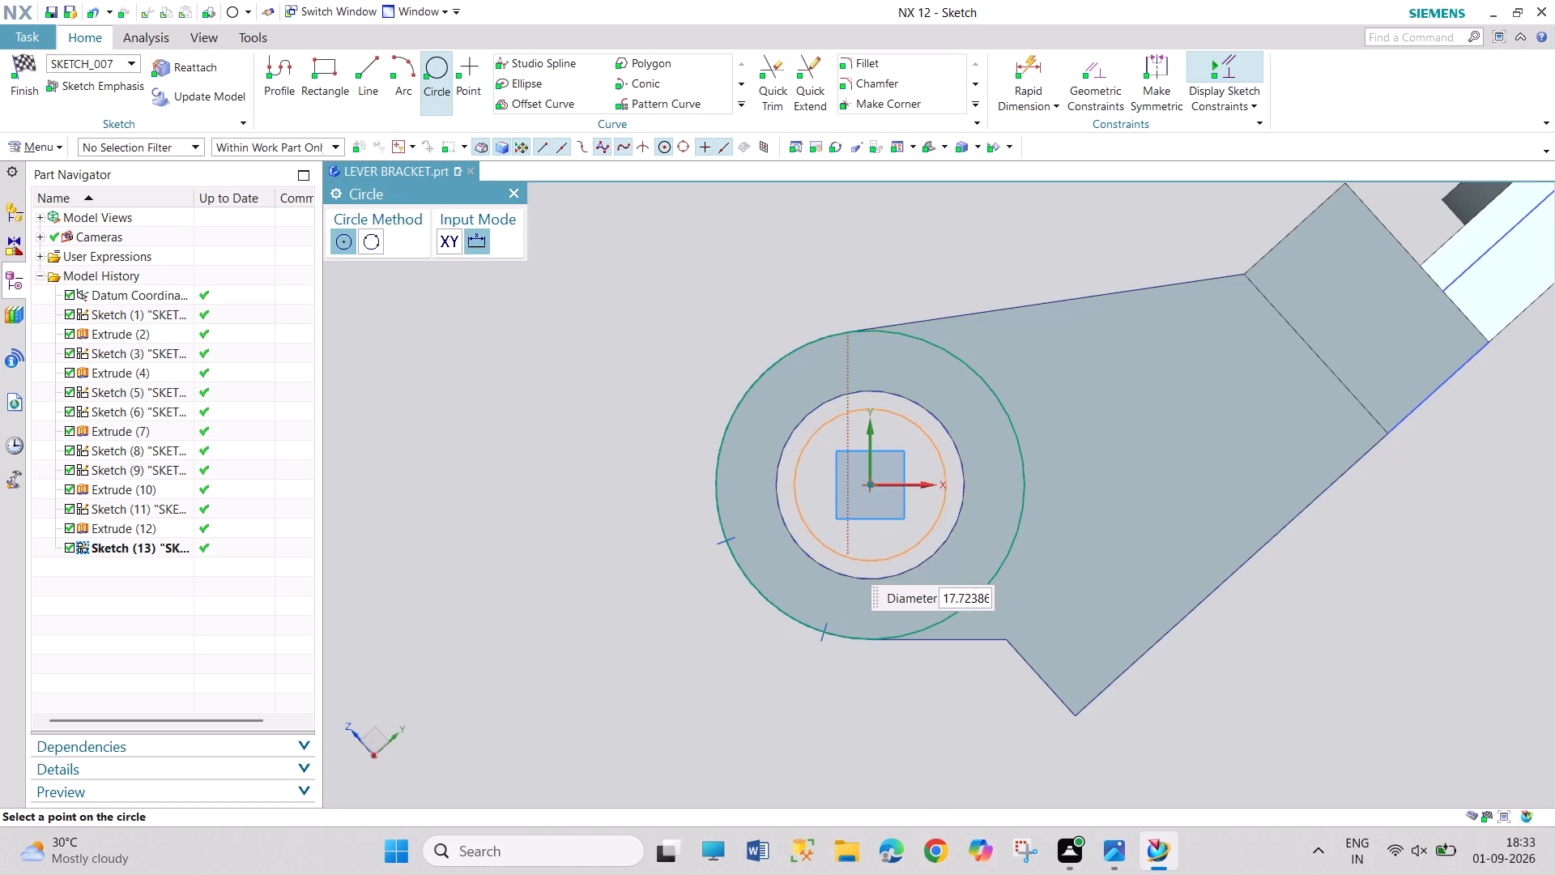
{"action": "left_click", "coordinate": [838, 571]}
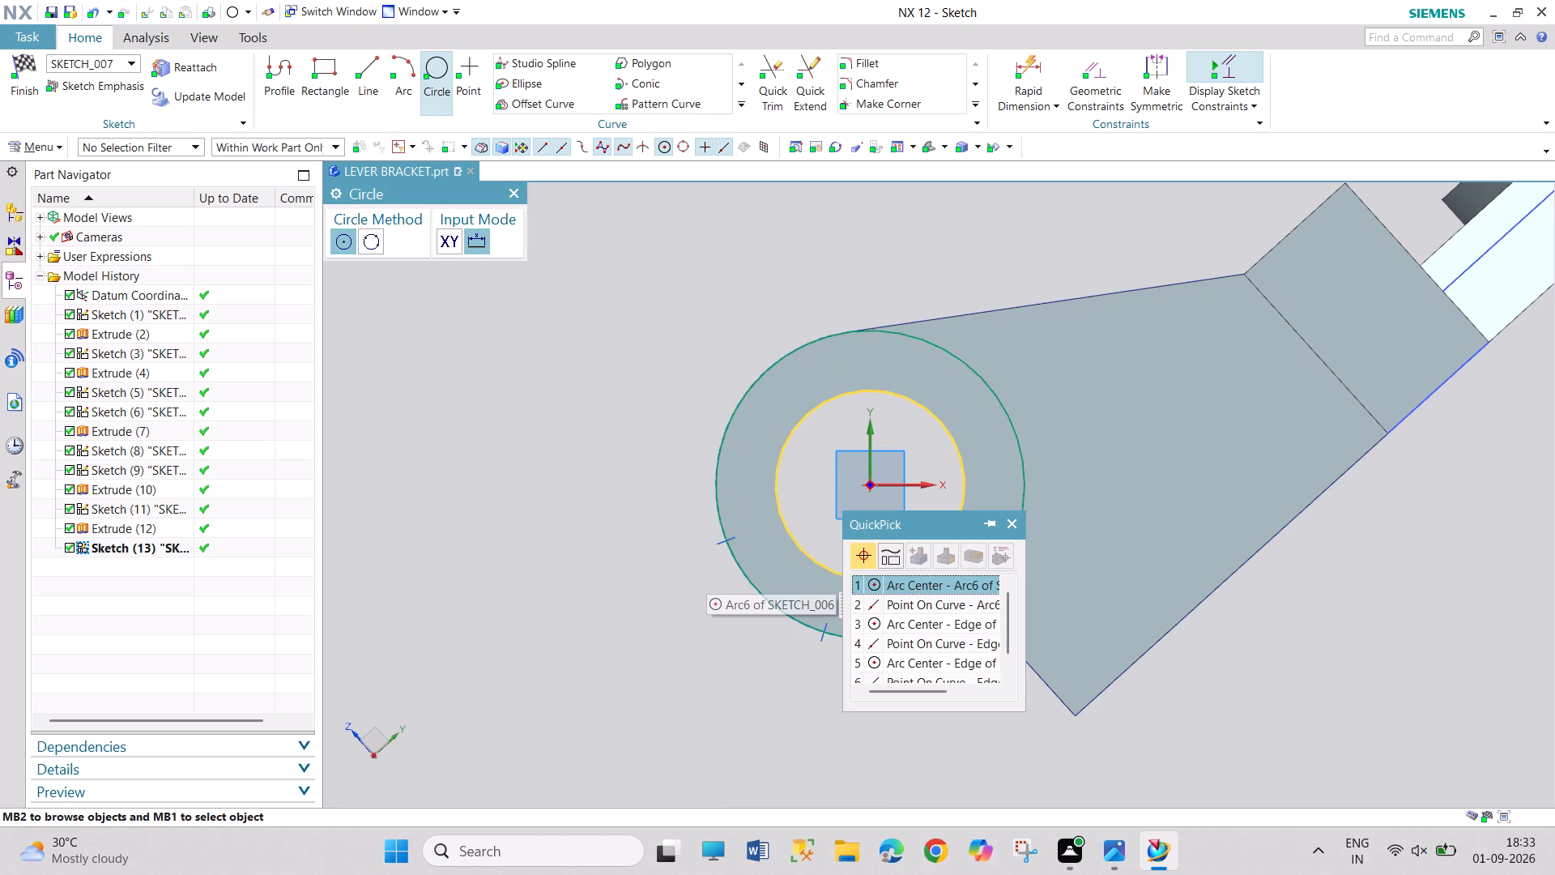
{"action": "left_click", "coordinate": [882, 586]}
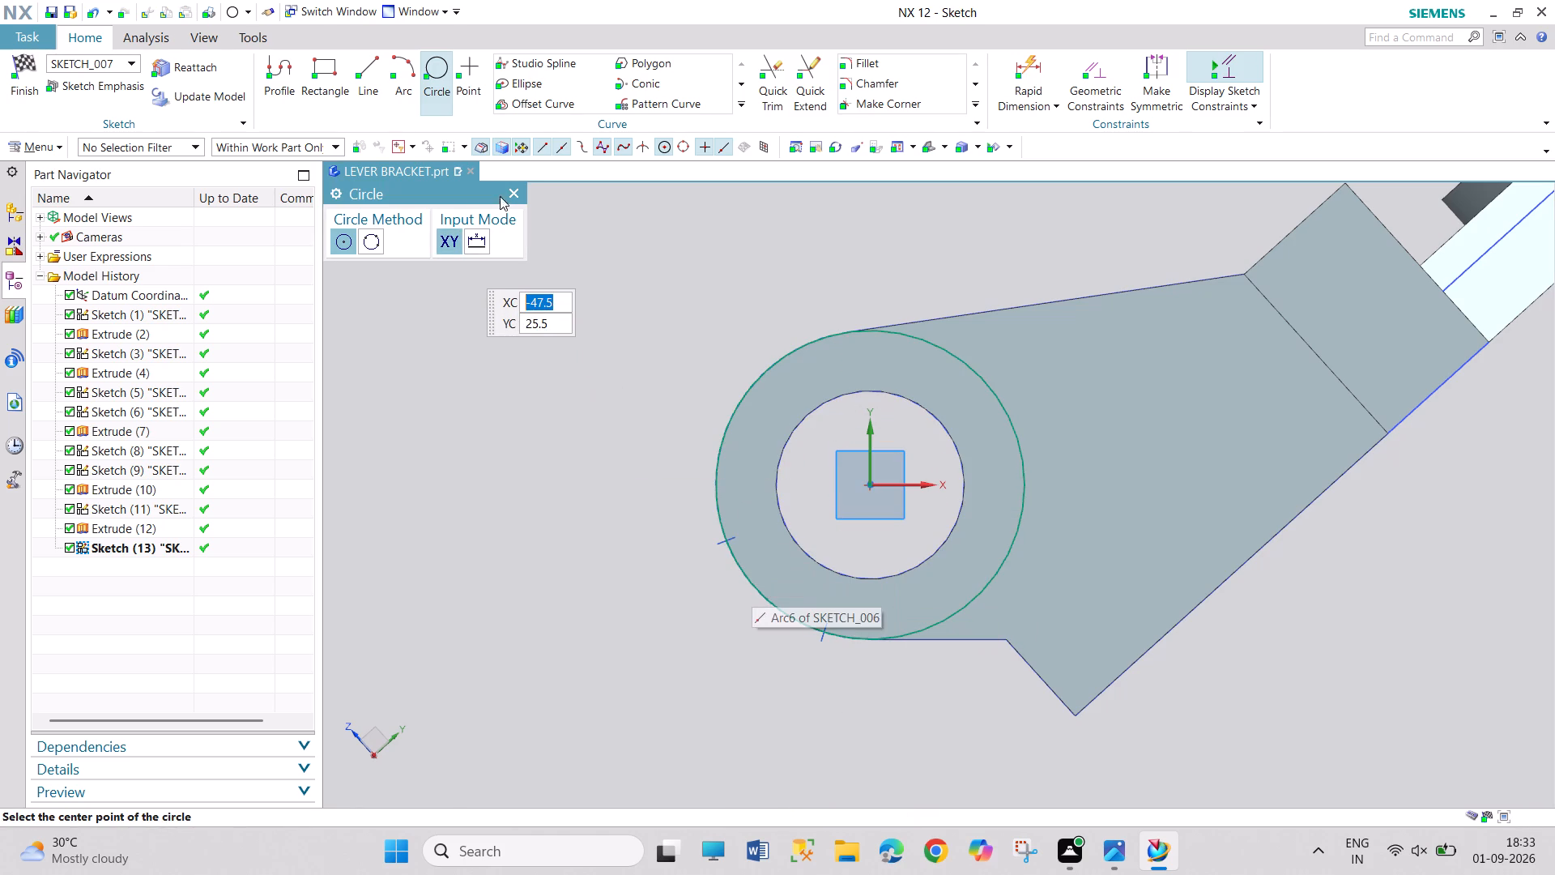
{"action": "left_click", "coordinate": [508, 193]}
{"action": "left_click", "coordinate": [32, 82]}
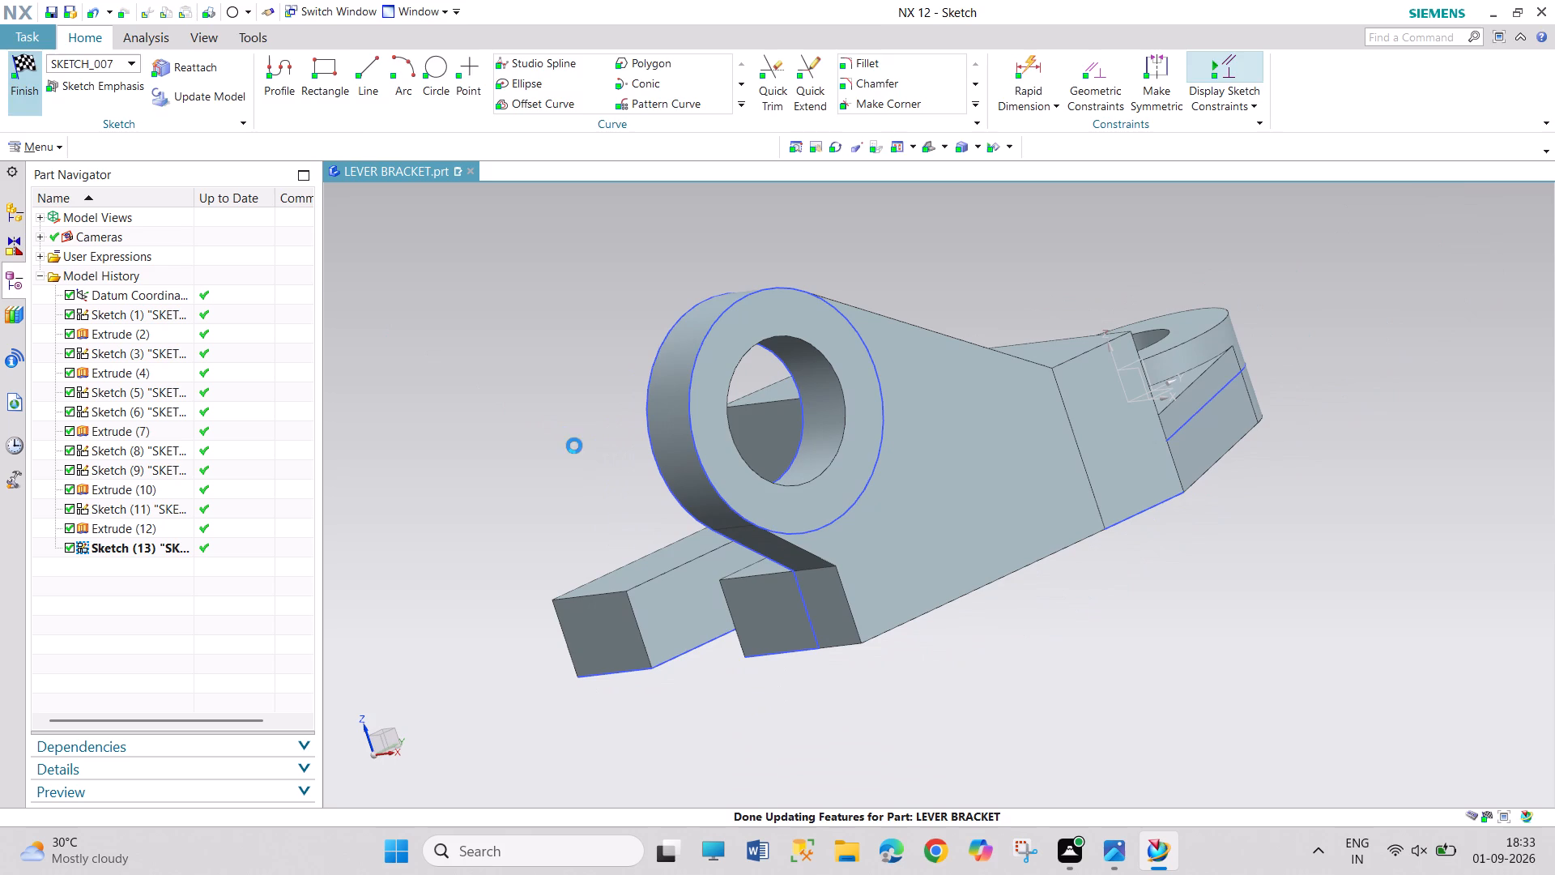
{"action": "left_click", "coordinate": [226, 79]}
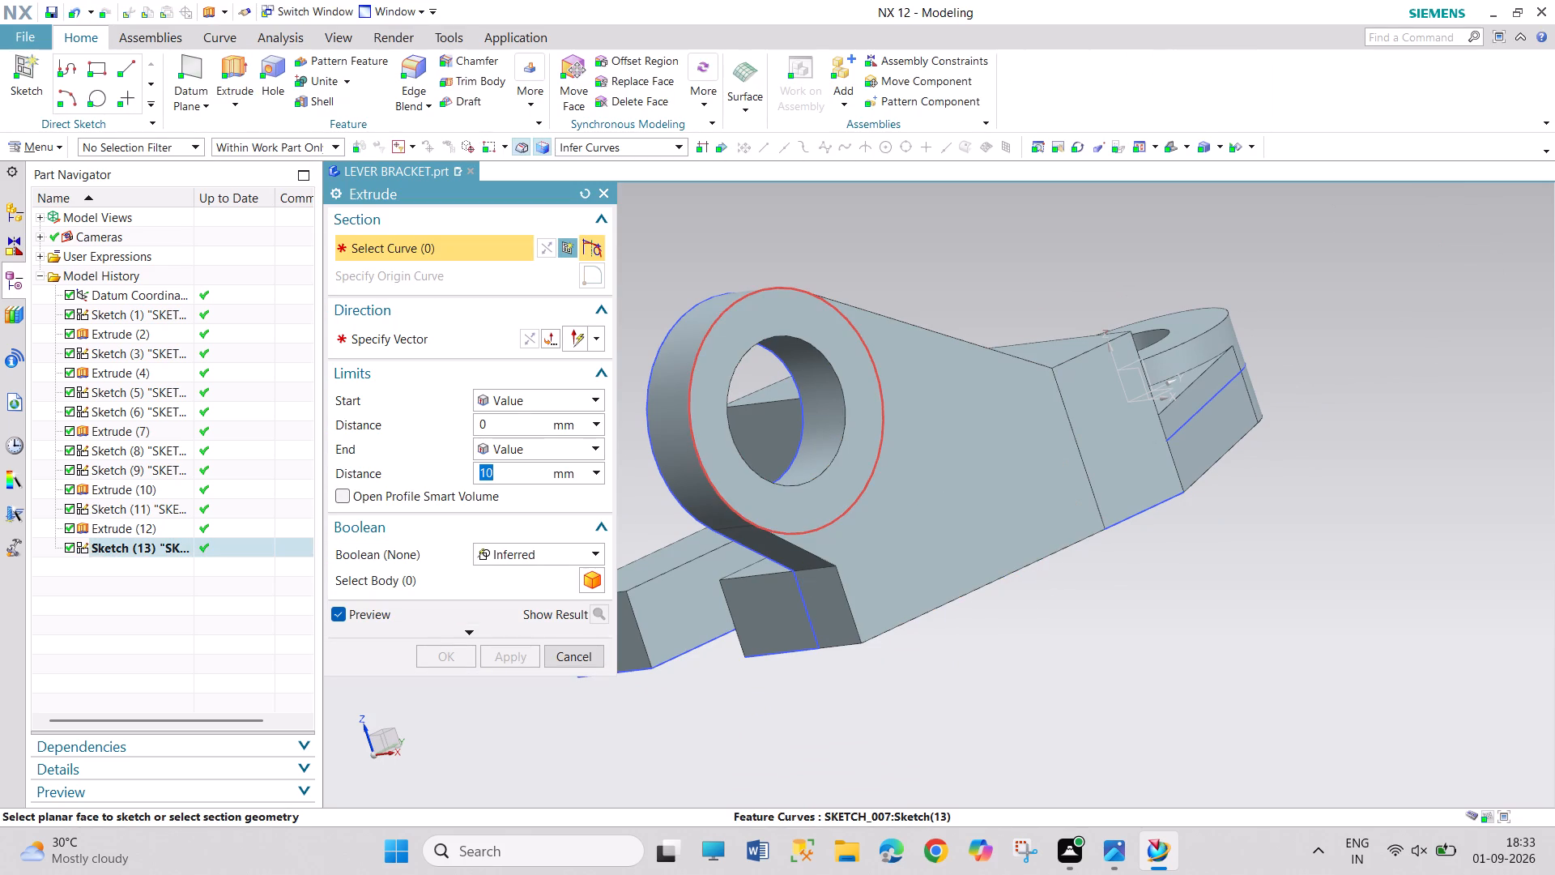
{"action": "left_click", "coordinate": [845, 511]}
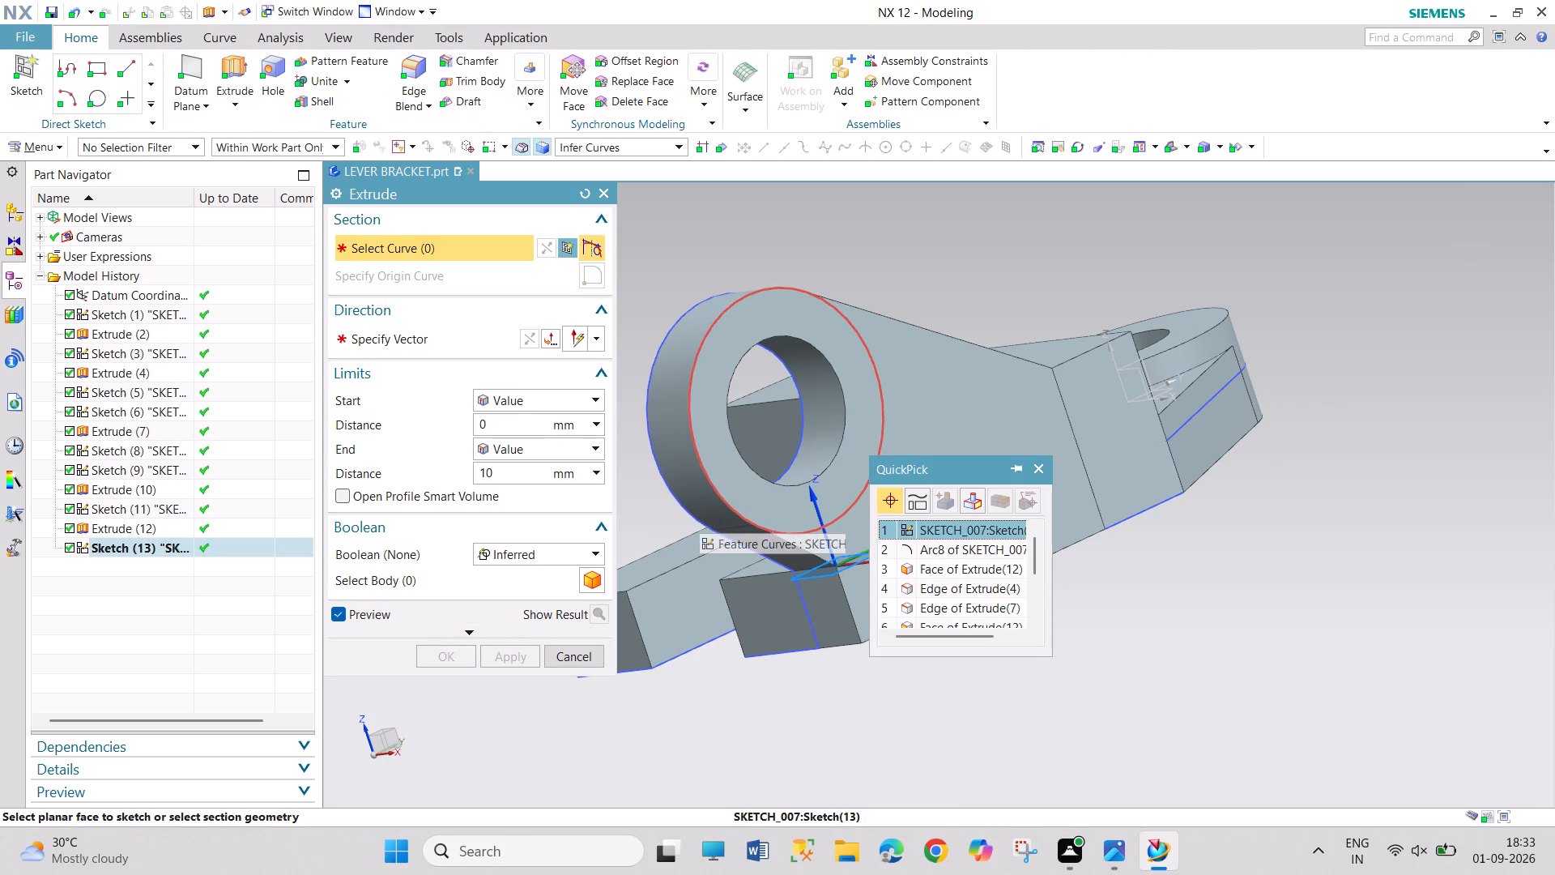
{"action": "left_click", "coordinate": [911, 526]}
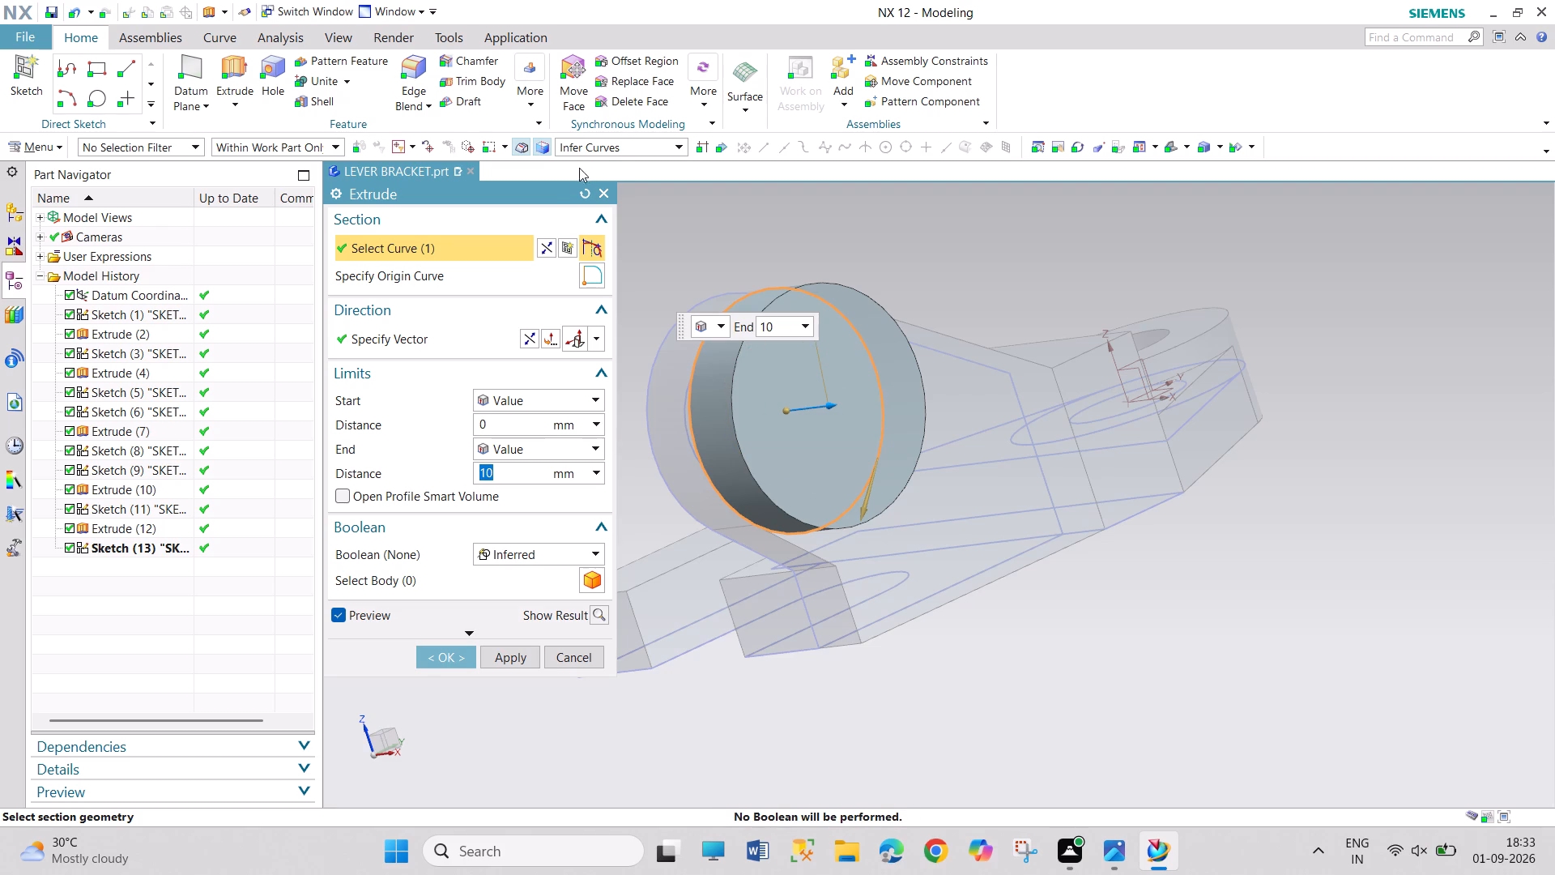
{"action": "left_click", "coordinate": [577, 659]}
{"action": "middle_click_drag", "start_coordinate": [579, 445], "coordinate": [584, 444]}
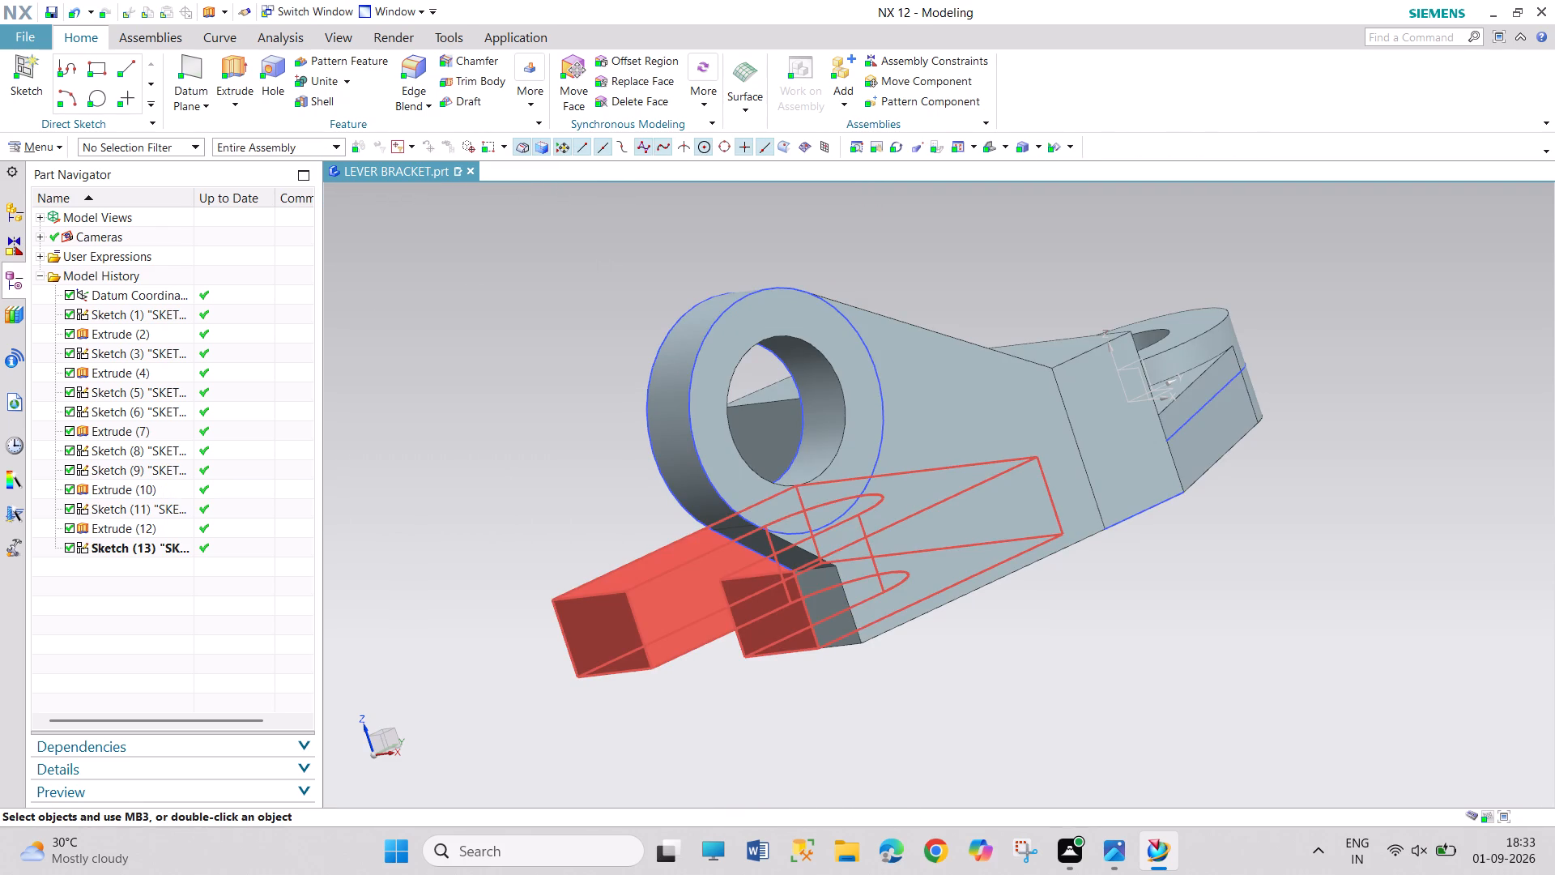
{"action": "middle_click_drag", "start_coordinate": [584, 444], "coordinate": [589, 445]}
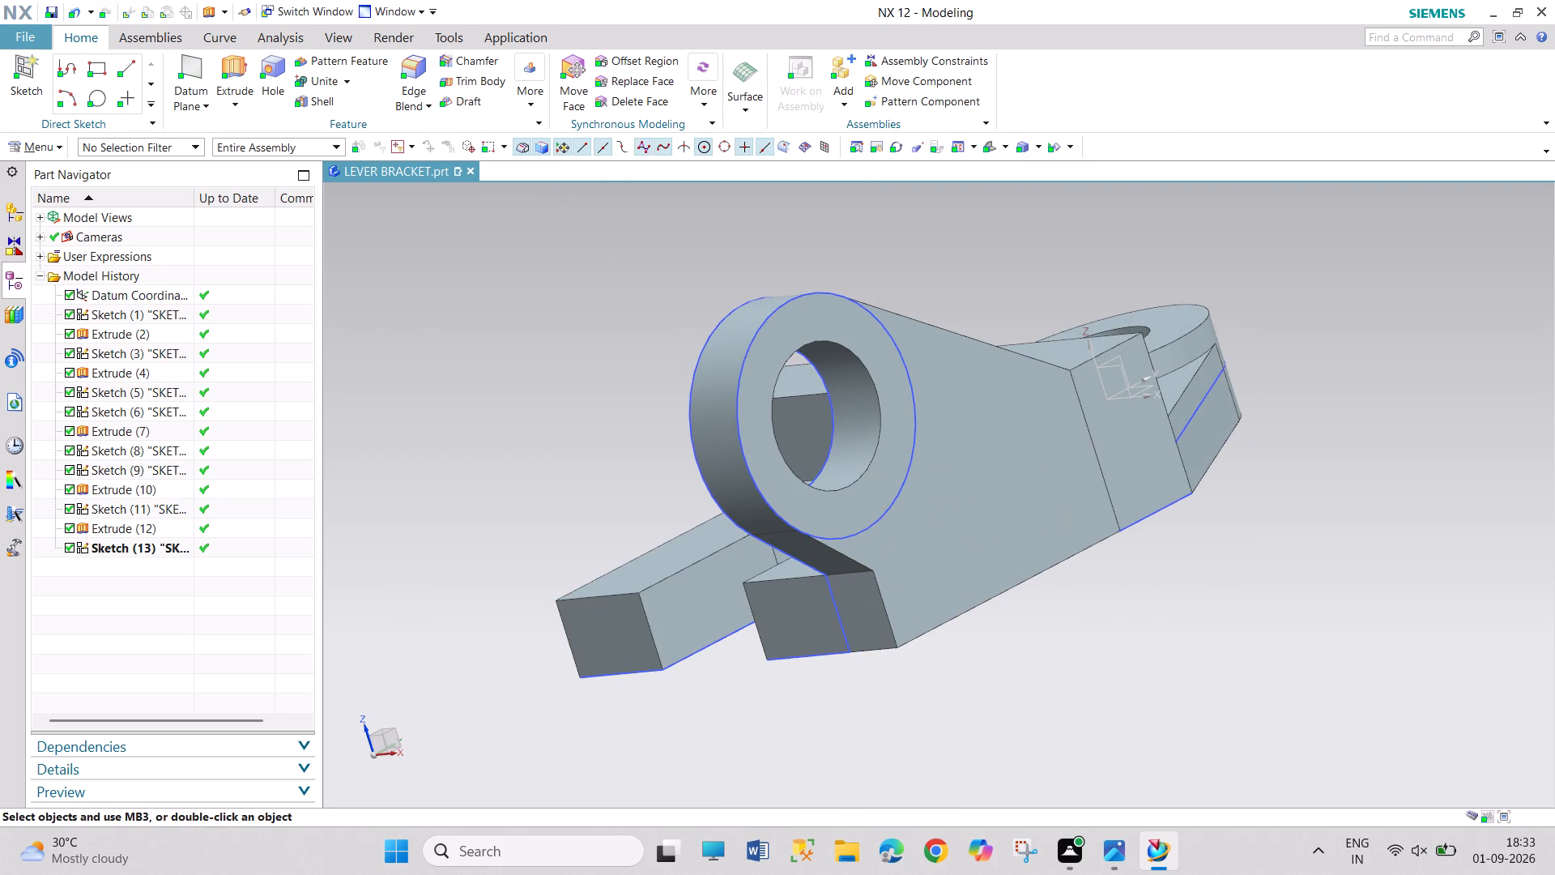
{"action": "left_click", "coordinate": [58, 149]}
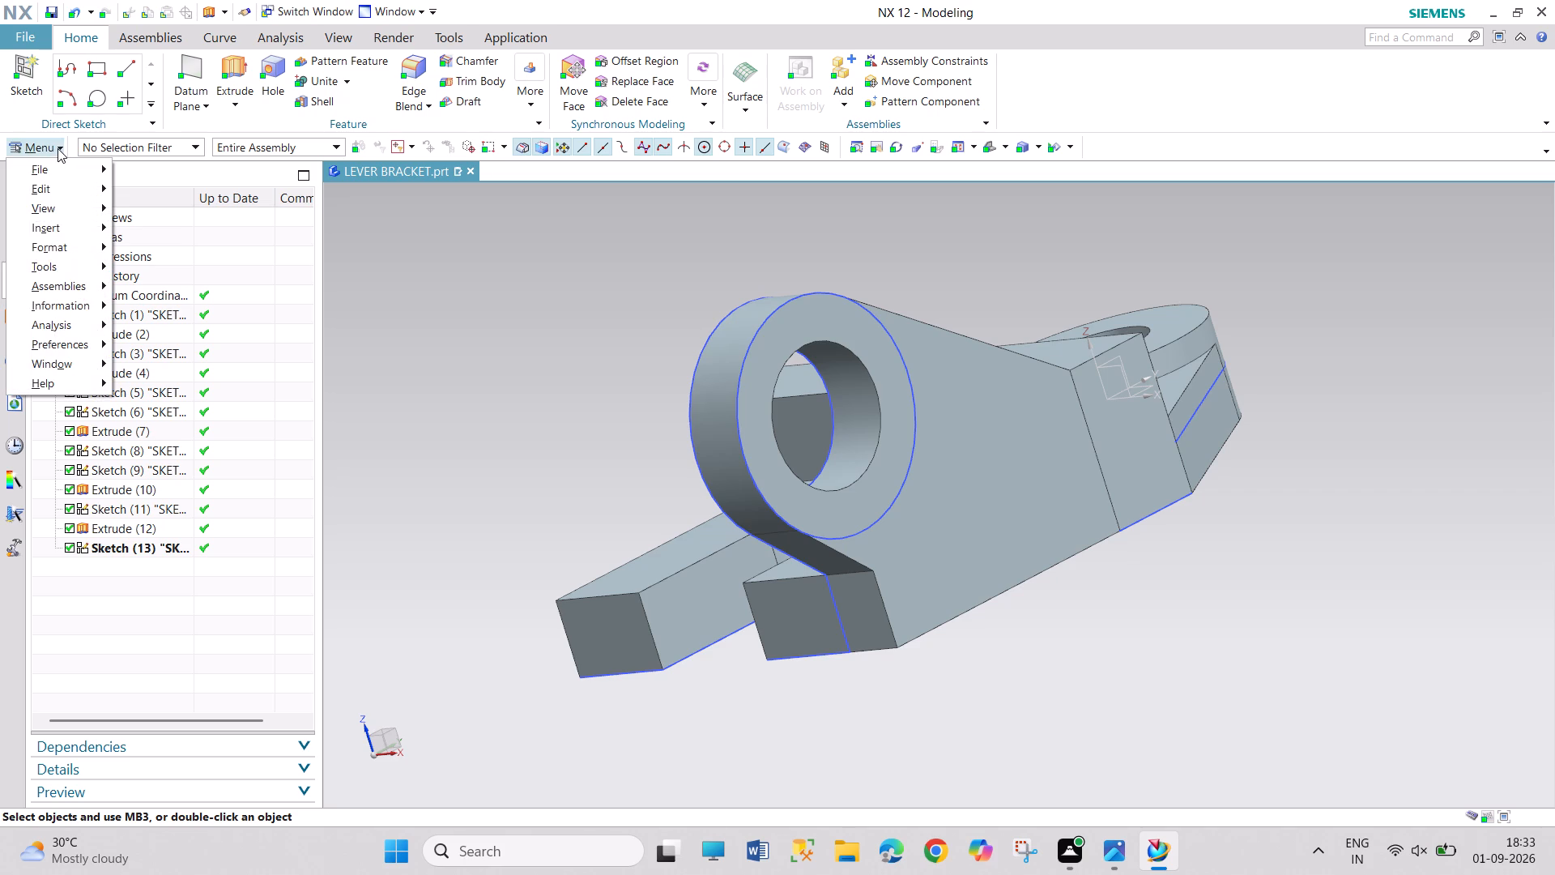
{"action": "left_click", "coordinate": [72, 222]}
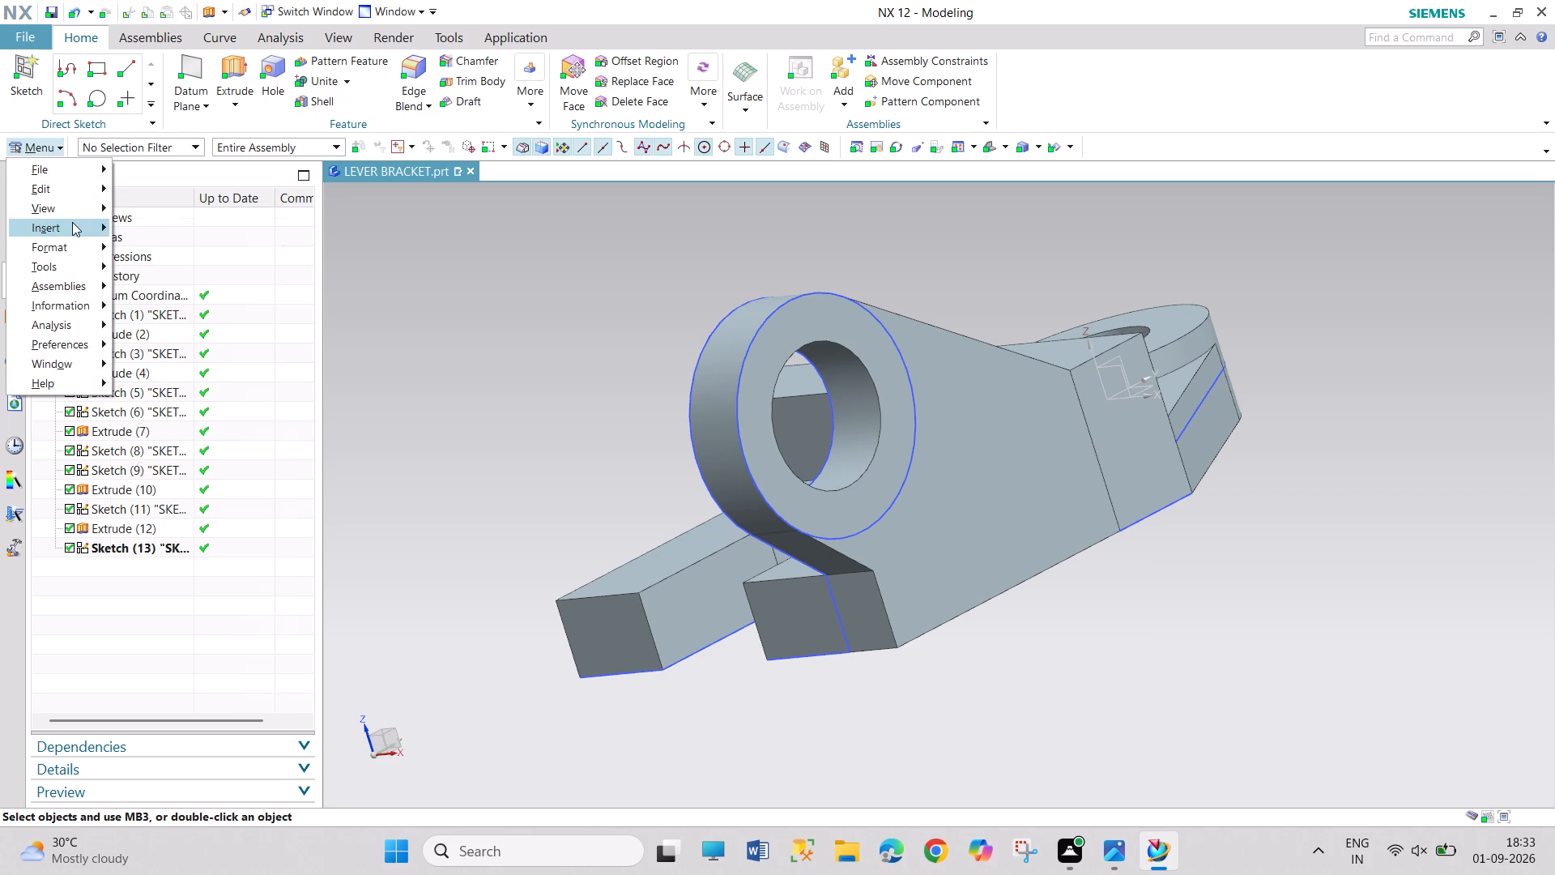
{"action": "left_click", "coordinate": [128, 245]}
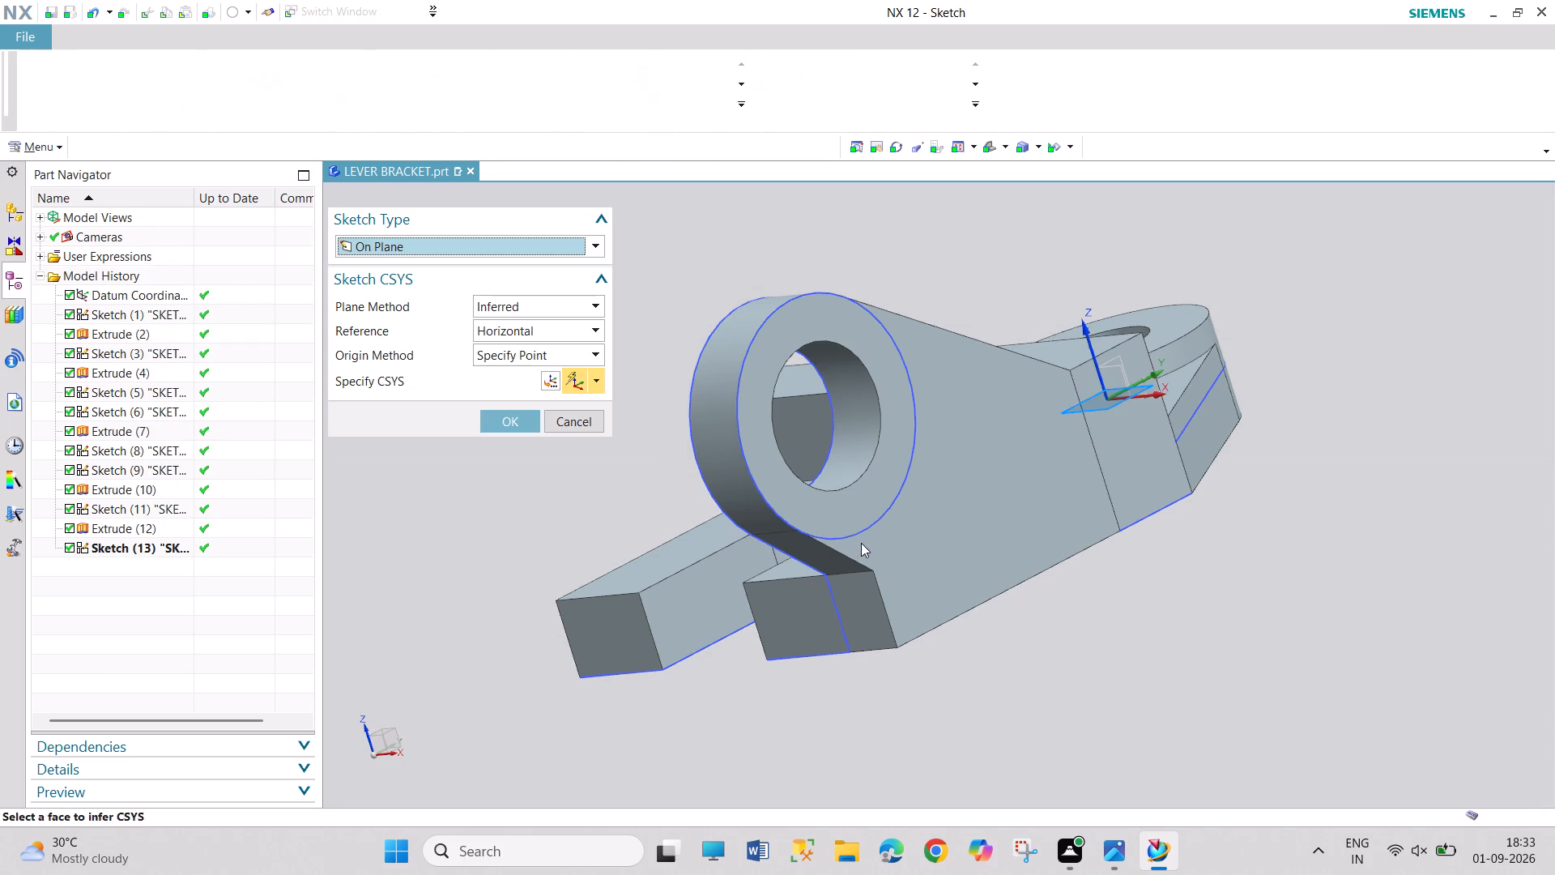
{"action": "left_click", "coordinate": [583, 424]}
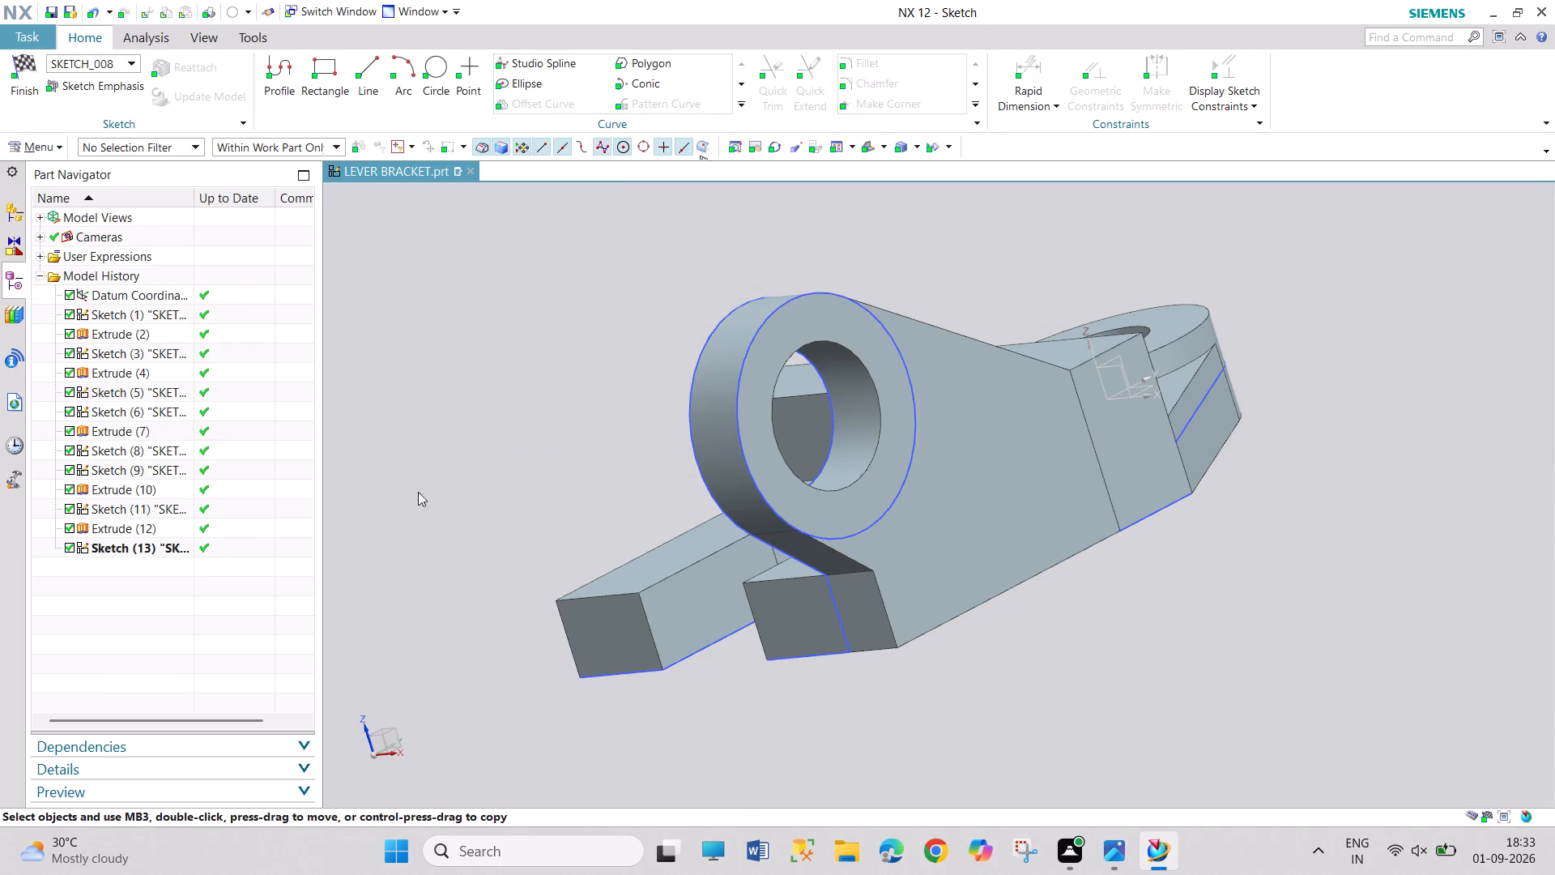
Reopen the boss sketch with rollback, add a 22 mm concentric circle matching the lug hole's edge, and finish the sketch.
{"action": "right_click", "coordinate": [113, 552]}
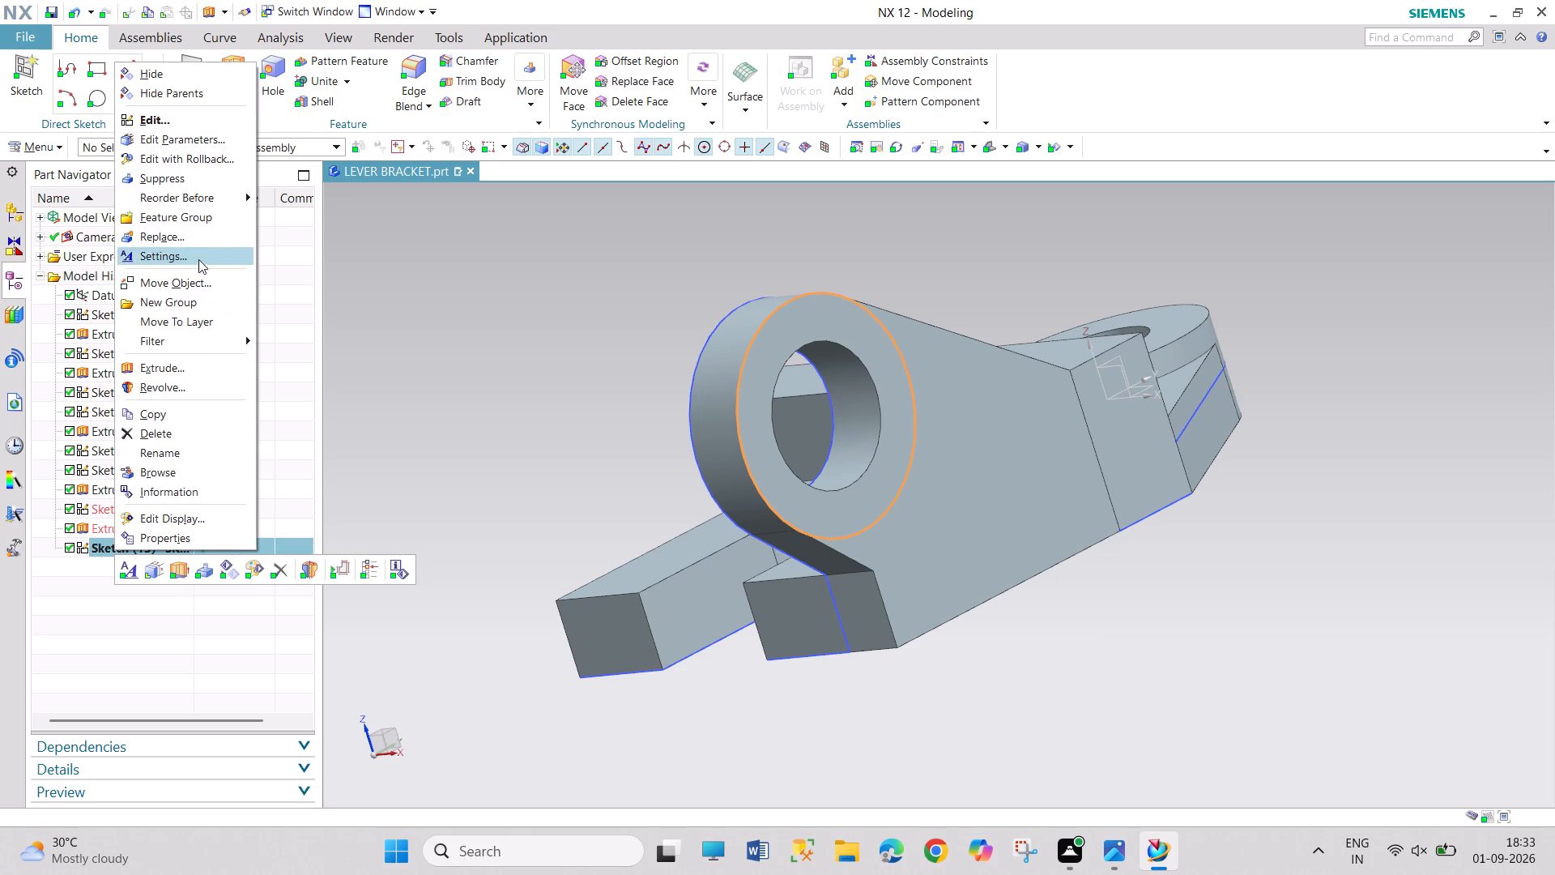
{"action": "left_click", "coordinate": [216, 156]}
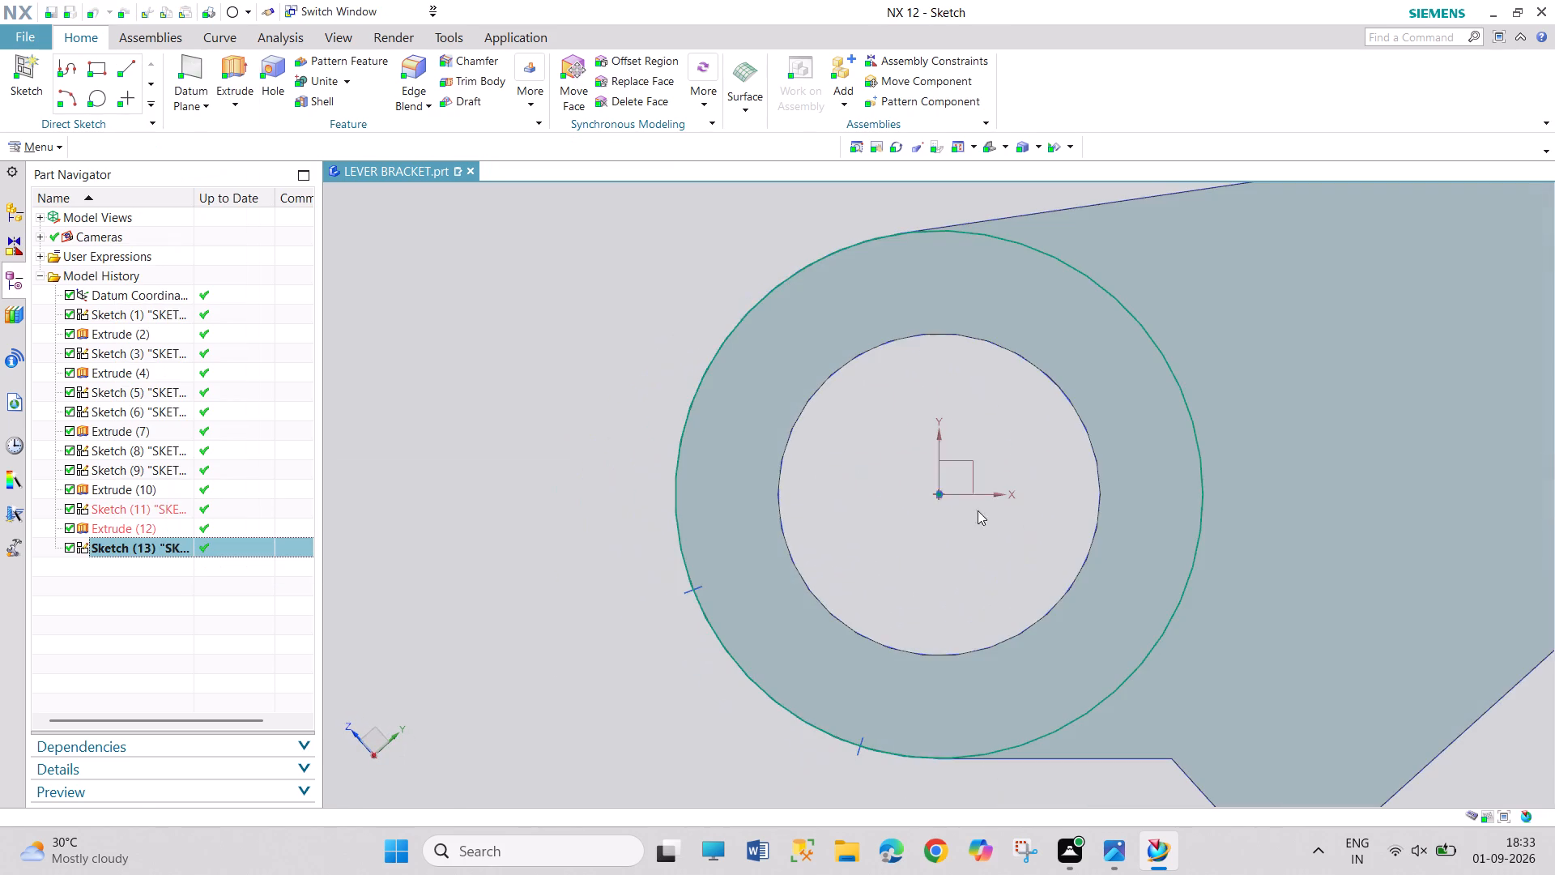
{"action": "left_click", "coordinate": [432, 62]}
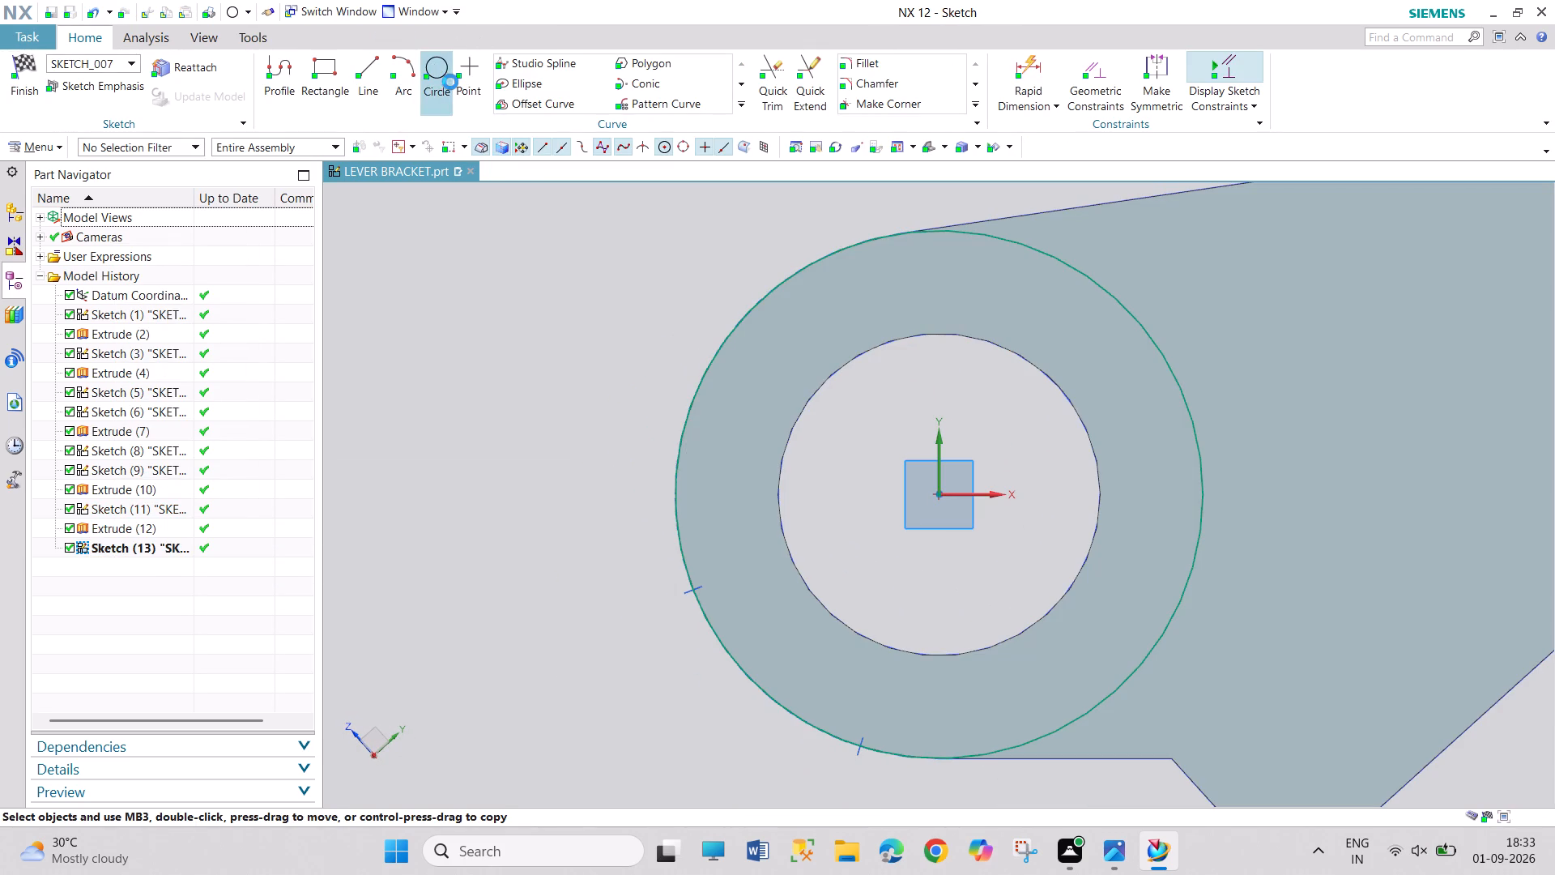
{"action": "left_click", "coordinate": [938, 494]}
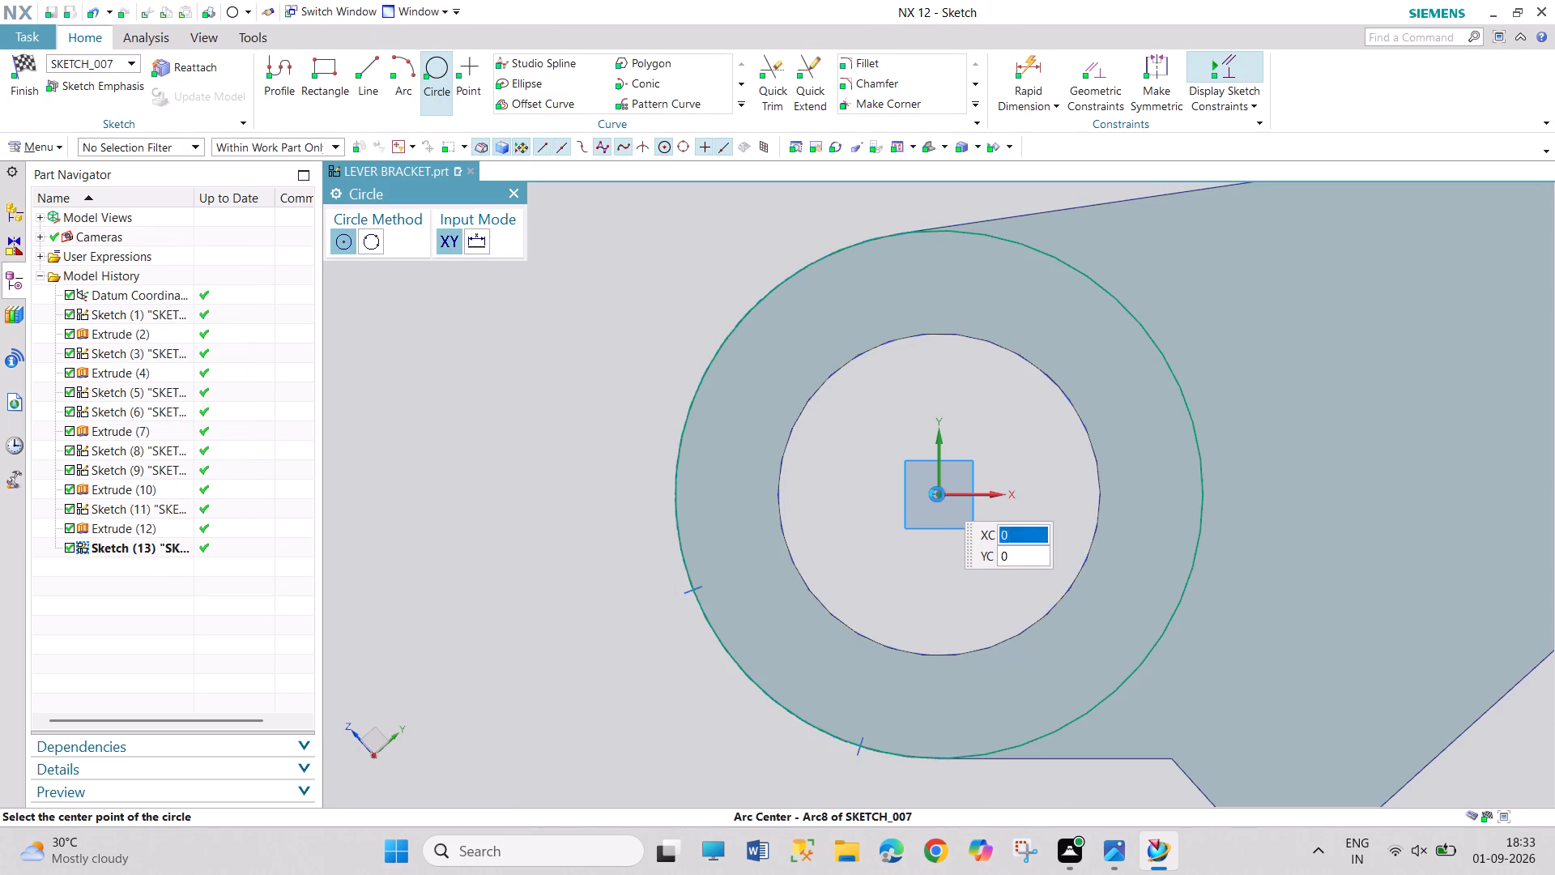
{"action": "left_click", "coordinate": [871, 642]}
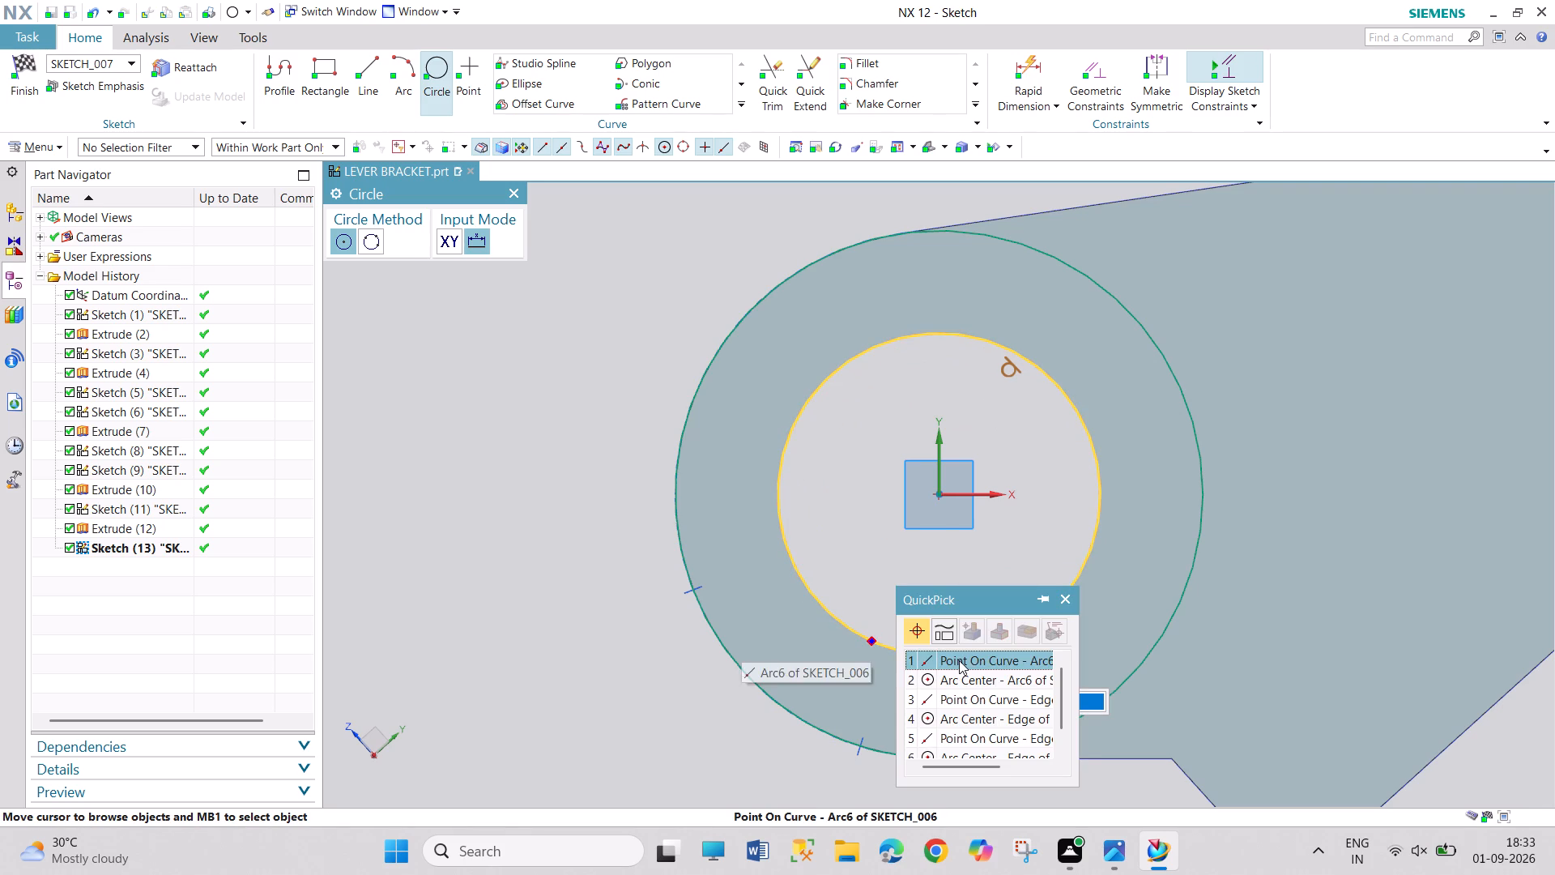
{"action": "left_click", "coordinate": [959, 660]}
{"action": "left_click", "coordinate": [514, 186]}
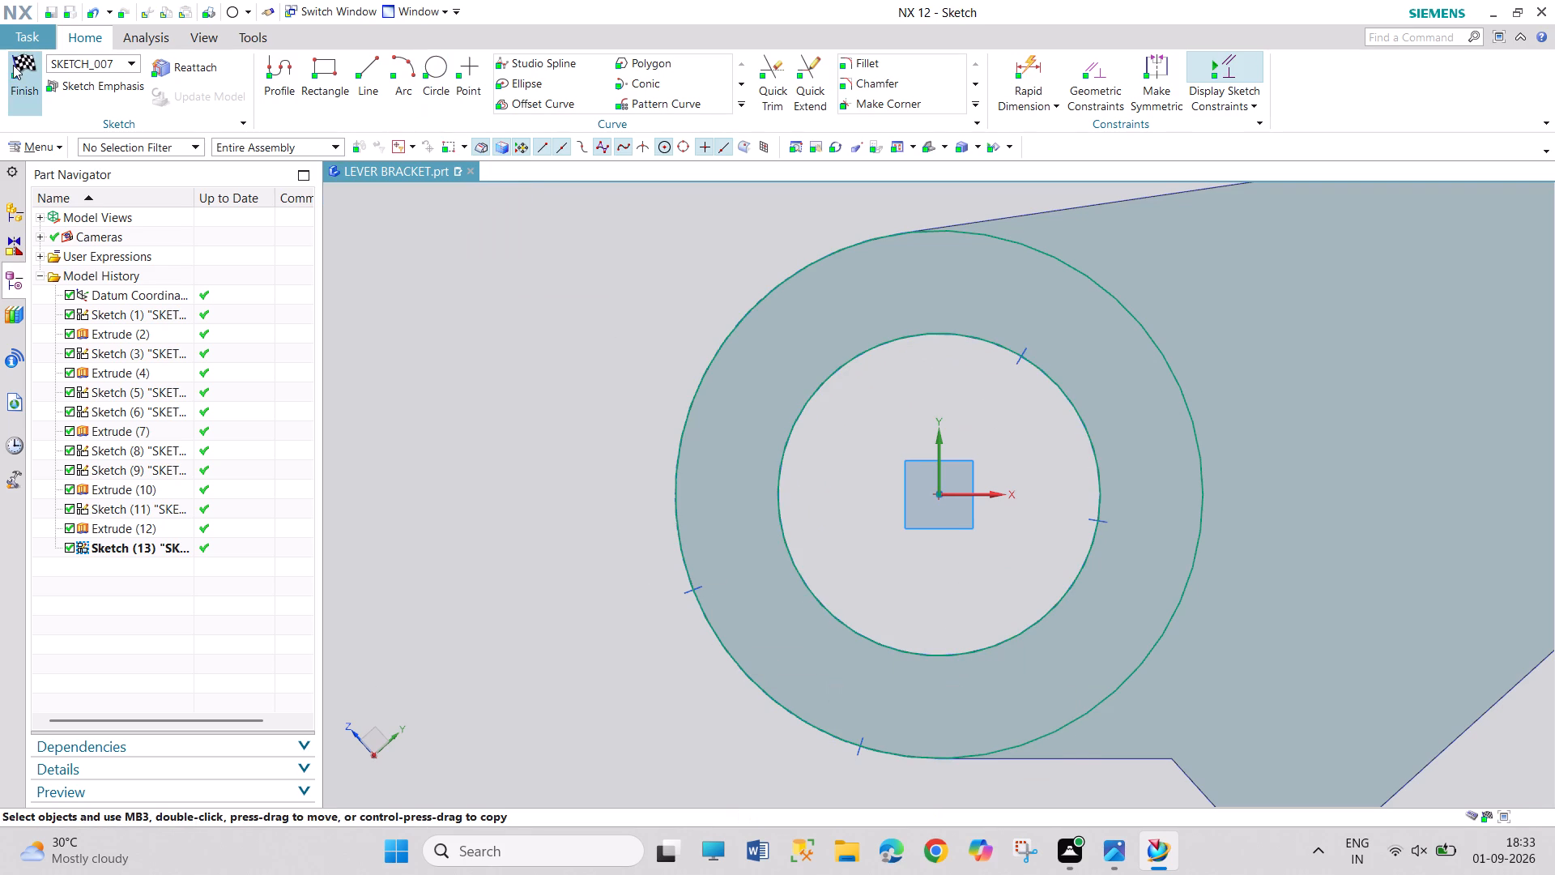
{"action": "left_click", "coordinate": [15, 66]}
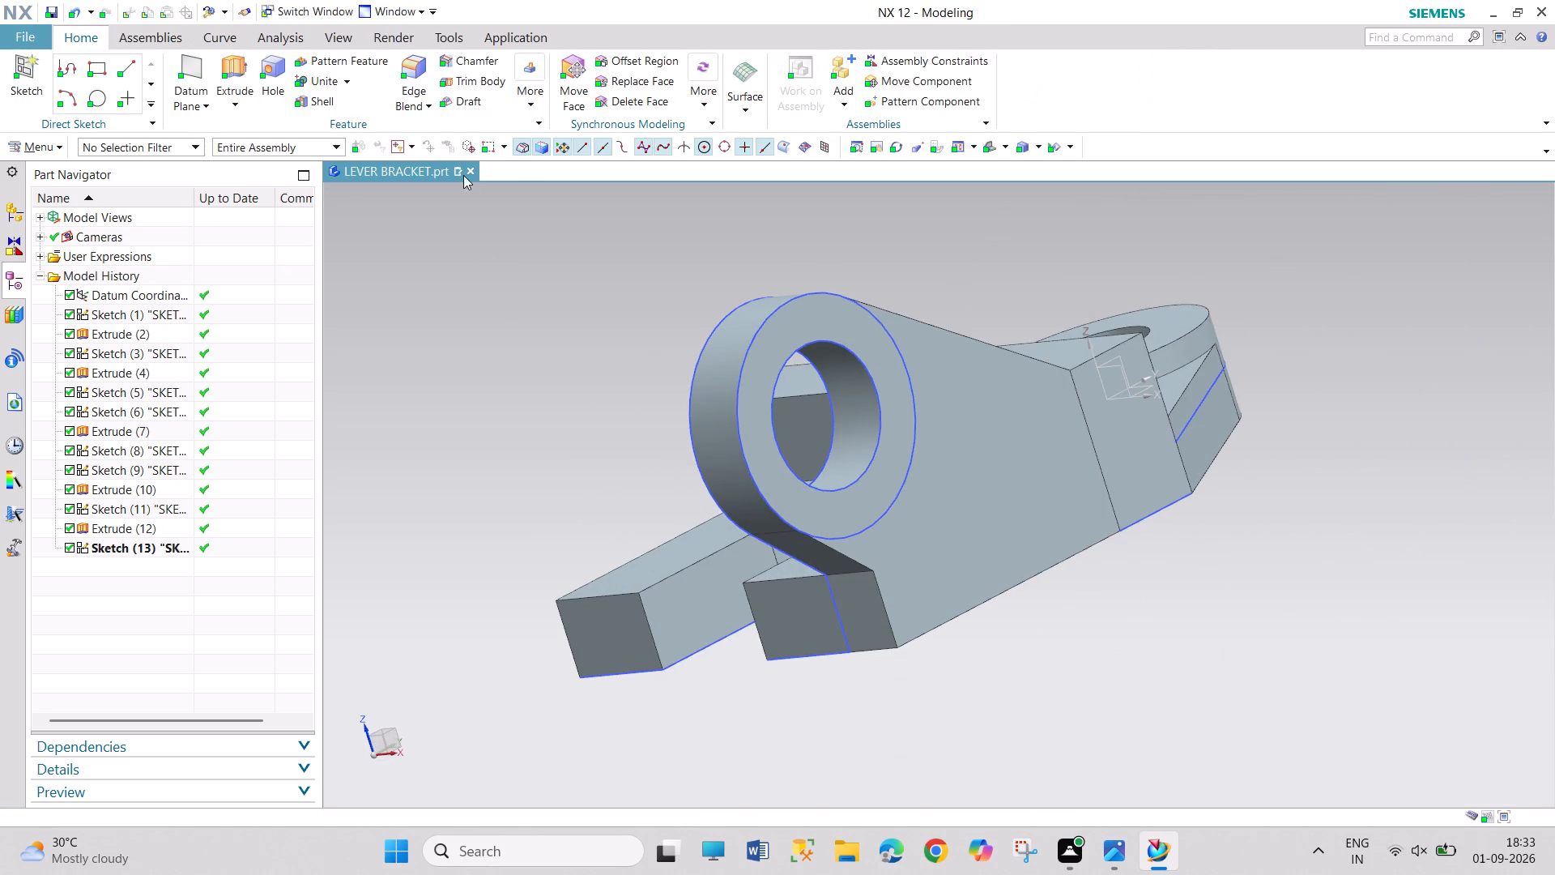
Extrude the two concentric circles on the lug's outer face from 0 to 6 mm to form the ring-shaped boss.
{"action": "left_click", "coordinate": [217, 58]}
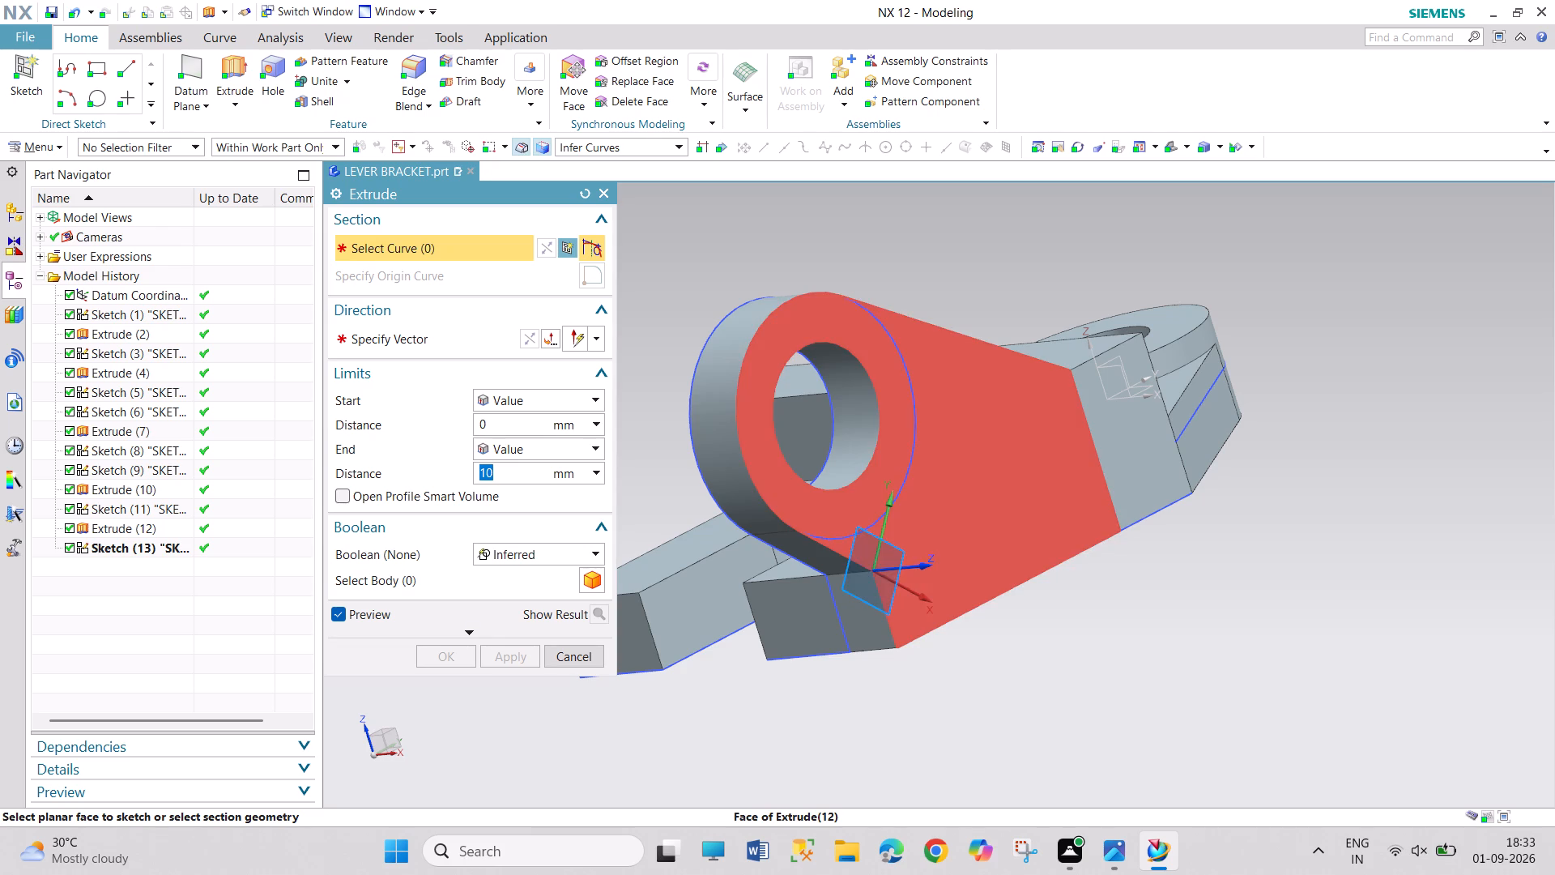
{"action": "left_click", "coordinate": [863, 531]}
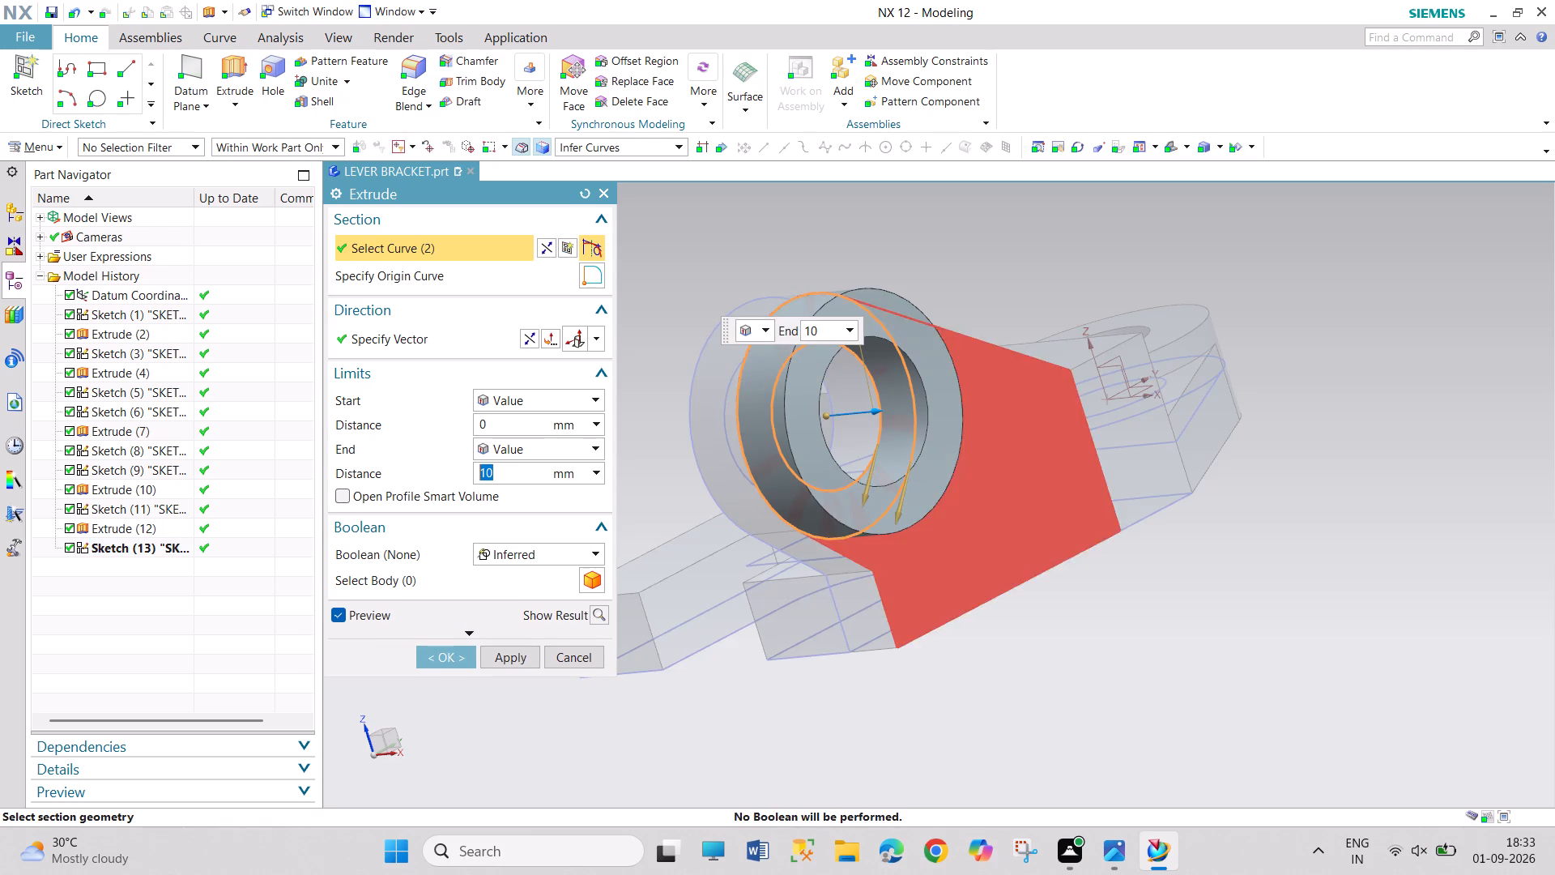
{"action": "key", "text": "6"}
{"action": "key", "text": "Return"}
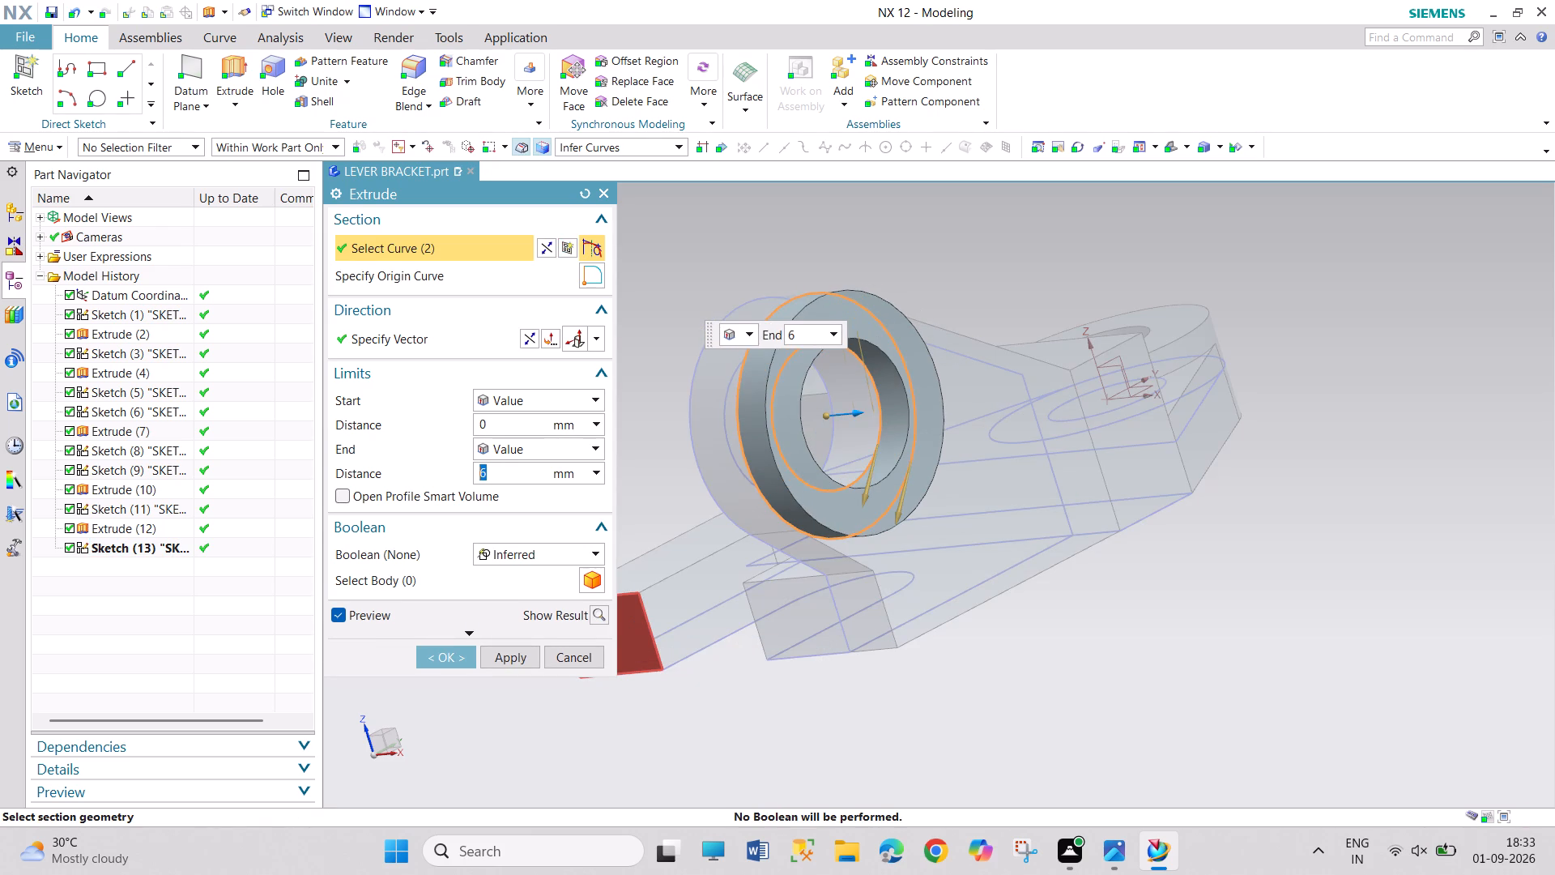
{"action": "left_click", "coordinate": [458, 661]}
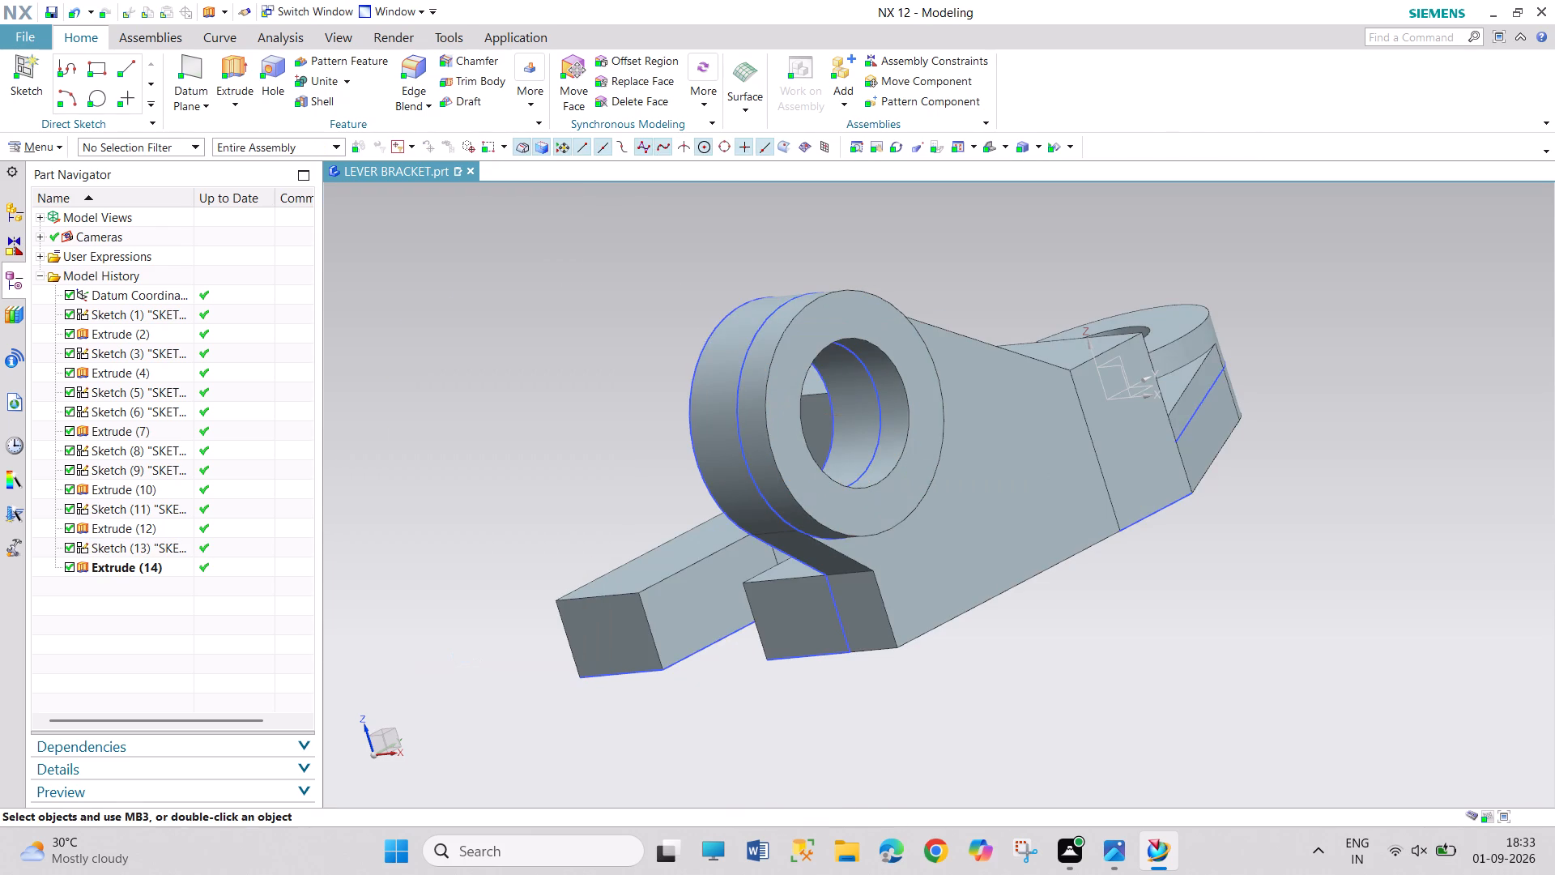
Create a sketch in the task environment on the outer side face of the slotted block's prong opposite the lug.
{"action": "middle_click_drag", "start_coordinate": [554, 685], "coordinate": [635, 677]}
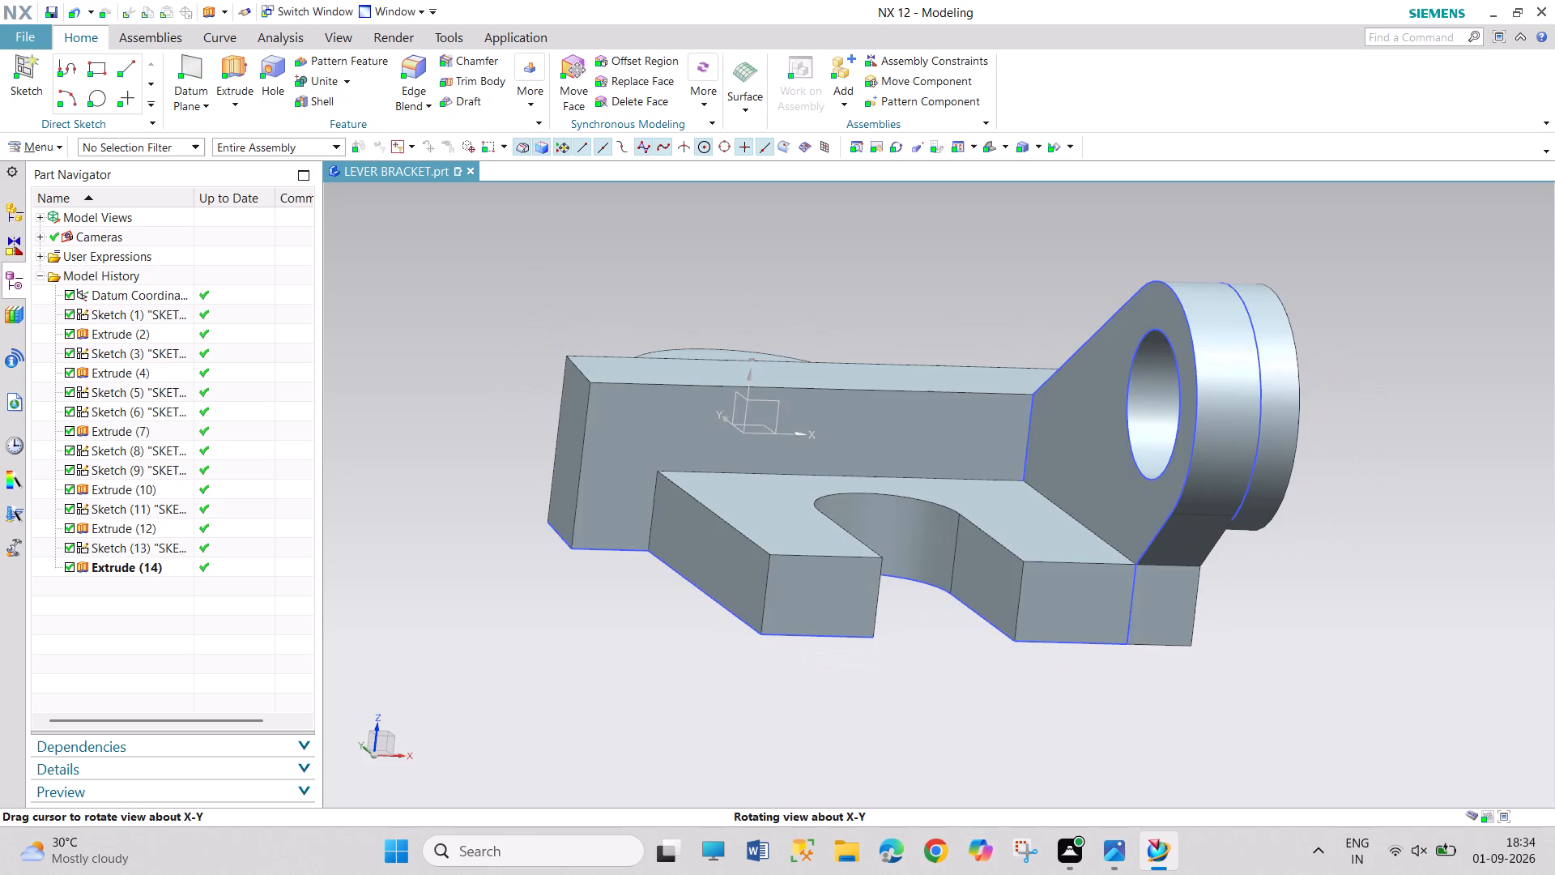
{"action": "middle_click_drag", "start_coordinate": [635, 677], "coordinate": [665, 721]}
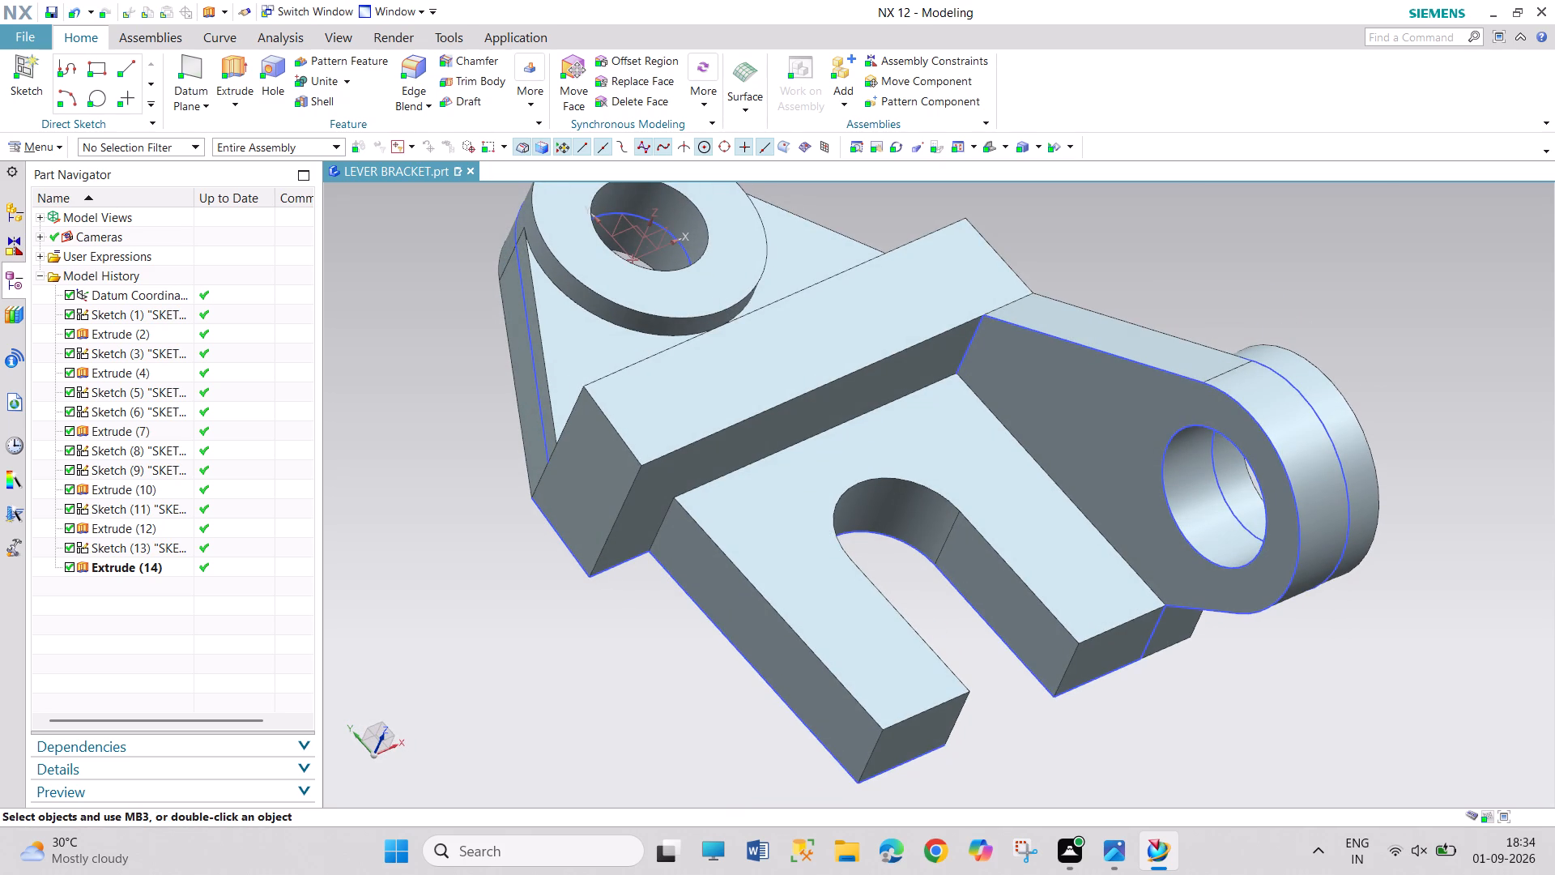
{"action": "left_click", "coordinate": [65, 148]}
{"action": "left_click", "coordinate": [60, 151]}
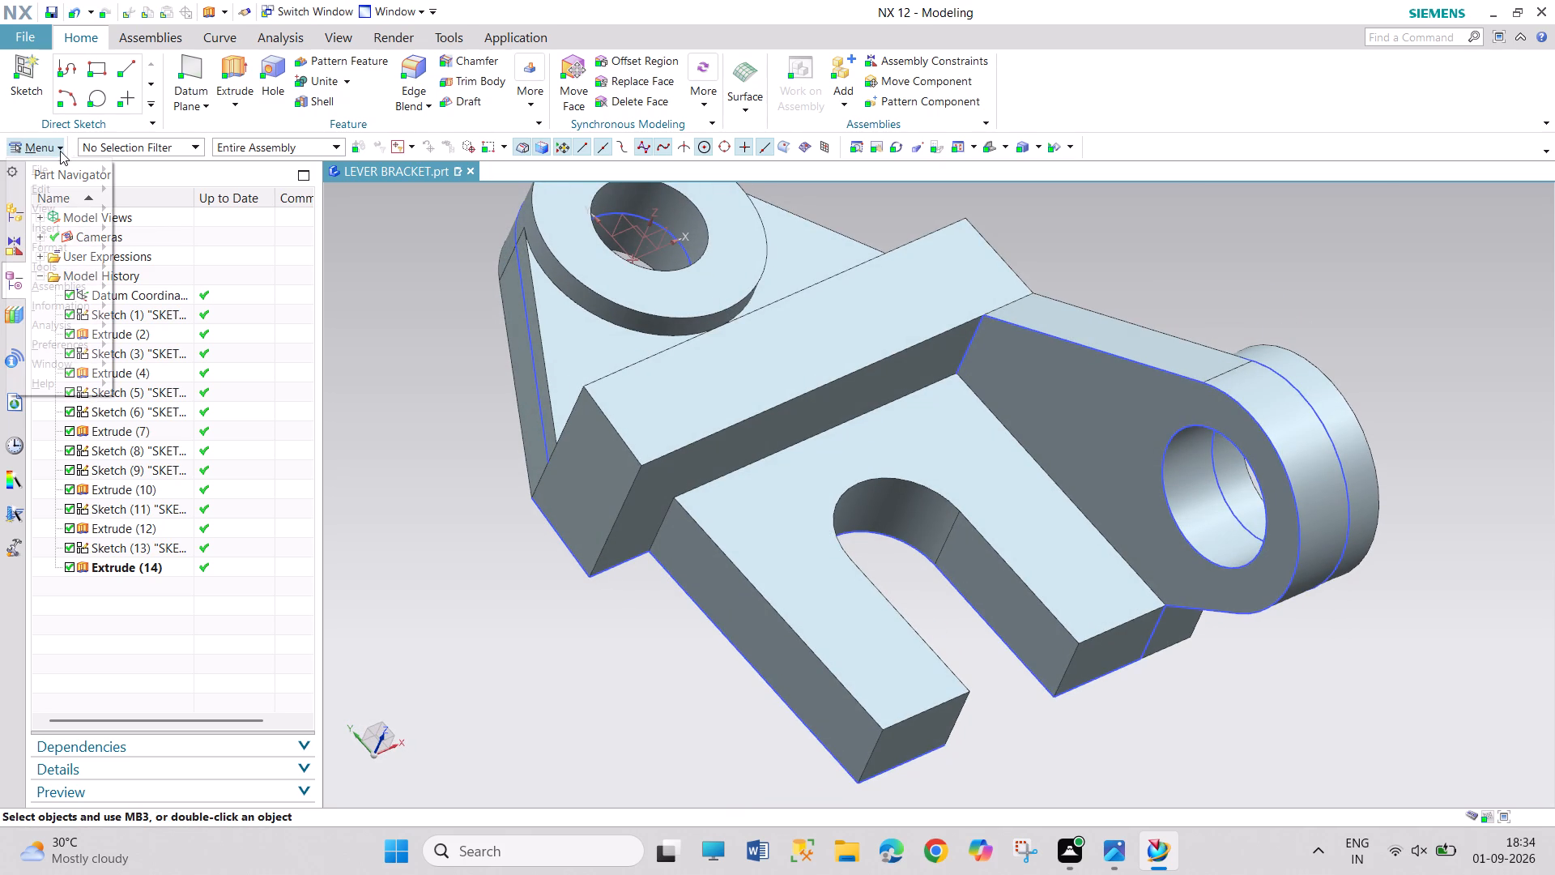
{"action": "left_click", "coordinate": [95, 233]}
{"action": "left_click", "coordinate": [136, 254]}
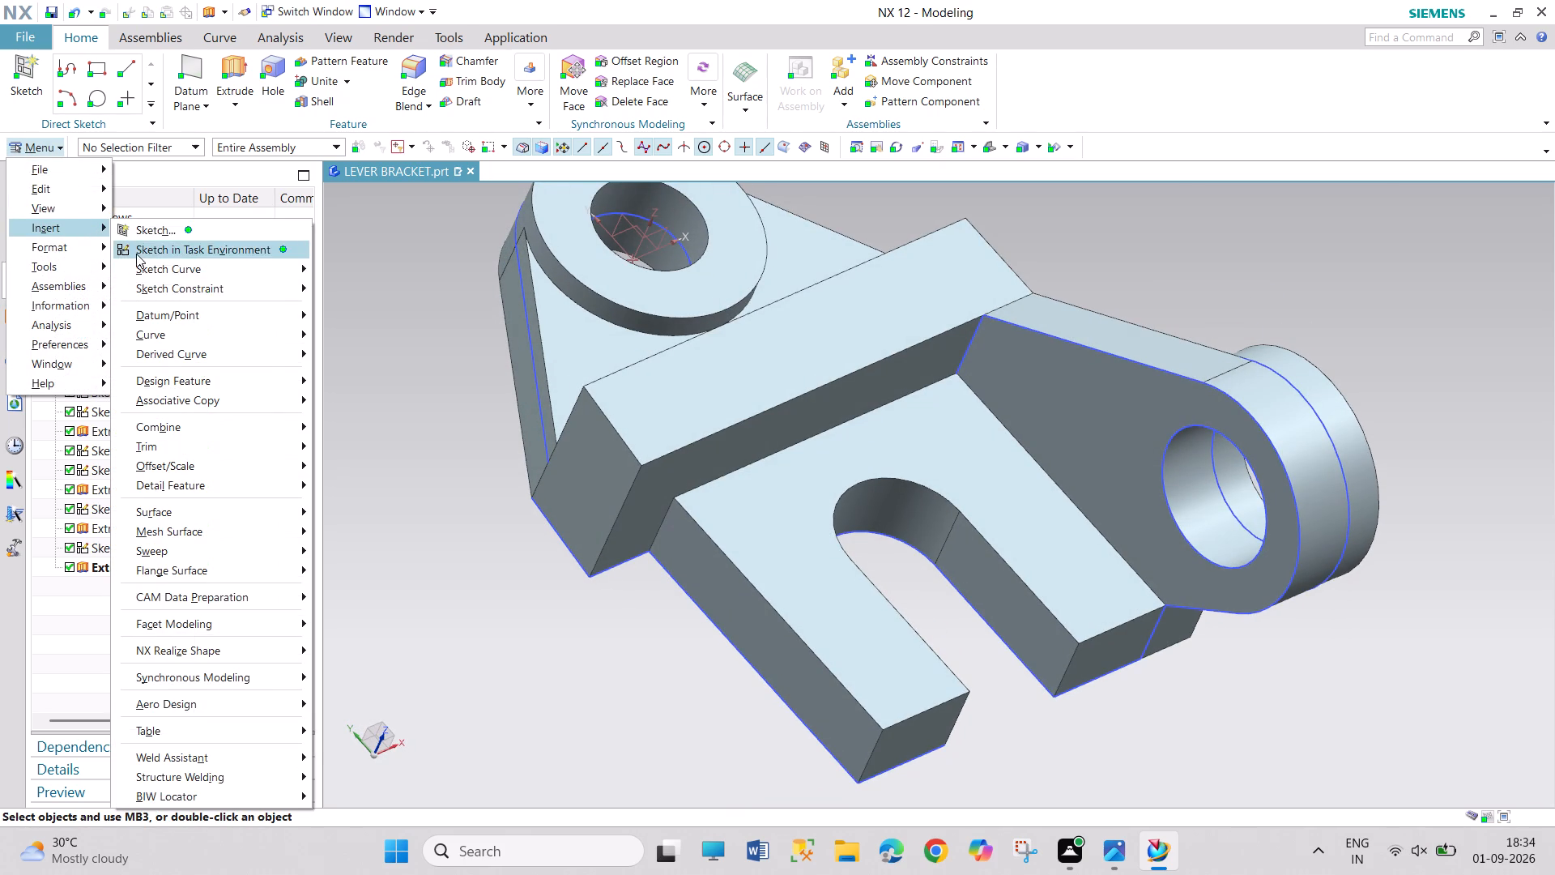
{"action": "left_click", "coordinate": [828, 687]}
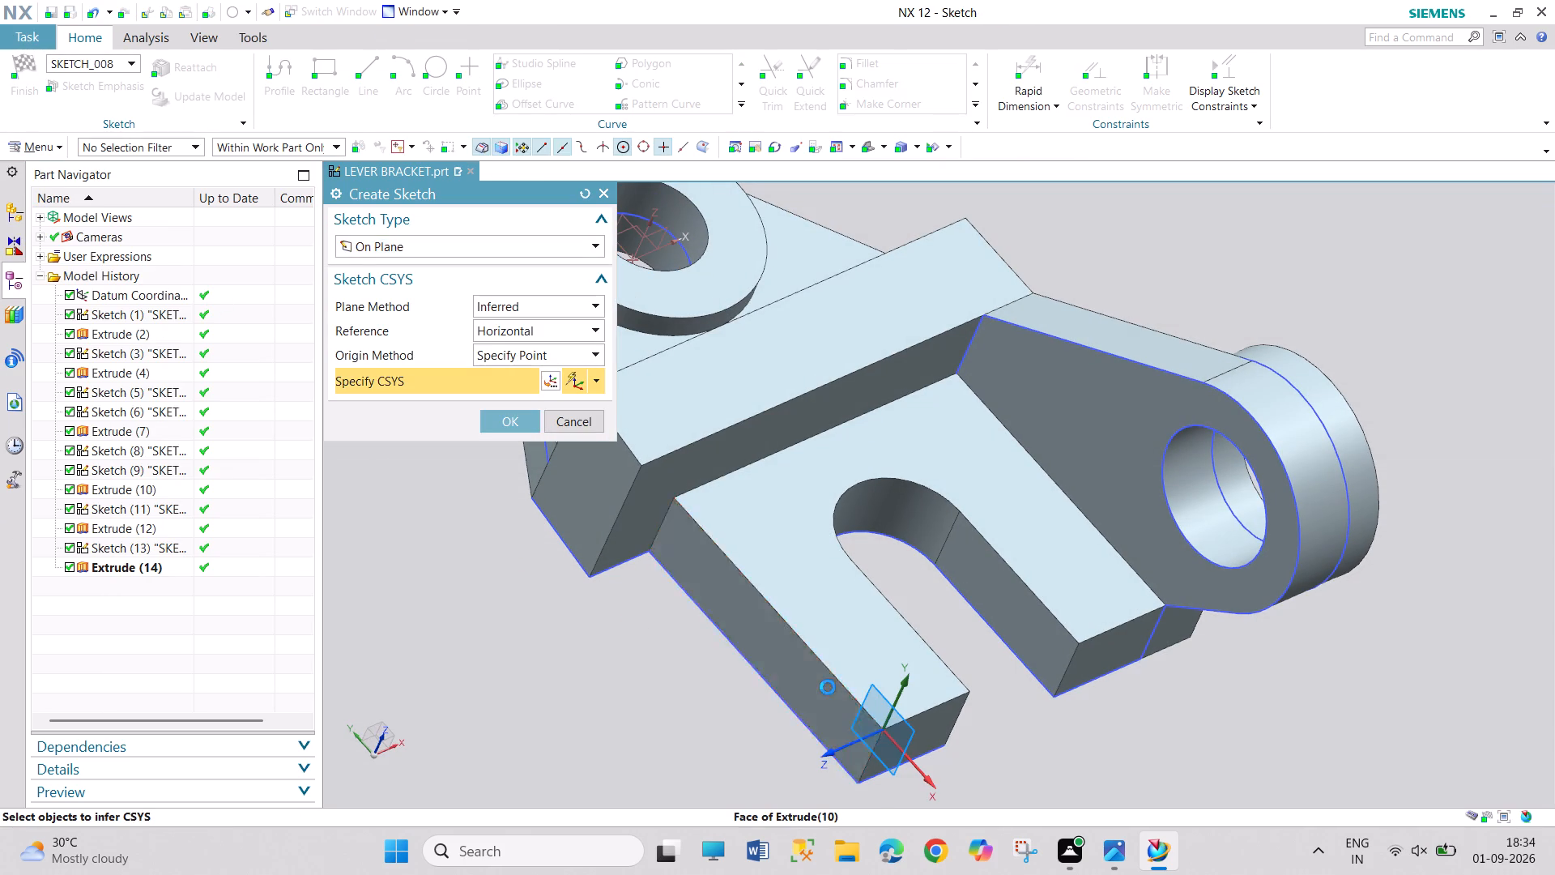
{"action": "left_click", "coordinate": [501, 413]}
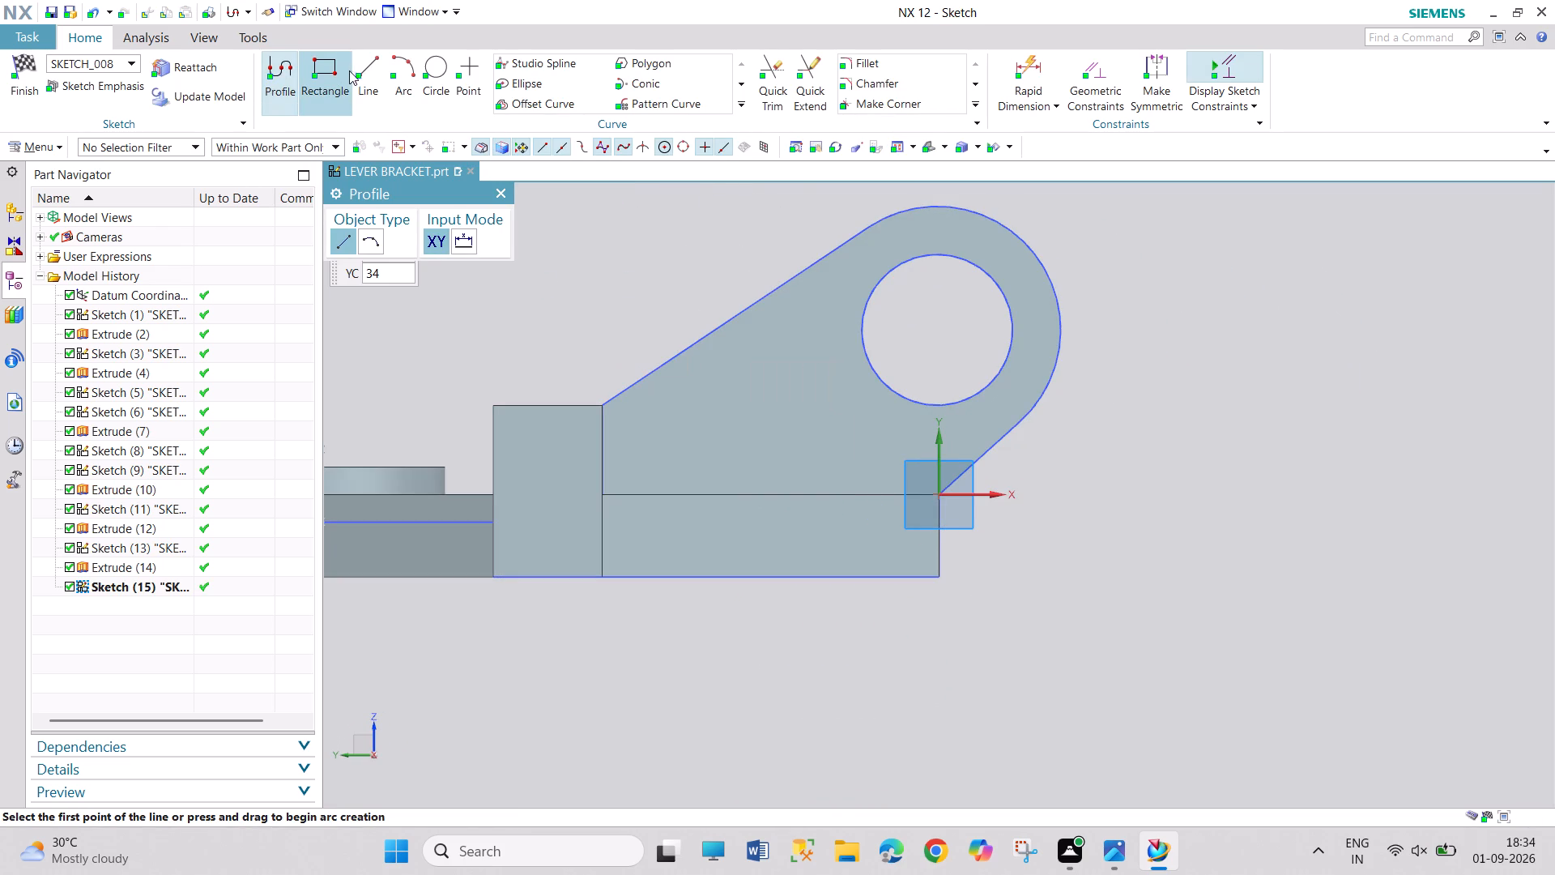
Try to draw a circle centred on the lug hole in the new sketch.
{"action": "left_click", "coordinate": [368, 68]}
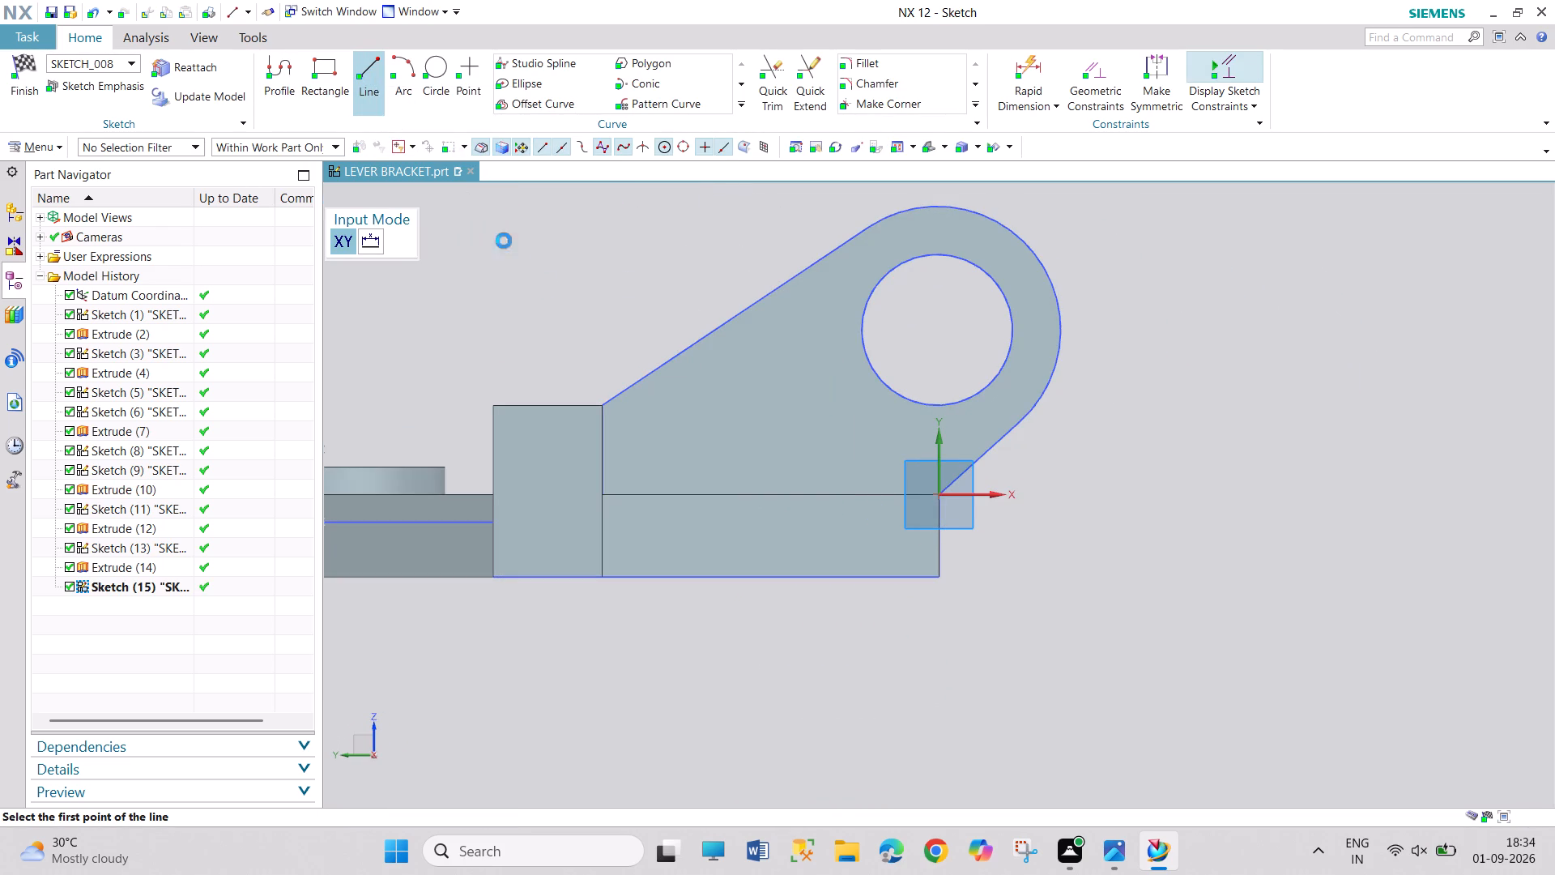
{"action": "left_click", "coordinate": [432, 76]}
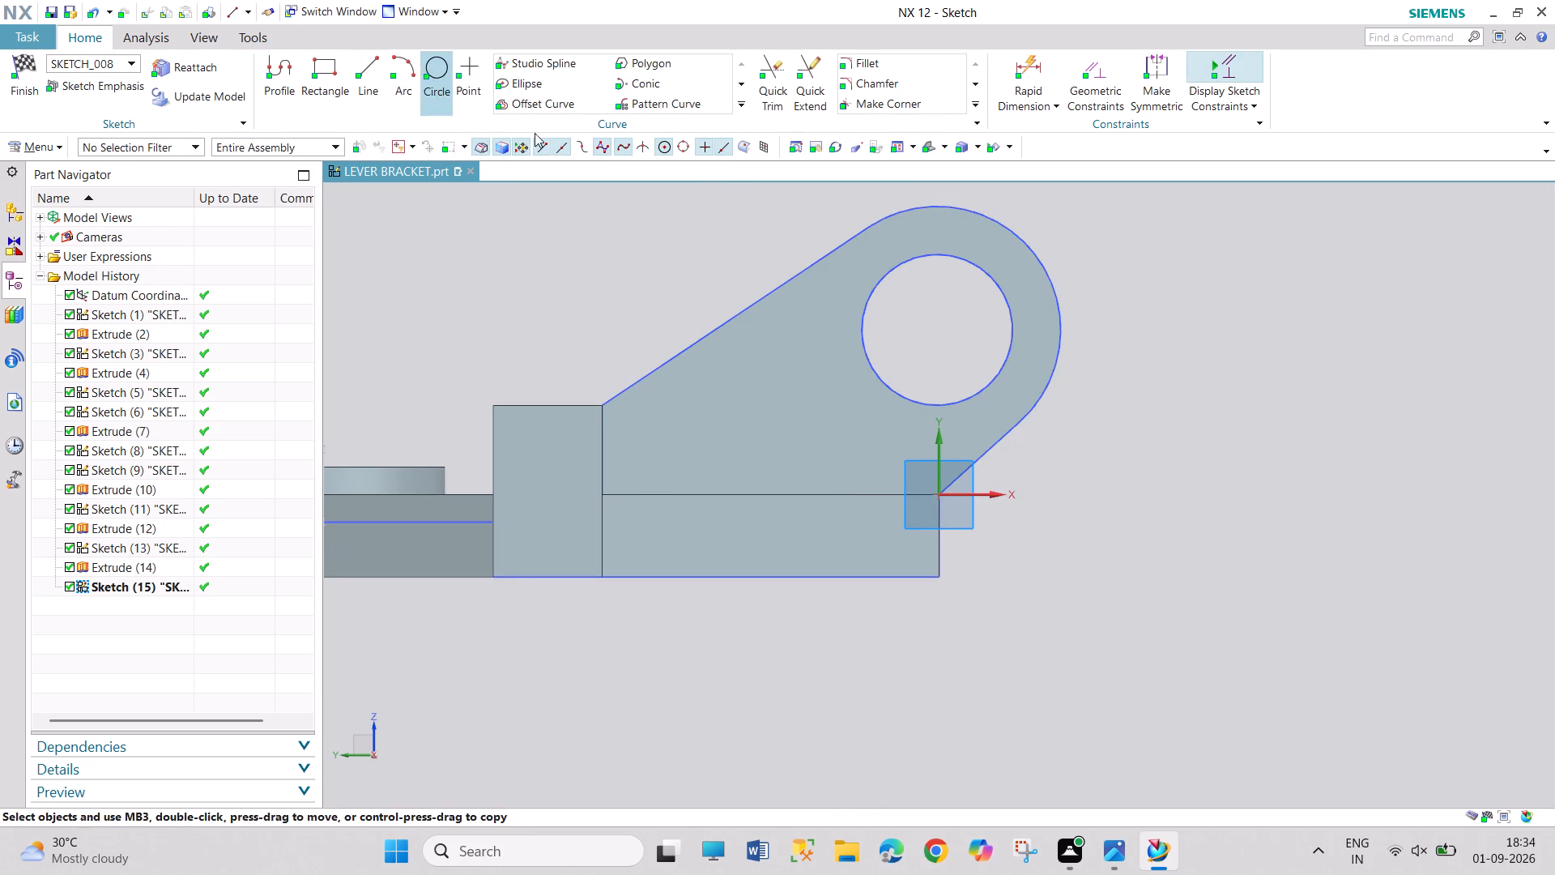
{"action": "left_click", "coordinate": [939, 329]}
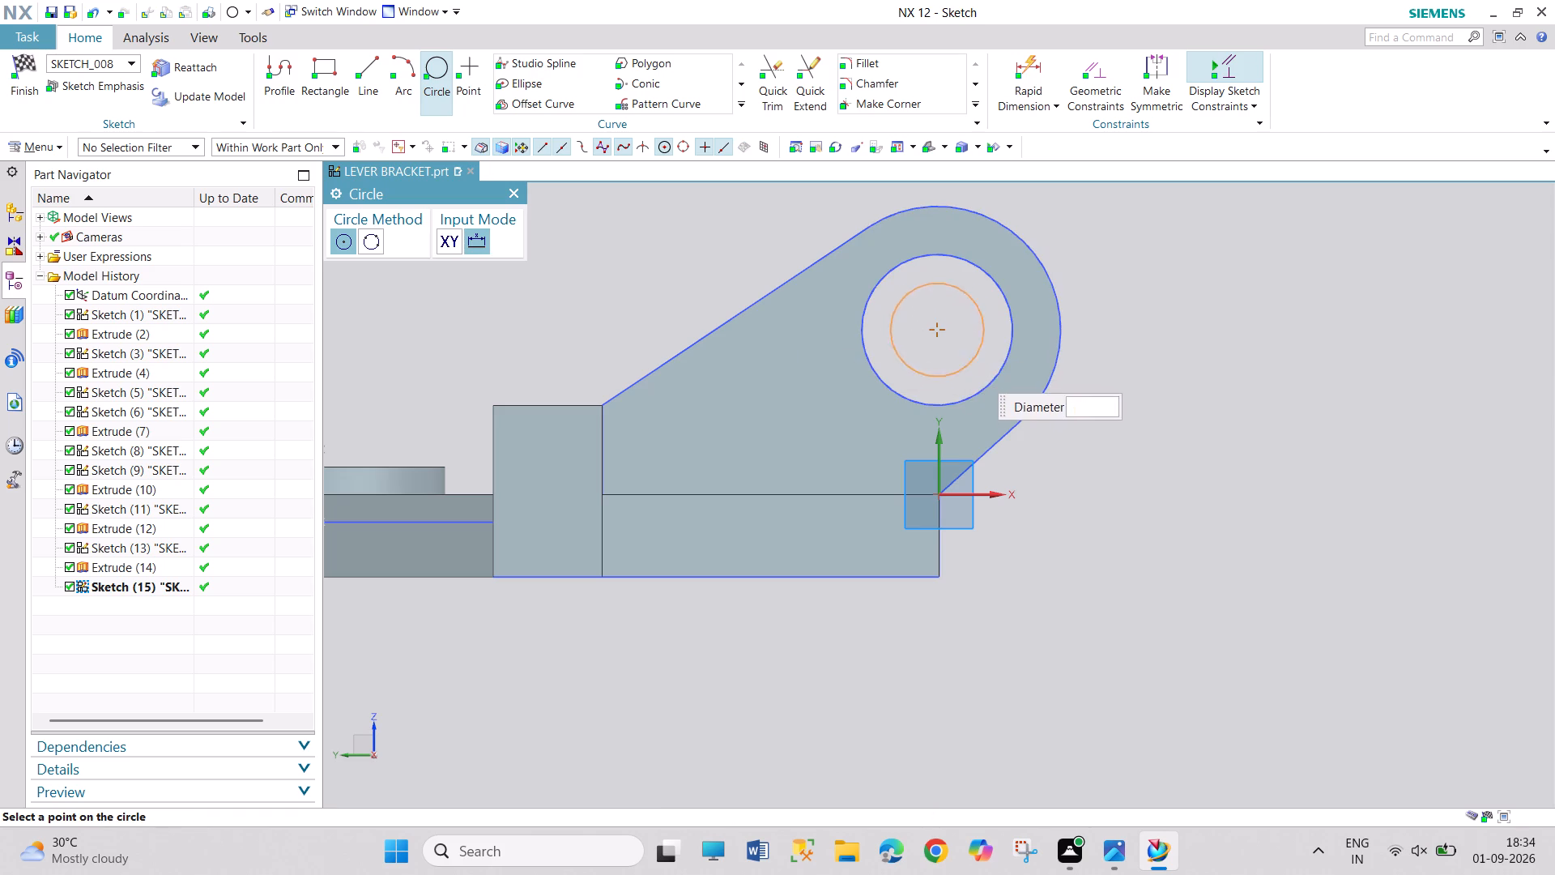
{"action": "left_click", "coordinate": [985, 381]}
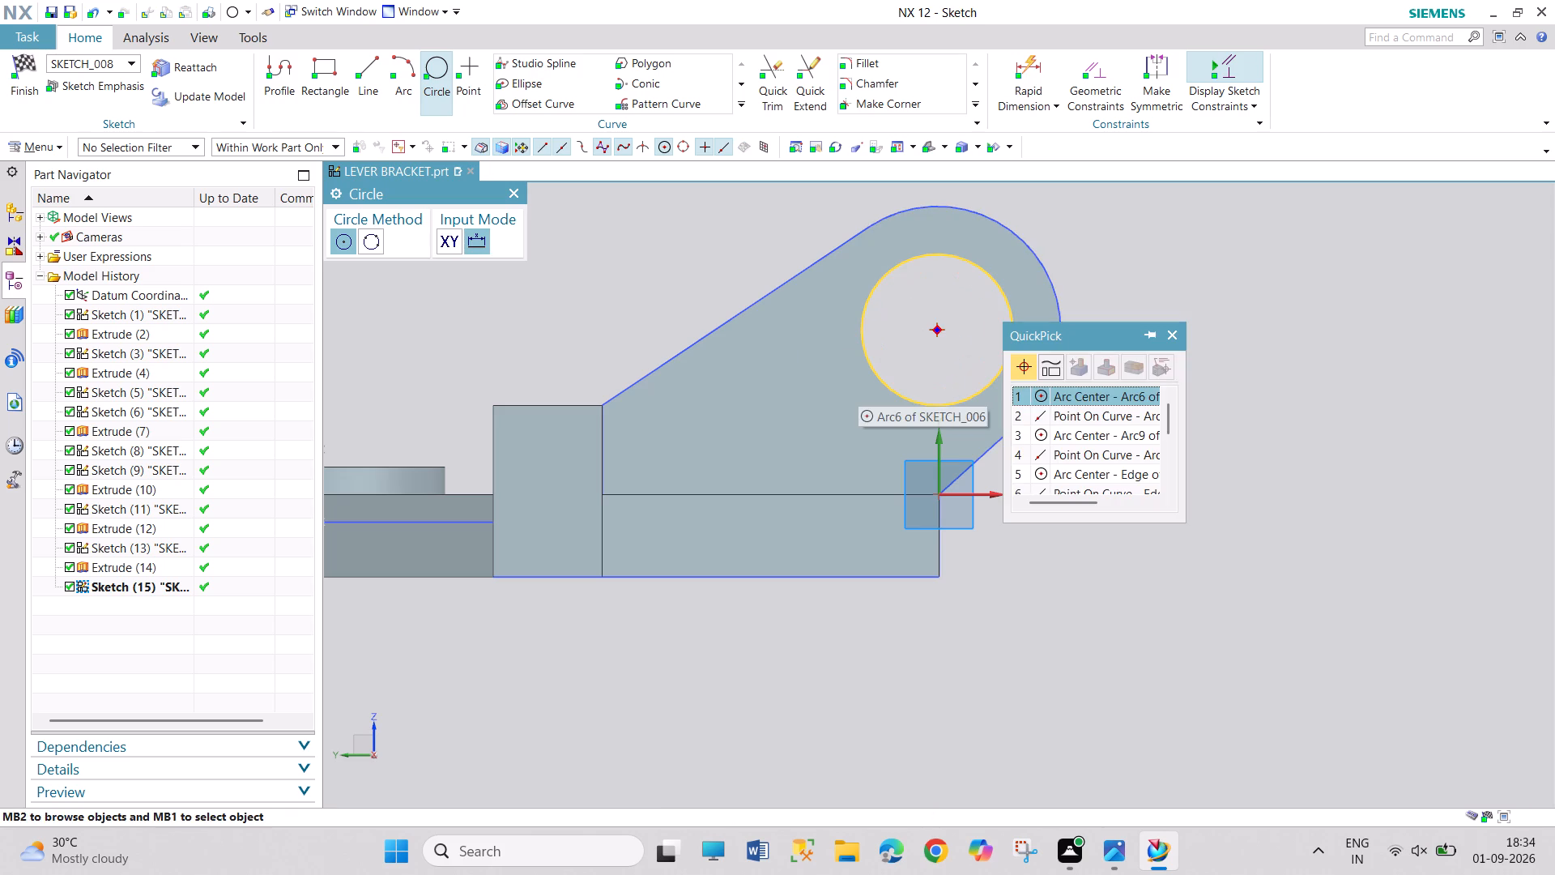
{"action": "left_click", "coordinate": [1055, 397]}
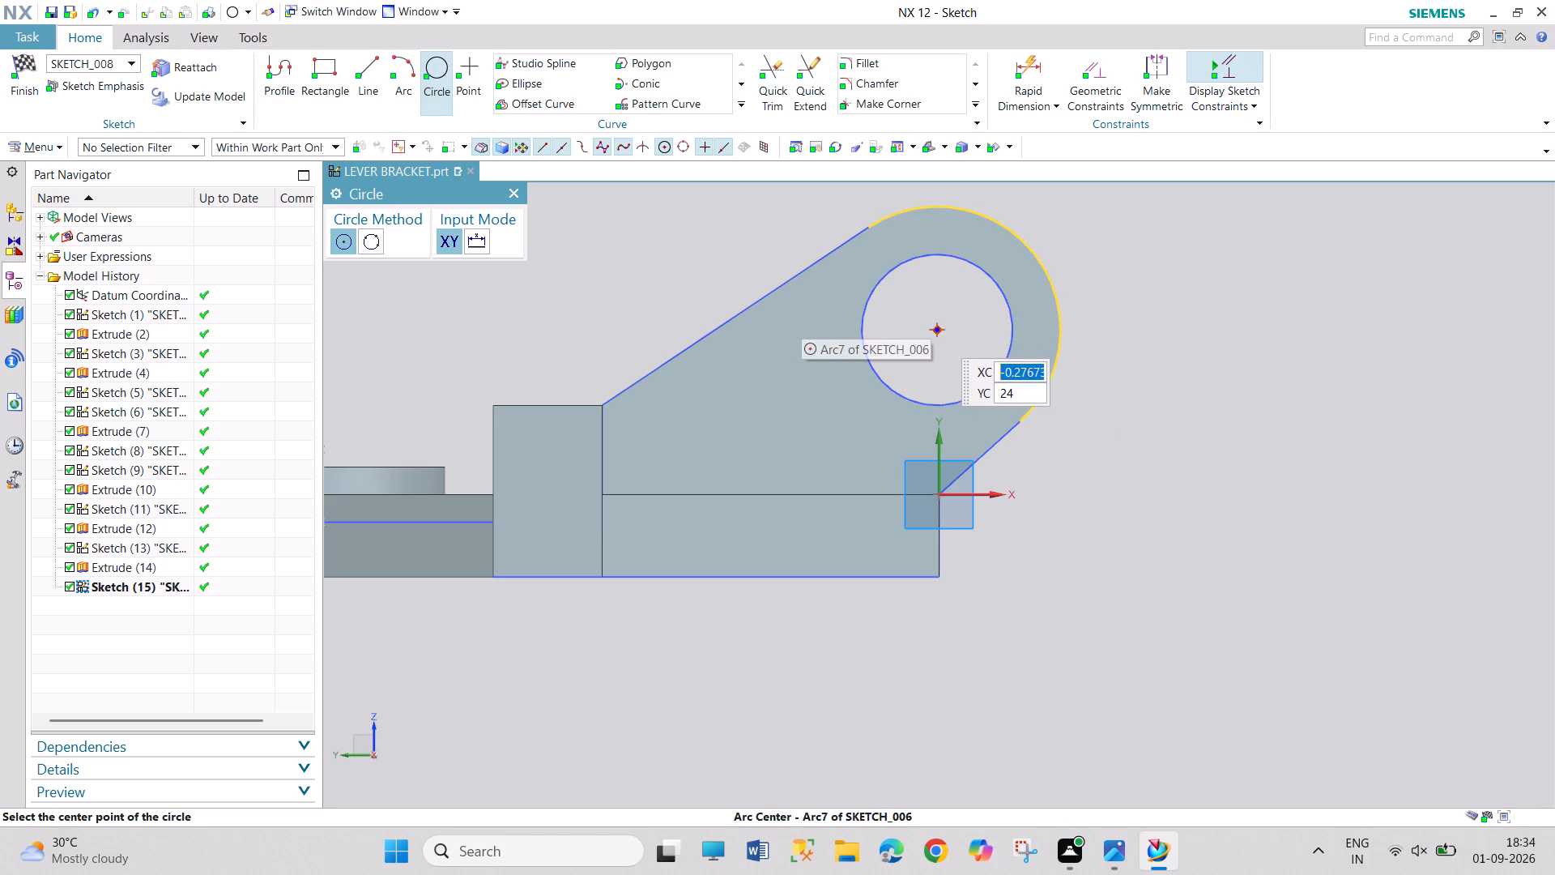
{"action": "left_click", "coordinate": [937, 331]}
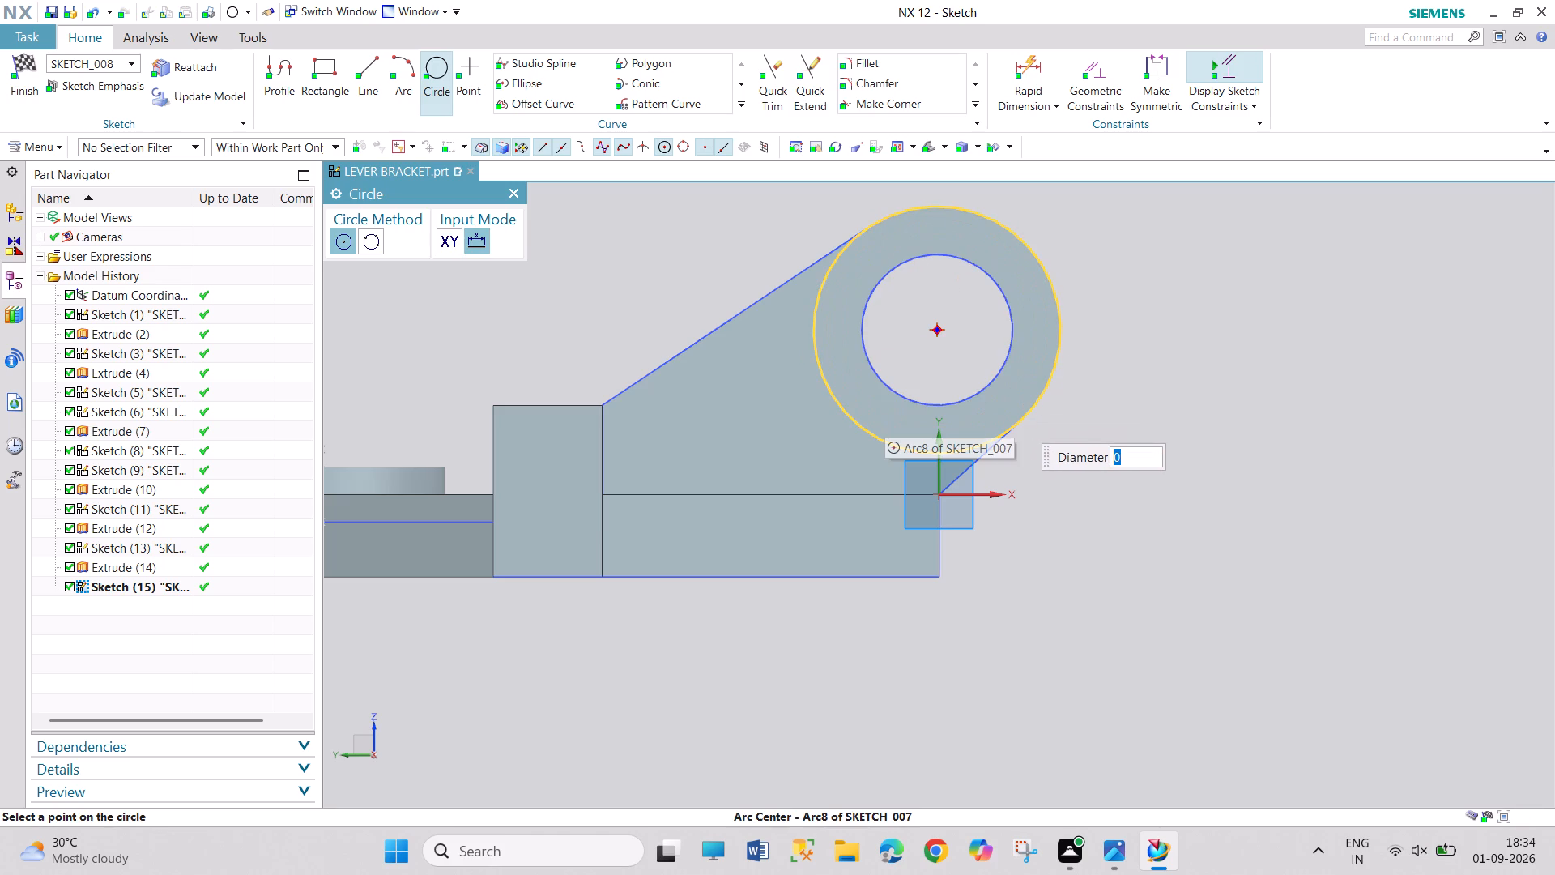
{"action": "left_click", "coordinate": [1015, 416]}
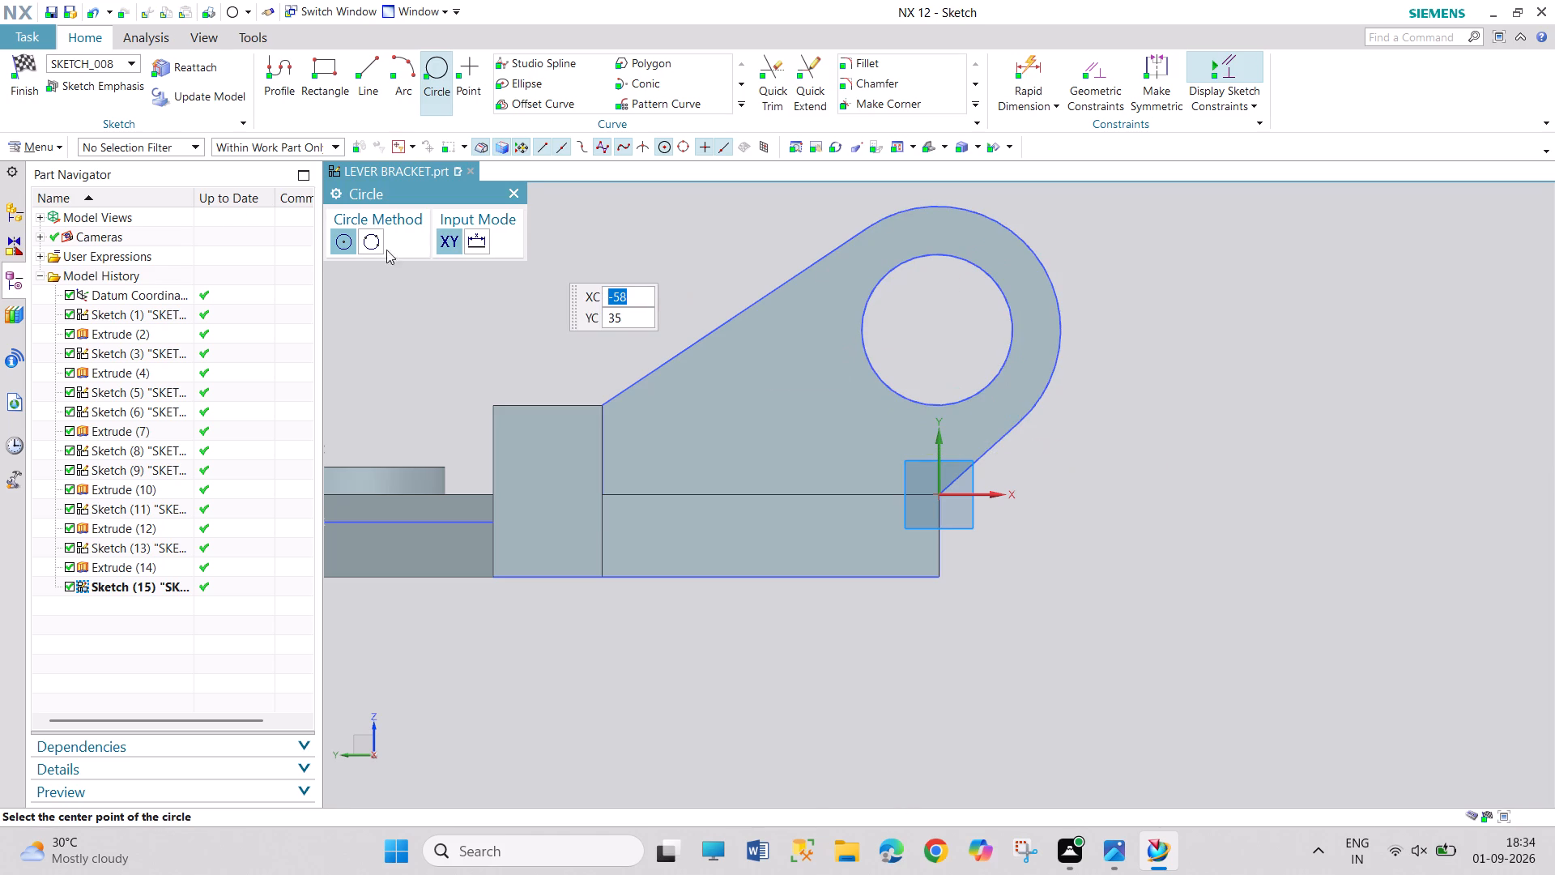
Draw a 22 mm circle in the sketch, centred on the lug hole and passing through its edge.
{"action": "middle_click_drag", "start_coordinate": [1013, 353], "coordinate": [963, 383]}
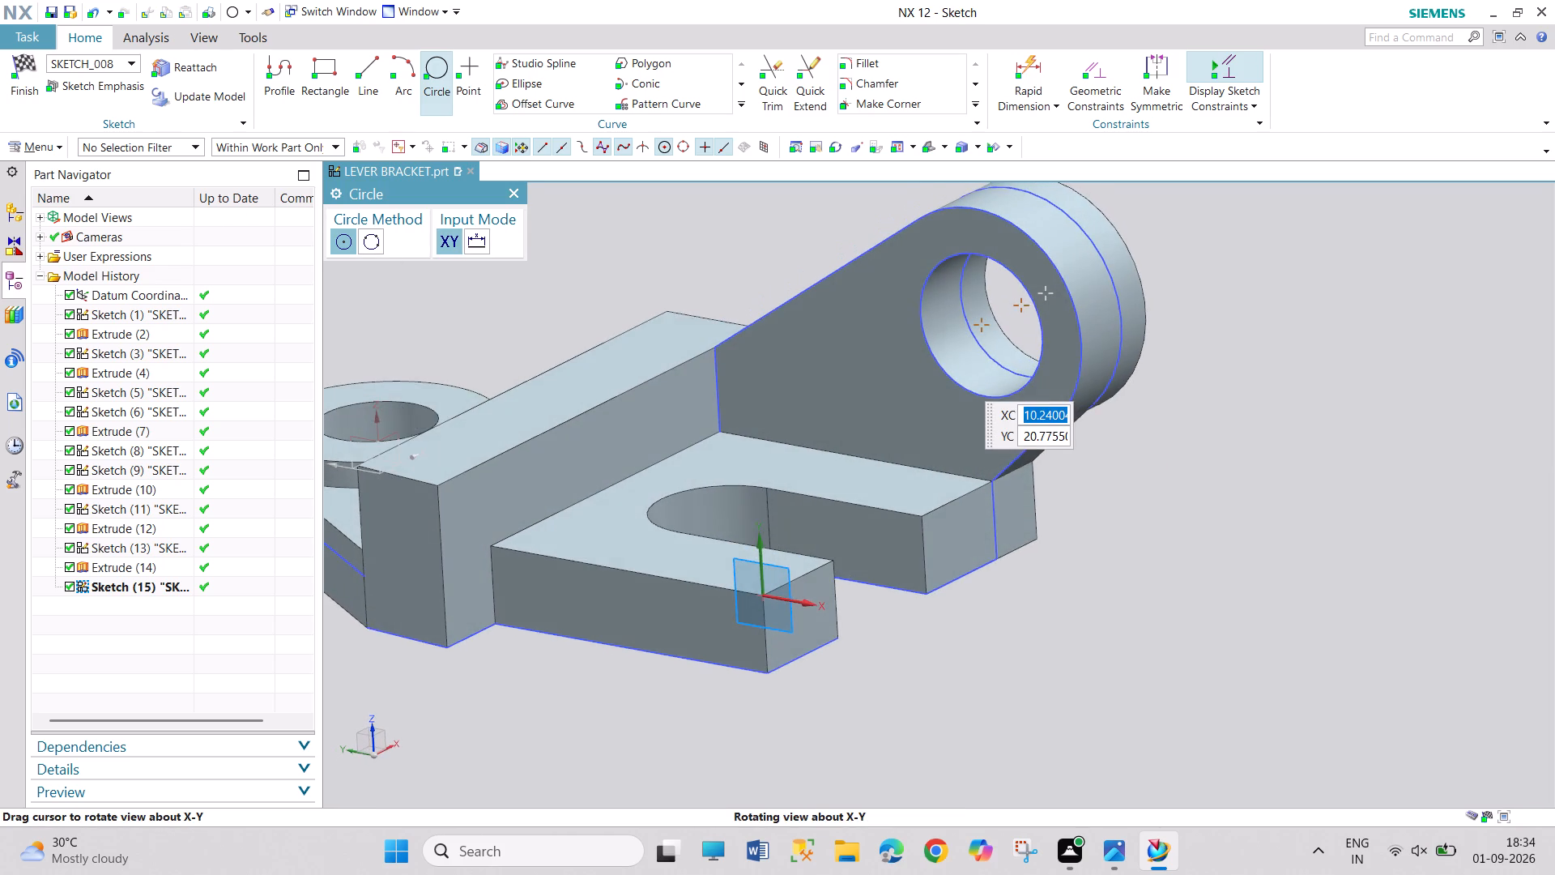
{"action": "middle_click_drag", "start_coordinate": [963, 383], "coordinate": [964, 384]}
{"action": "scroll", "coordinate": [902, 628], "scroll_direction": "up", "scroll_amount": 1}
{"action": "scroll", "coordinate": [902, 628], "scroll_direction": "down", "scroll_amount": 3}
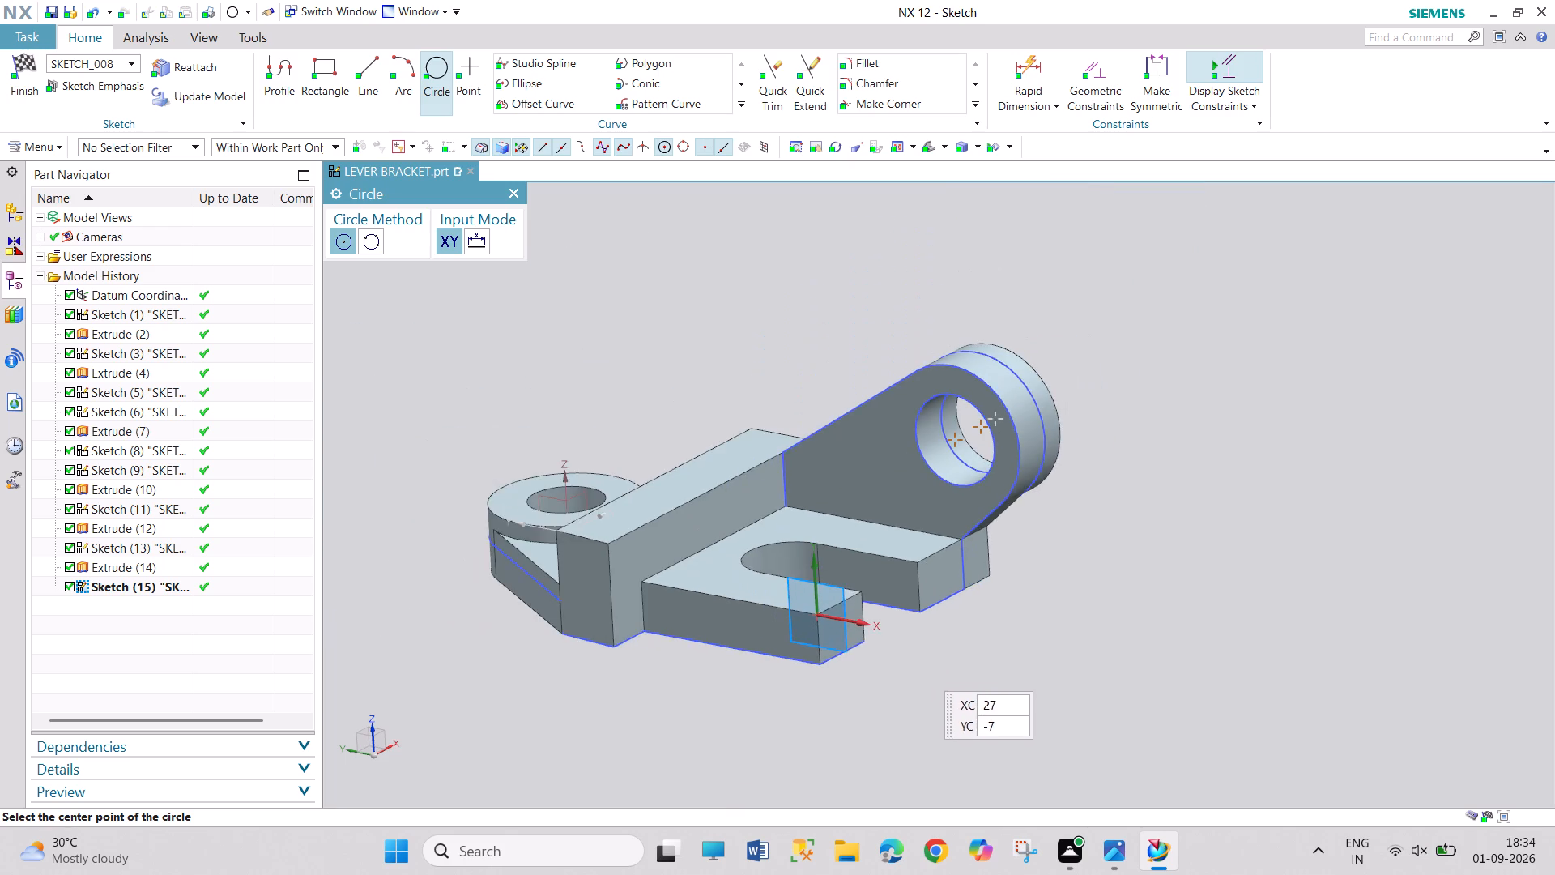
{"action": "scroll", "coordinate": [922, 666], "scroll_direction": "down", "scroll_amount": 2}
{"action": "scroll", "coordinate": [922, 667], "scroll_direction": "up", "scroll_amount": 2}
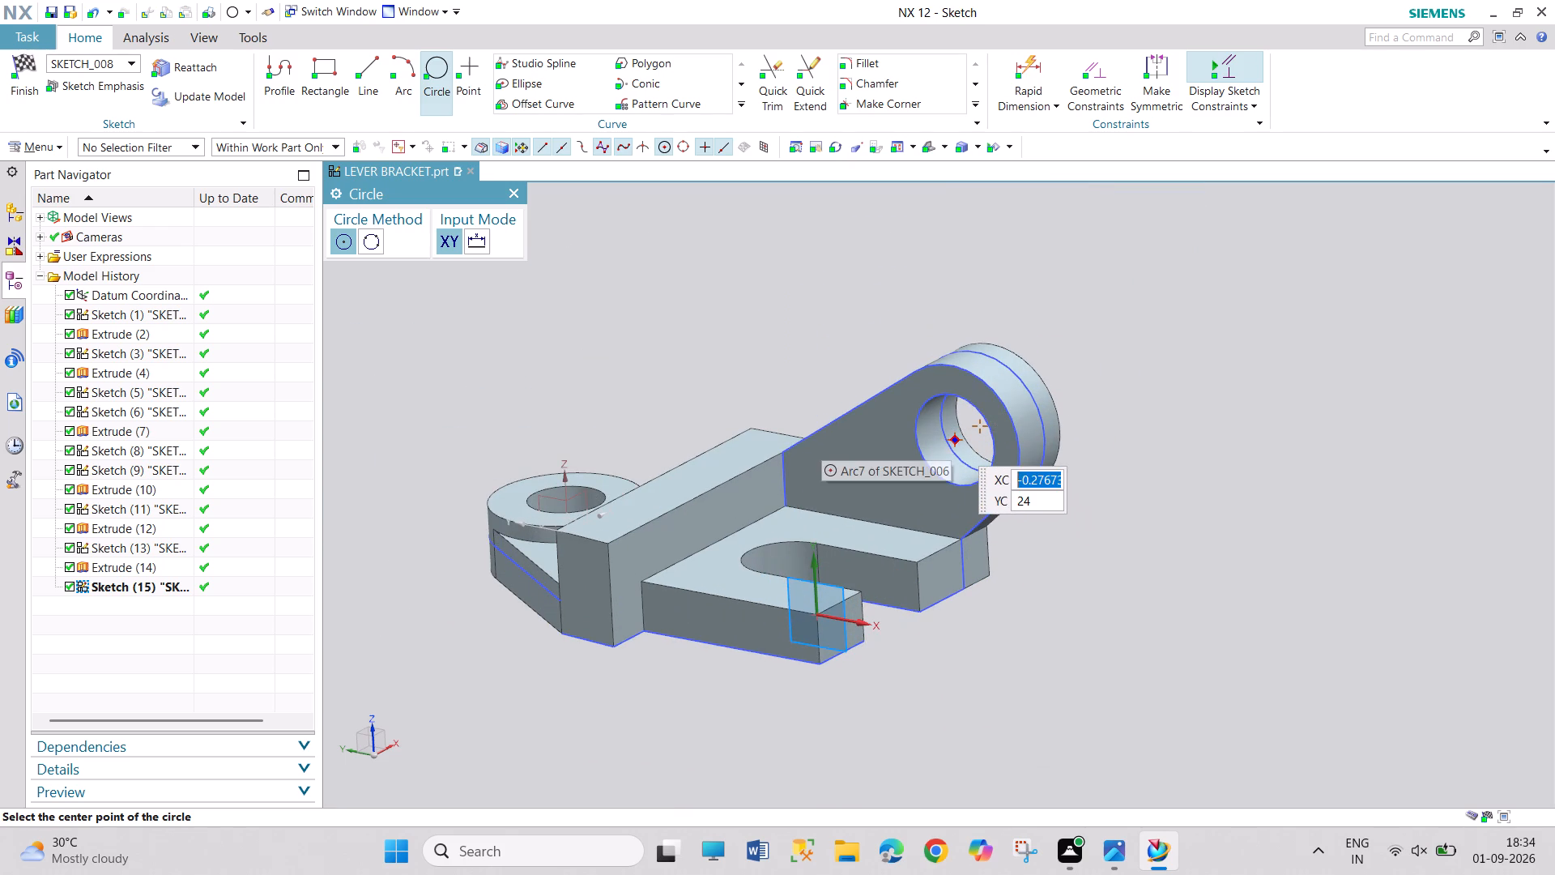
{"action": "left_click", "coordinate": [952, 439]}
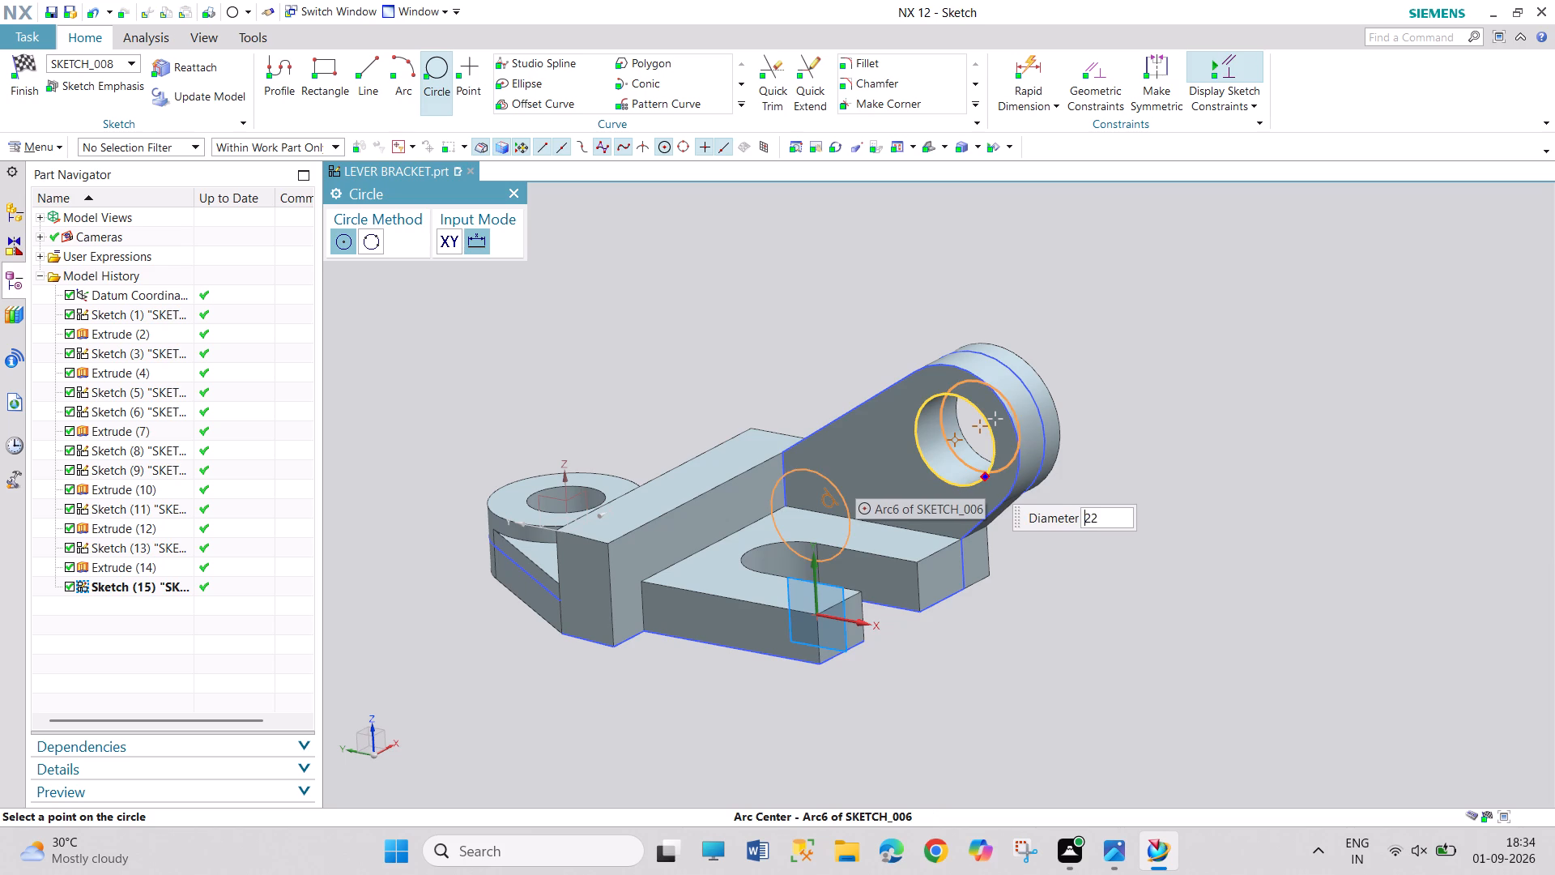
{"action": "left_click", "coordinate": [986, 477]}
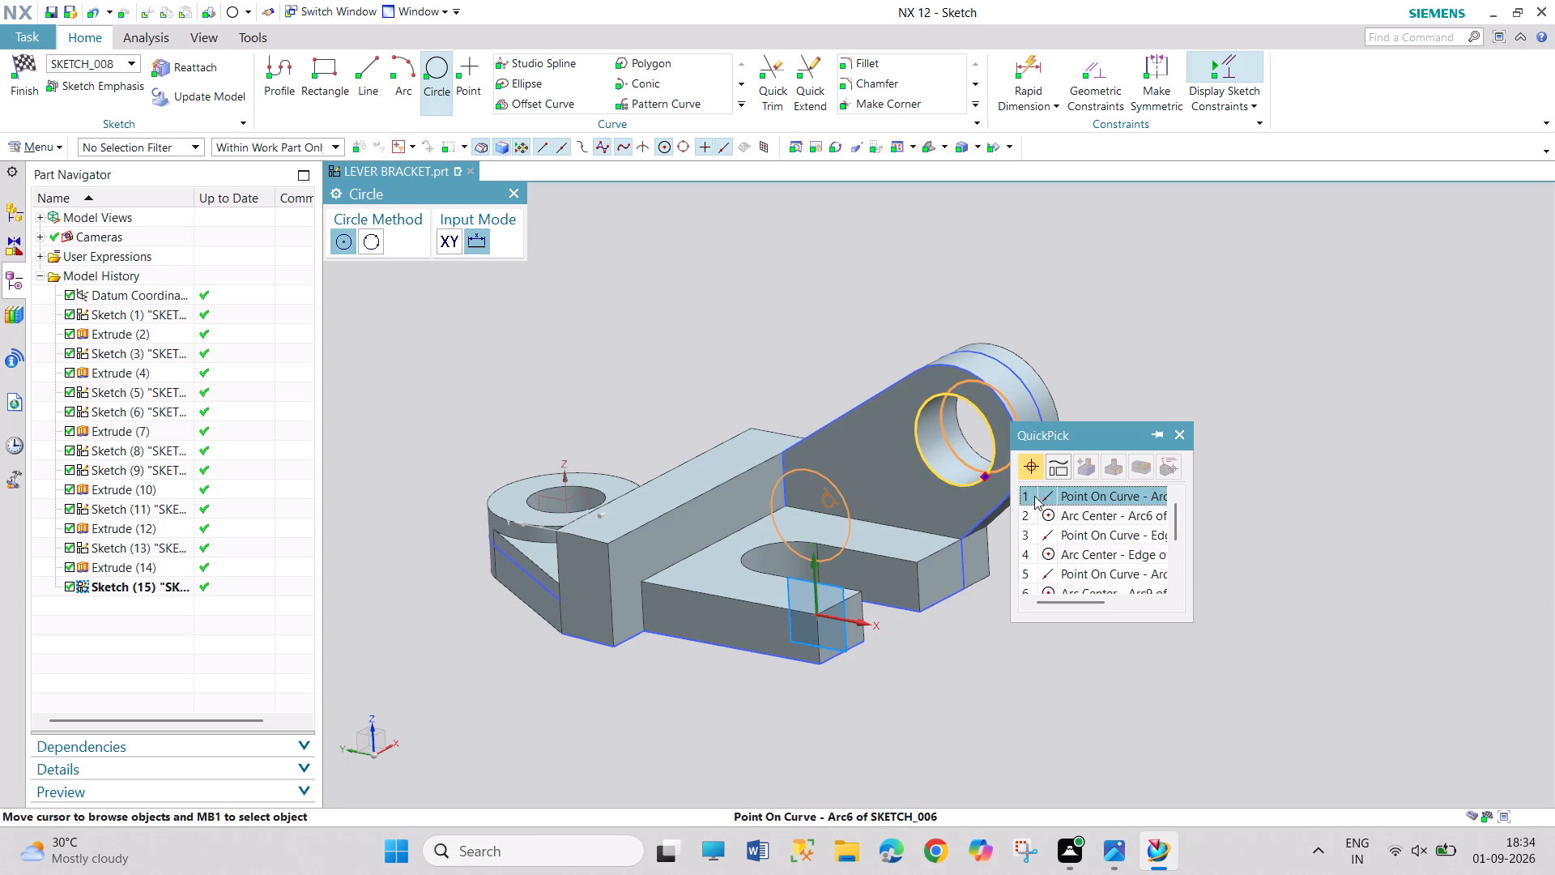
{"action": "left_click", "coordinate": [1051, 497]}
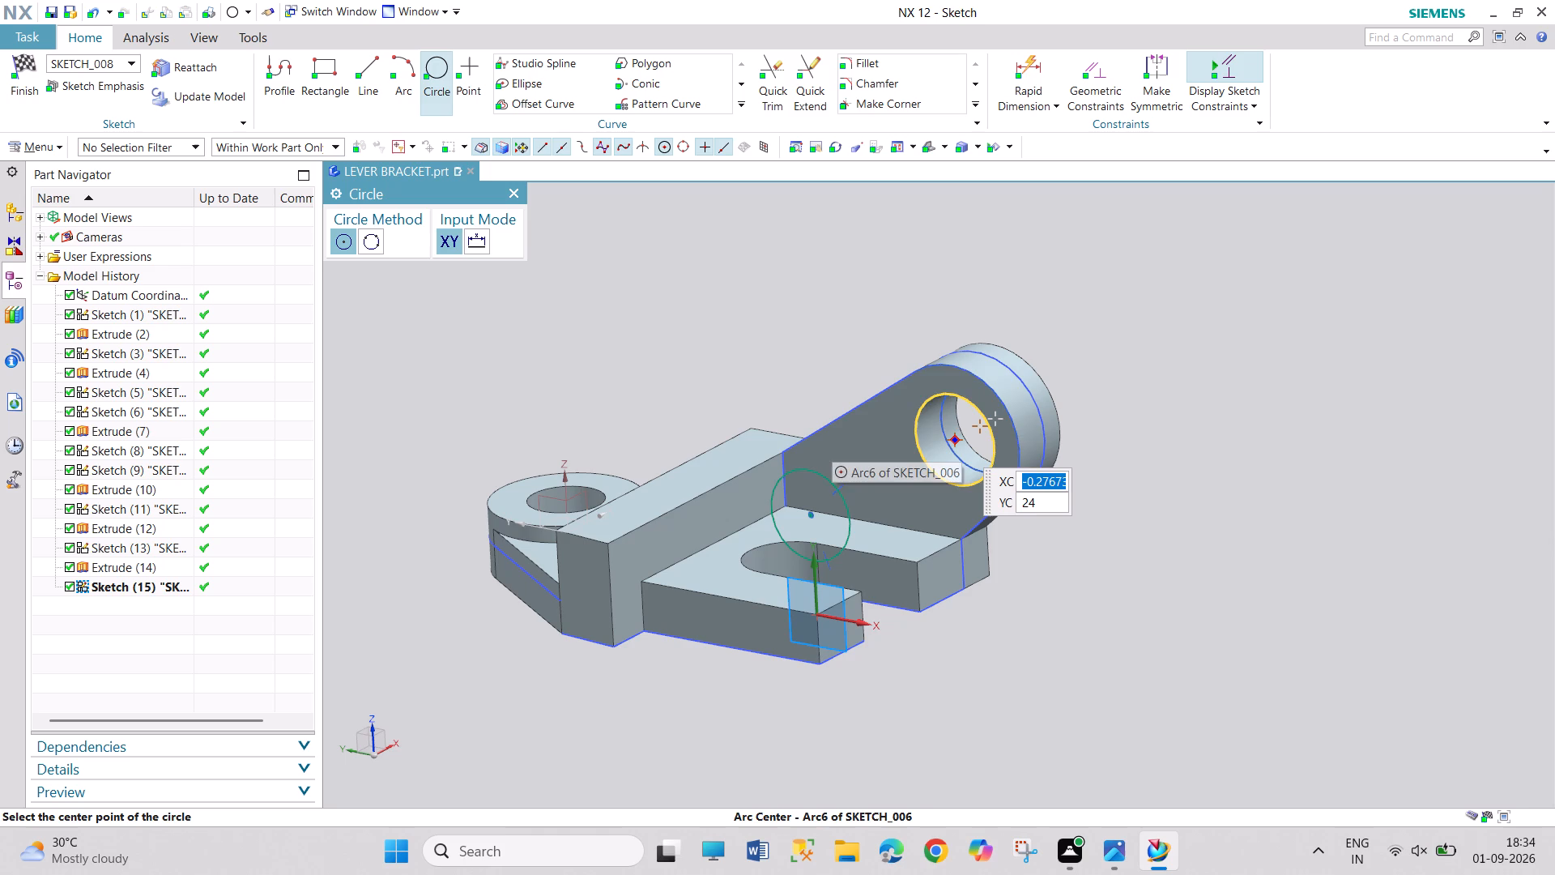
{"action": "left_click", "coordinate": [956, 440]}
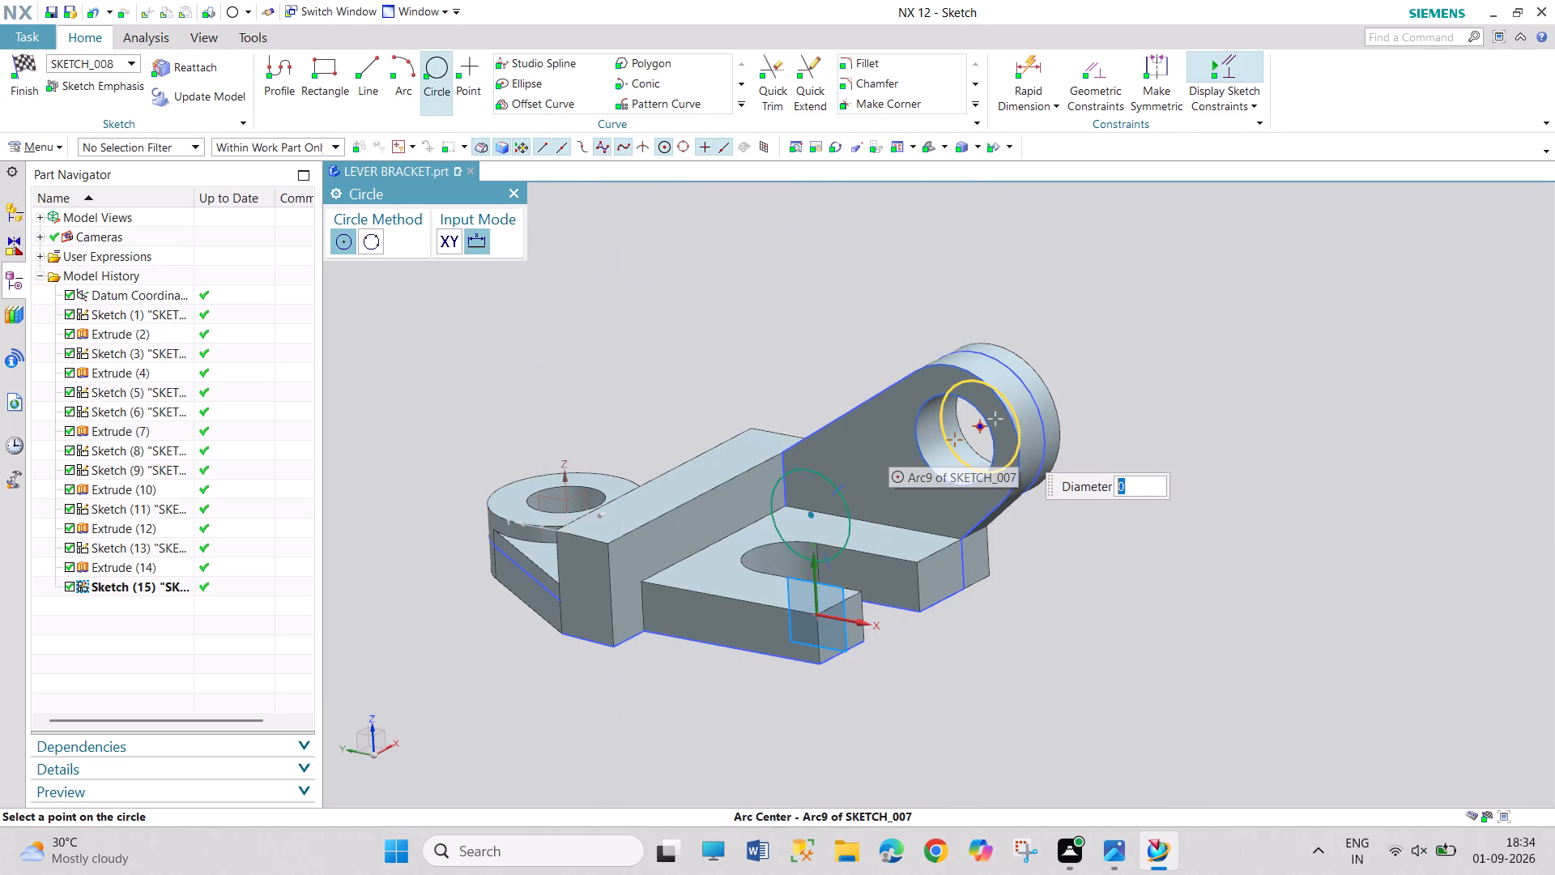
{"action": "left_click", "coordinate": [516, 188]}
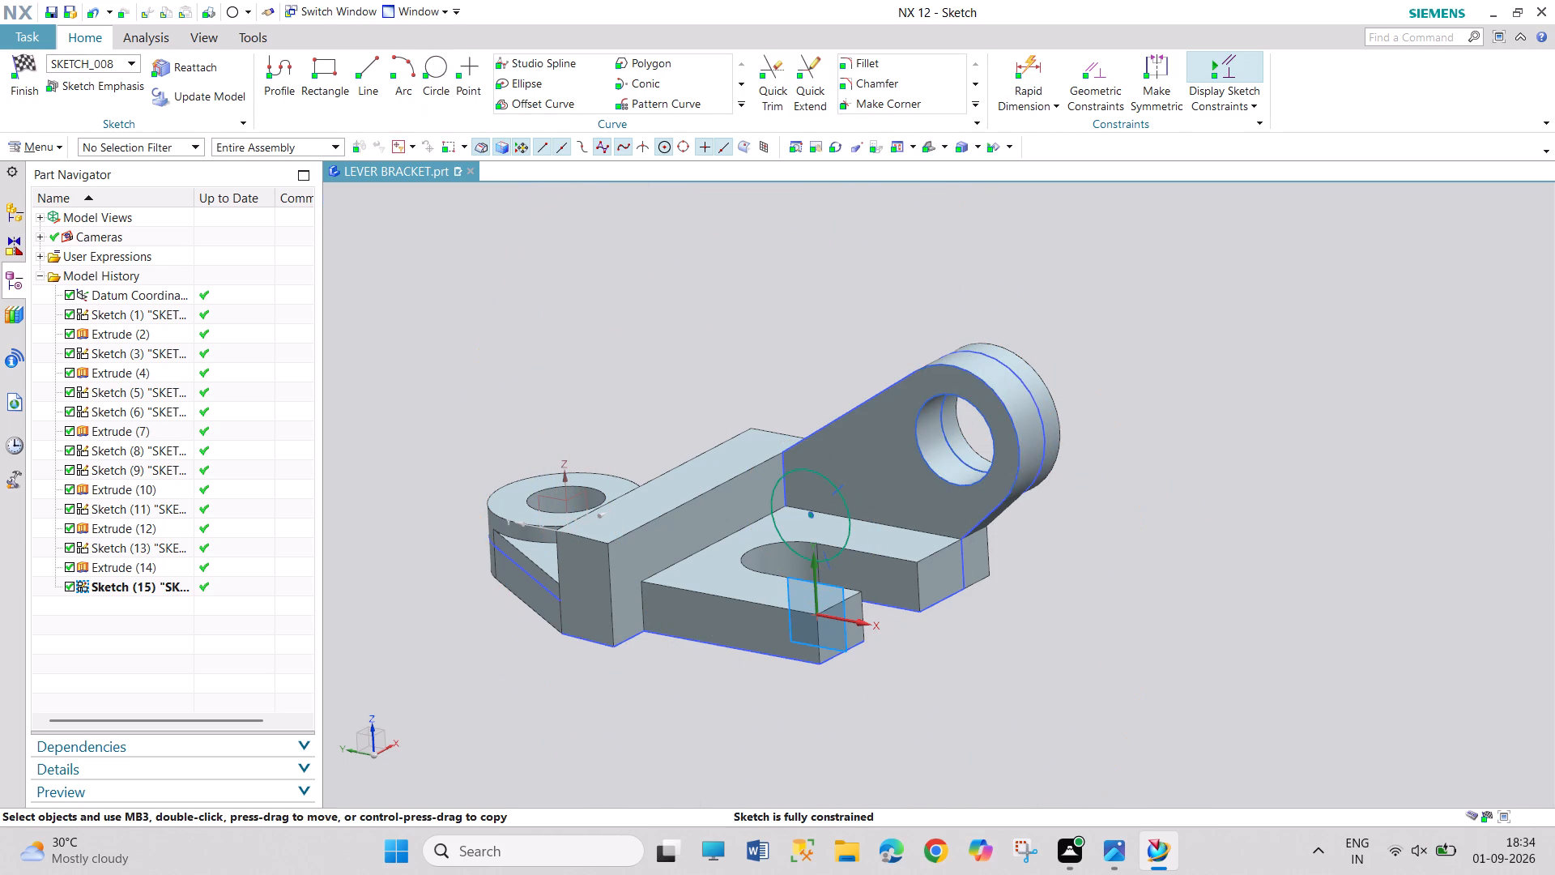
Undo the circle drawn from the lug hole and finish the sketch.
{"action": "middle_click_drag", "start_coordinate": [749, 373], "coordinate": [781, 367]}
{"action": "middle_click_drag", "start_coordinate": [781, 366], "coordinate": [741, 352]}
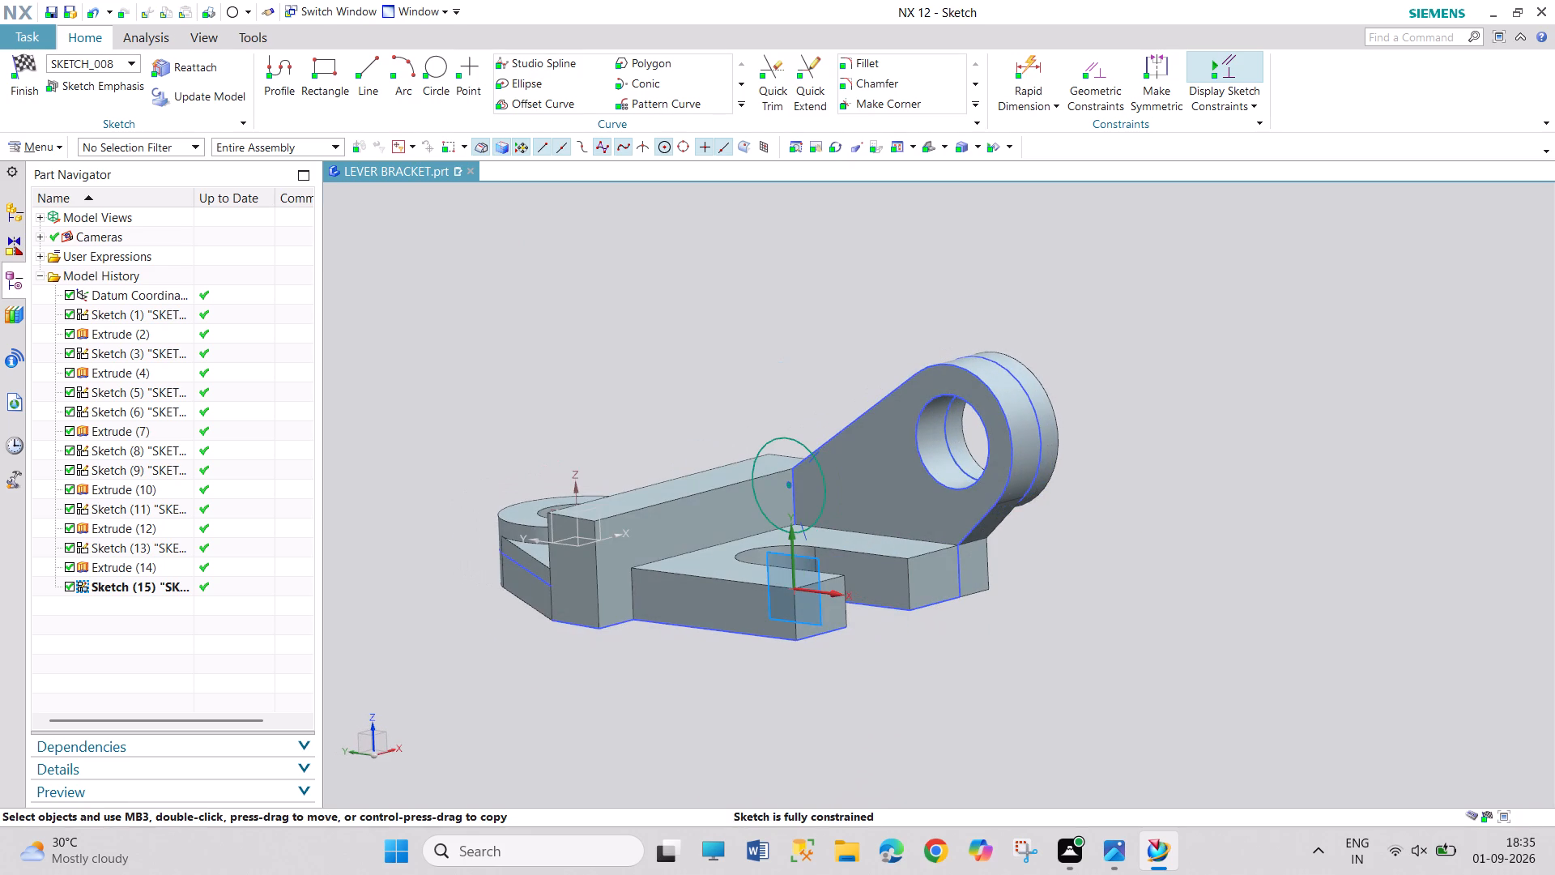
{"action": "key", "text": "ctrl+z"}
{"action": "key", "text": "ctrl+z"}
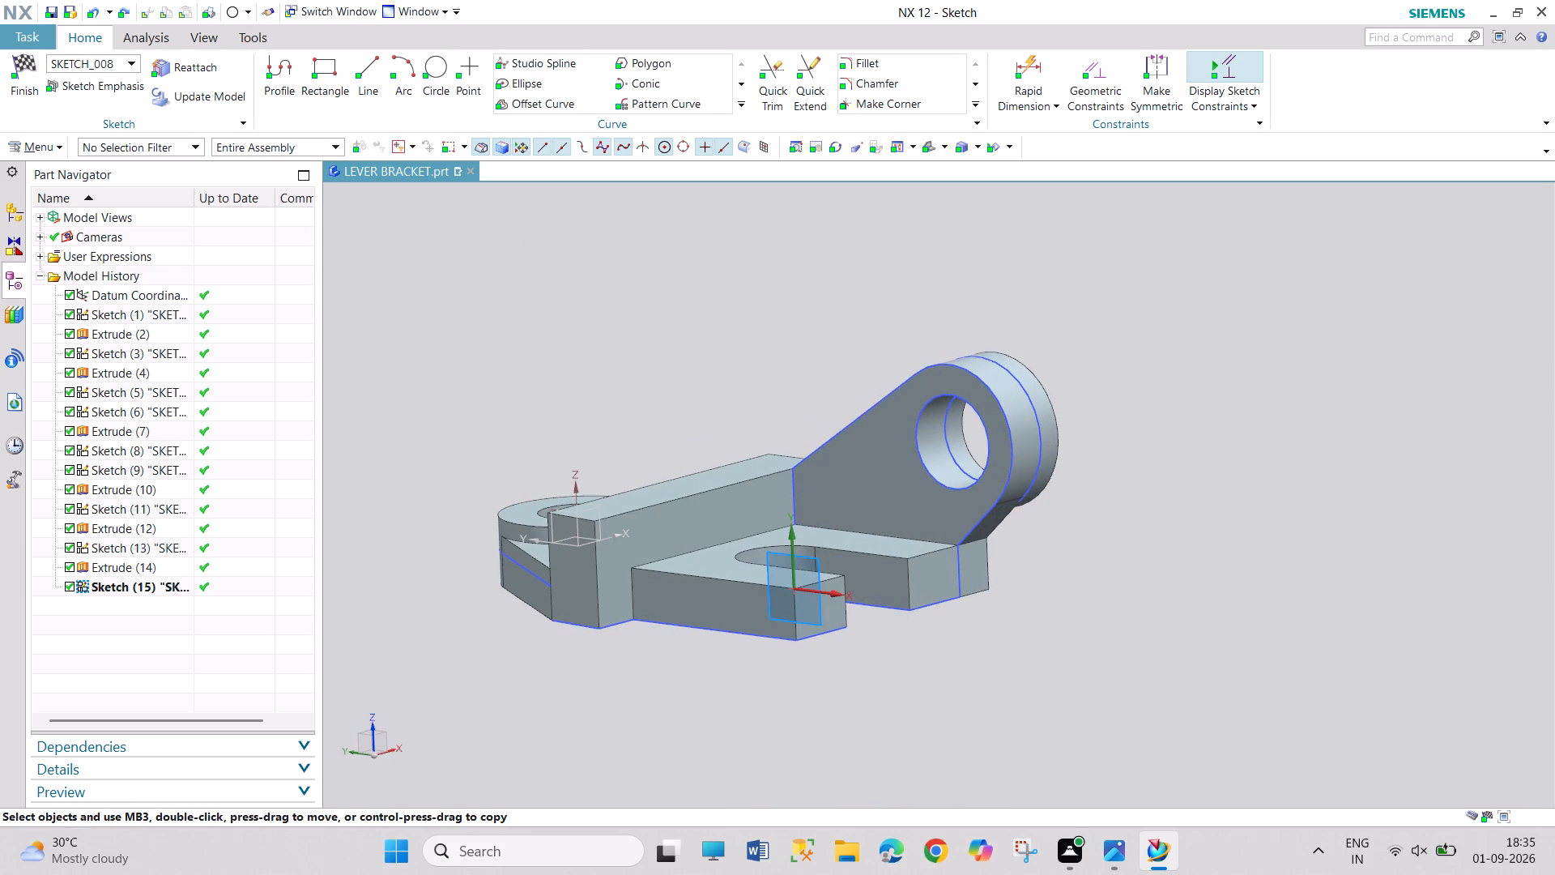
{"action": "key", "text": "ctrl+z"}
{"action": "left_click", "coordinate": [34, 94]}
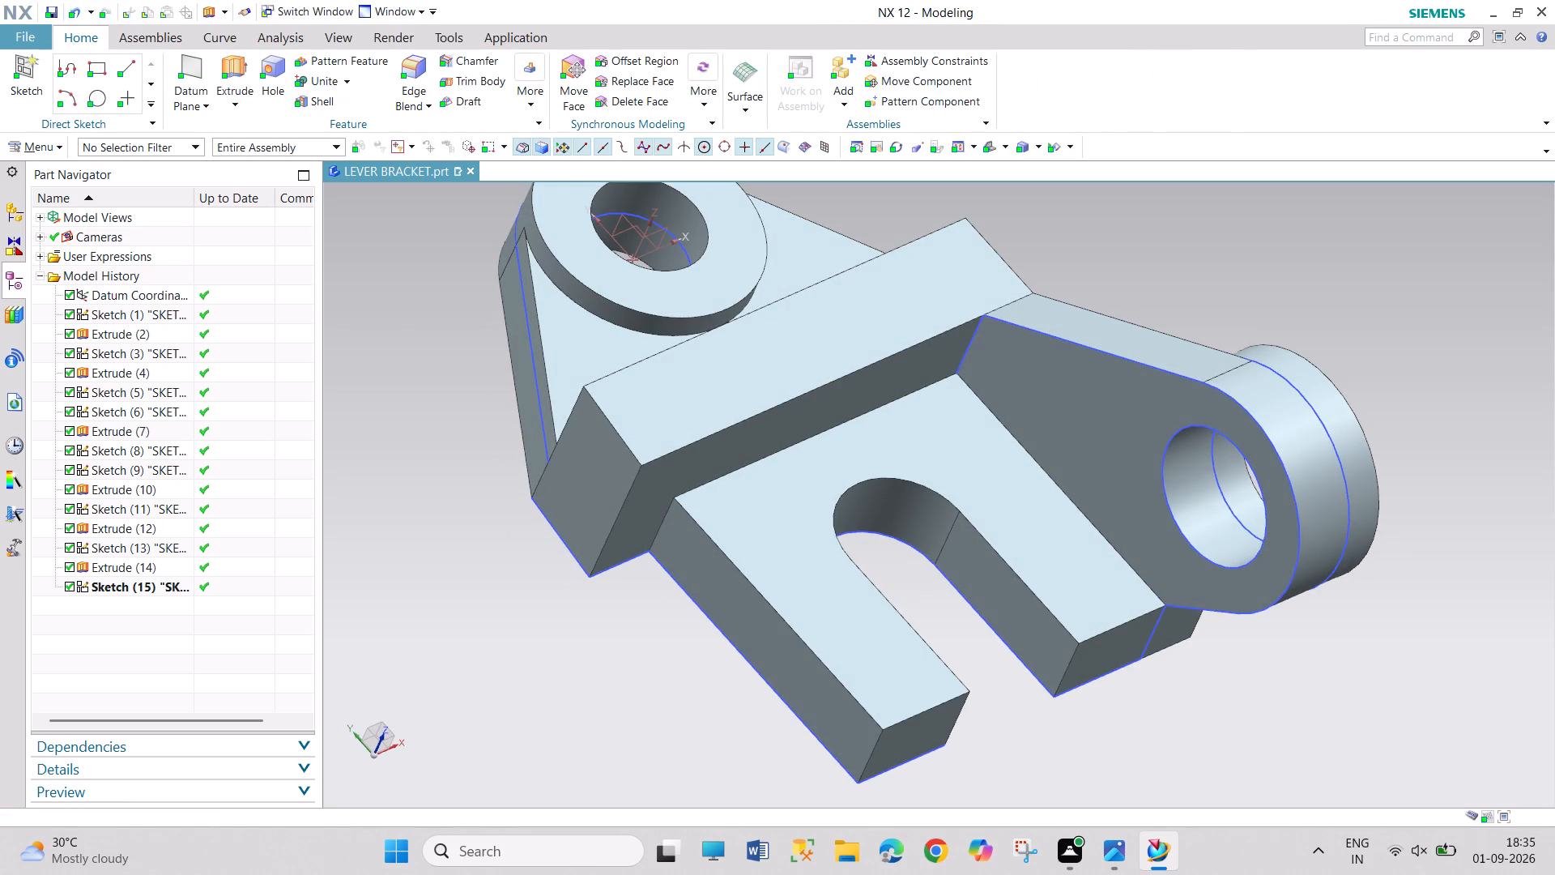
Create a sketch in the task environment on the outer side face of the prong opposite the lug.
{"action": "scroll", "coordinate": [863, 607], "scroll_direction": "down", "scroll_amount": 3}
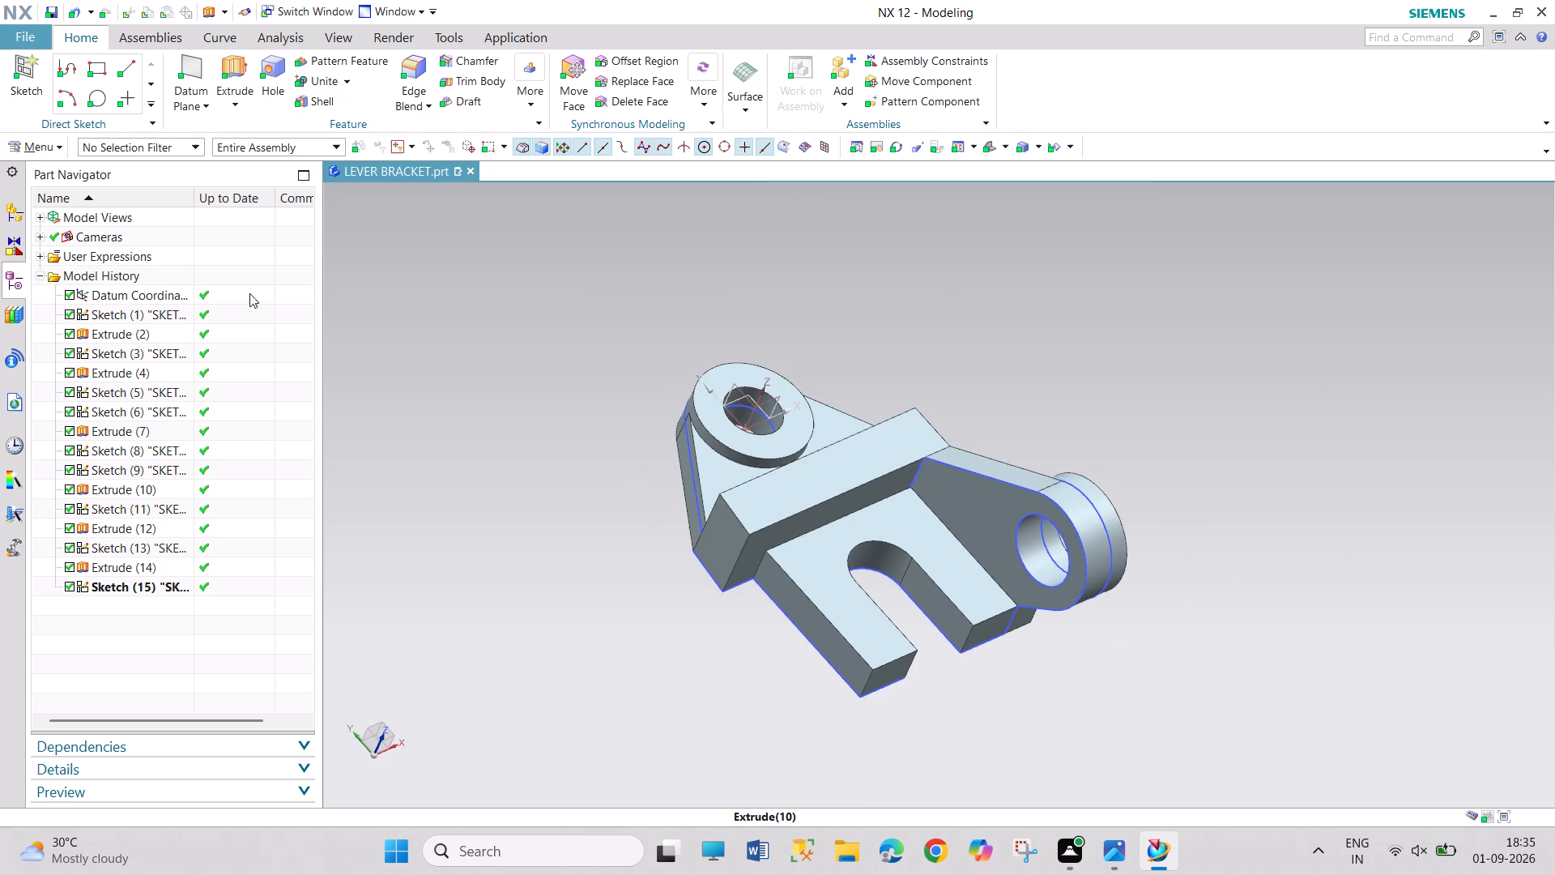
{"action": "left_click", "coordinate": [66, 142]}
{"action": "left_click", "coordinate": [59, 144]}
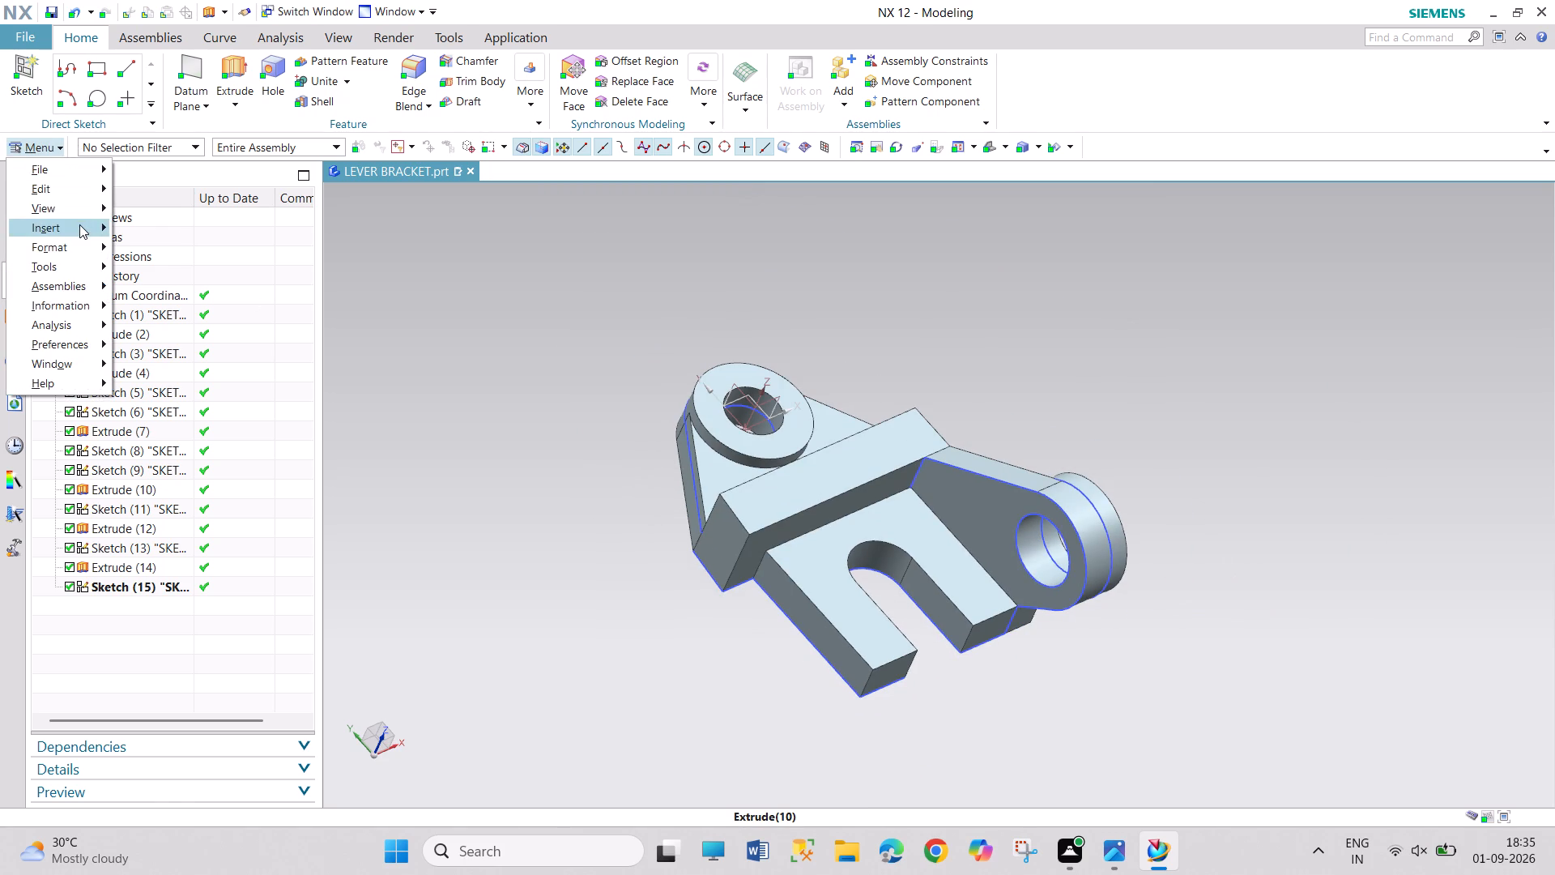
{"action": "left_click", "coordinate": [79, 224]}
{"action": "left_click", "coordinate": [168, 251]}
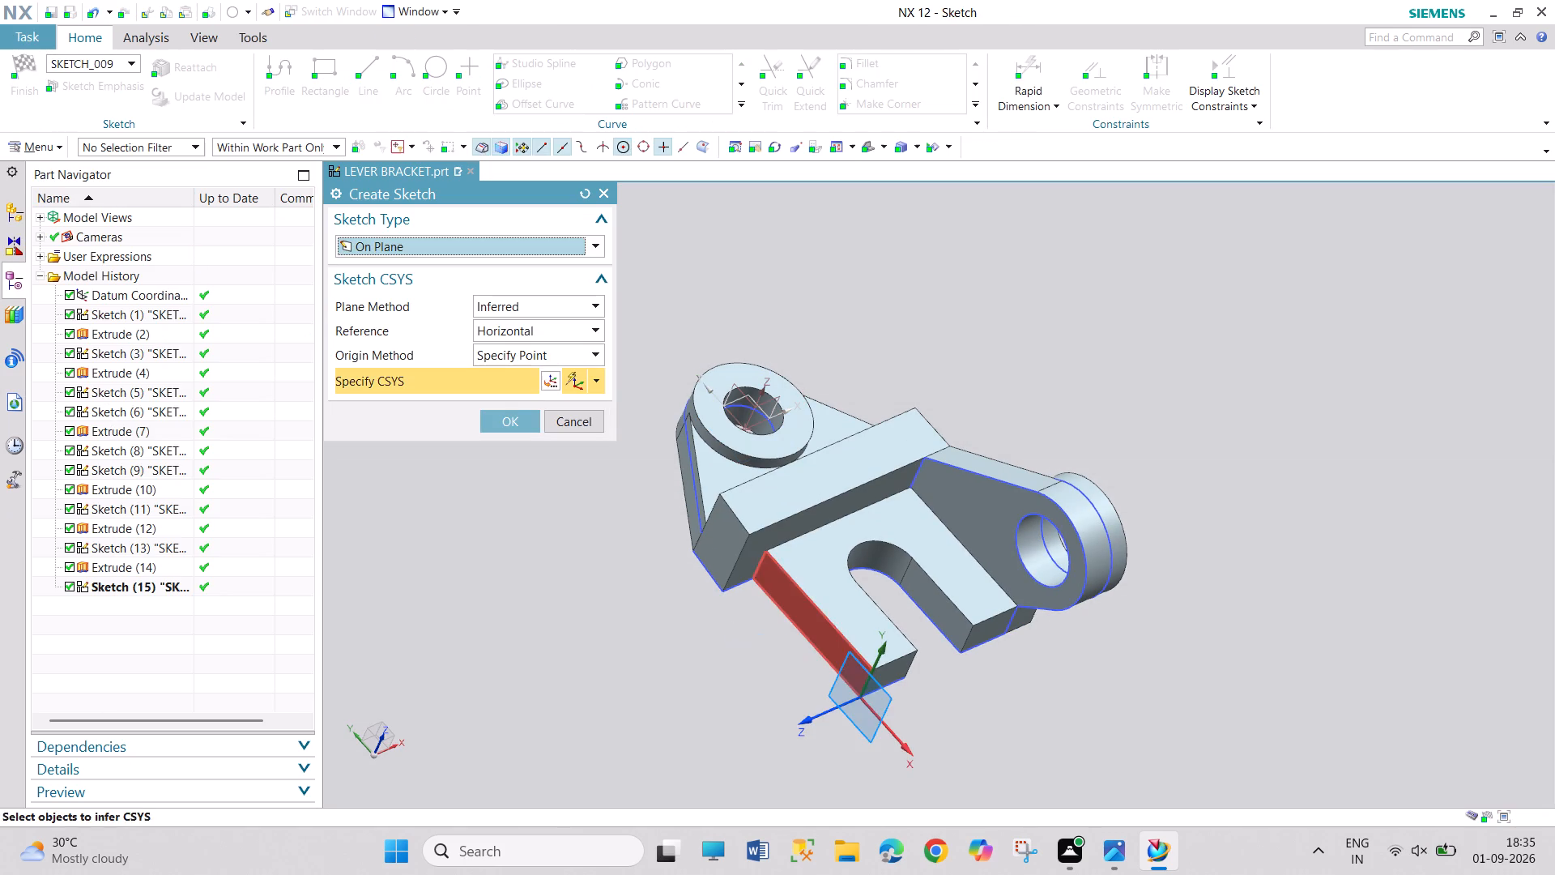
{"action": "left_click", "coordinate": [816, 634]}
{"action": "left_click", "coordinate": [522, 425]}
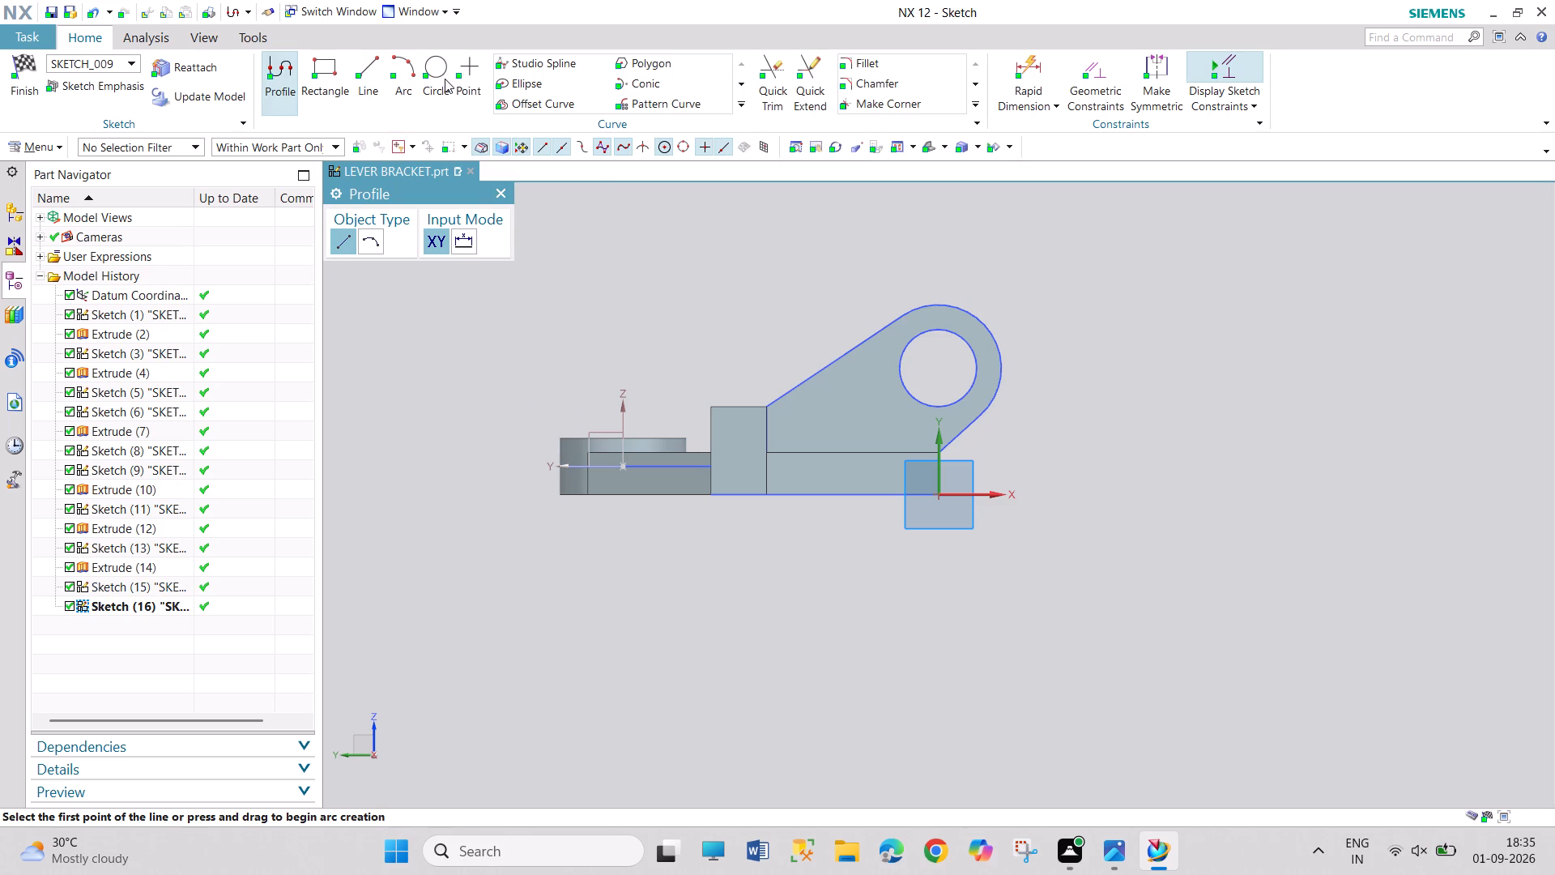
Draw two concentric circles of 22 mm and 36 mm diameter centred on the lug hole.
{"action": "left_click", "coordinate": [444, 79]}
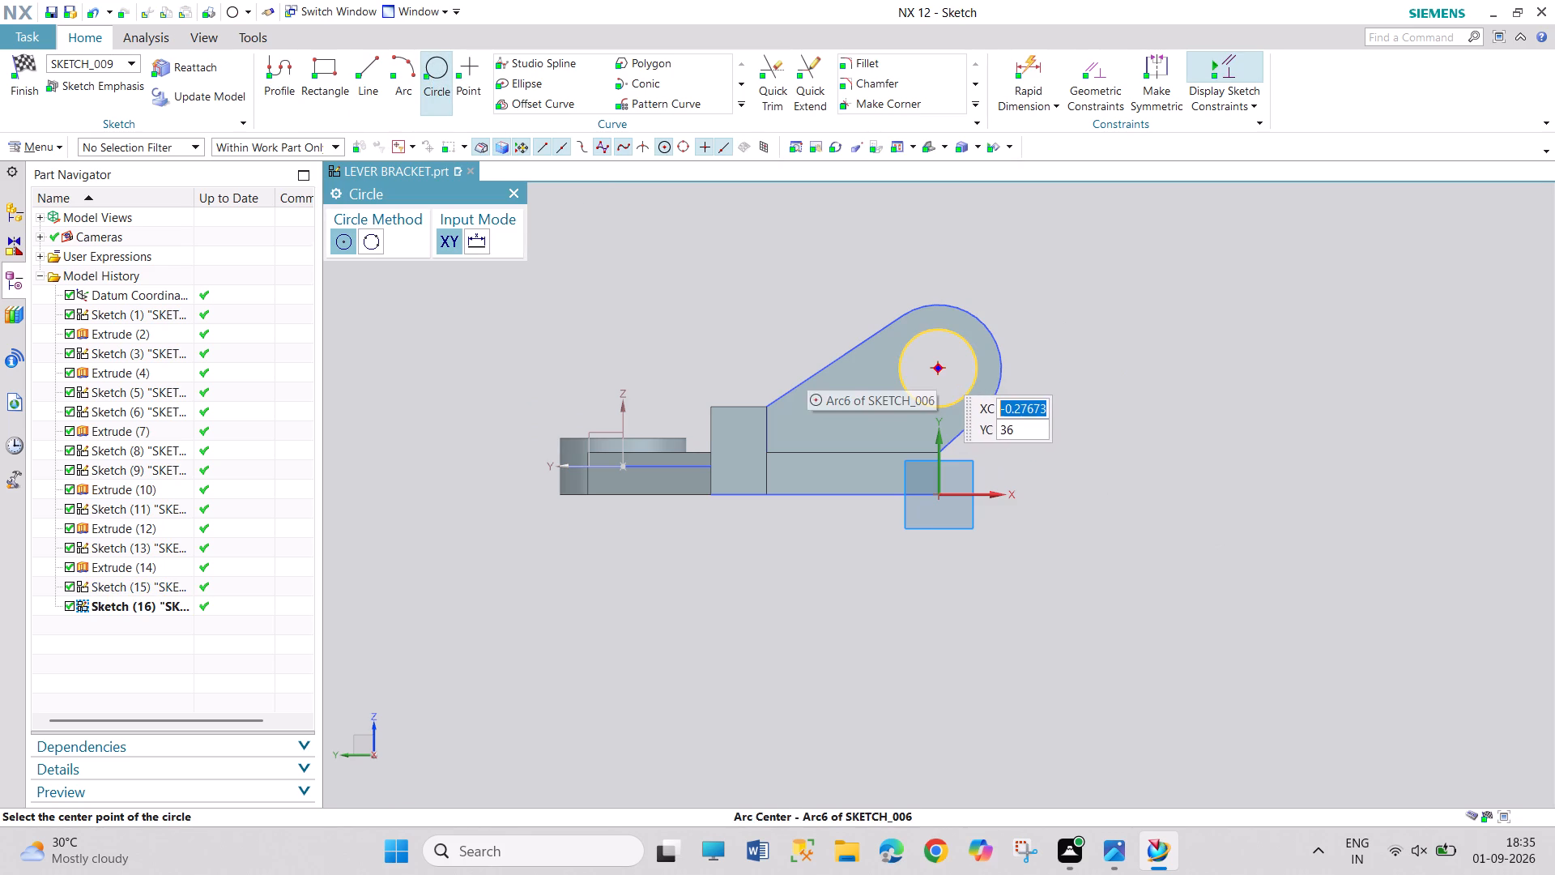
{"action": "left_click", "coordinate": [937, 368]}
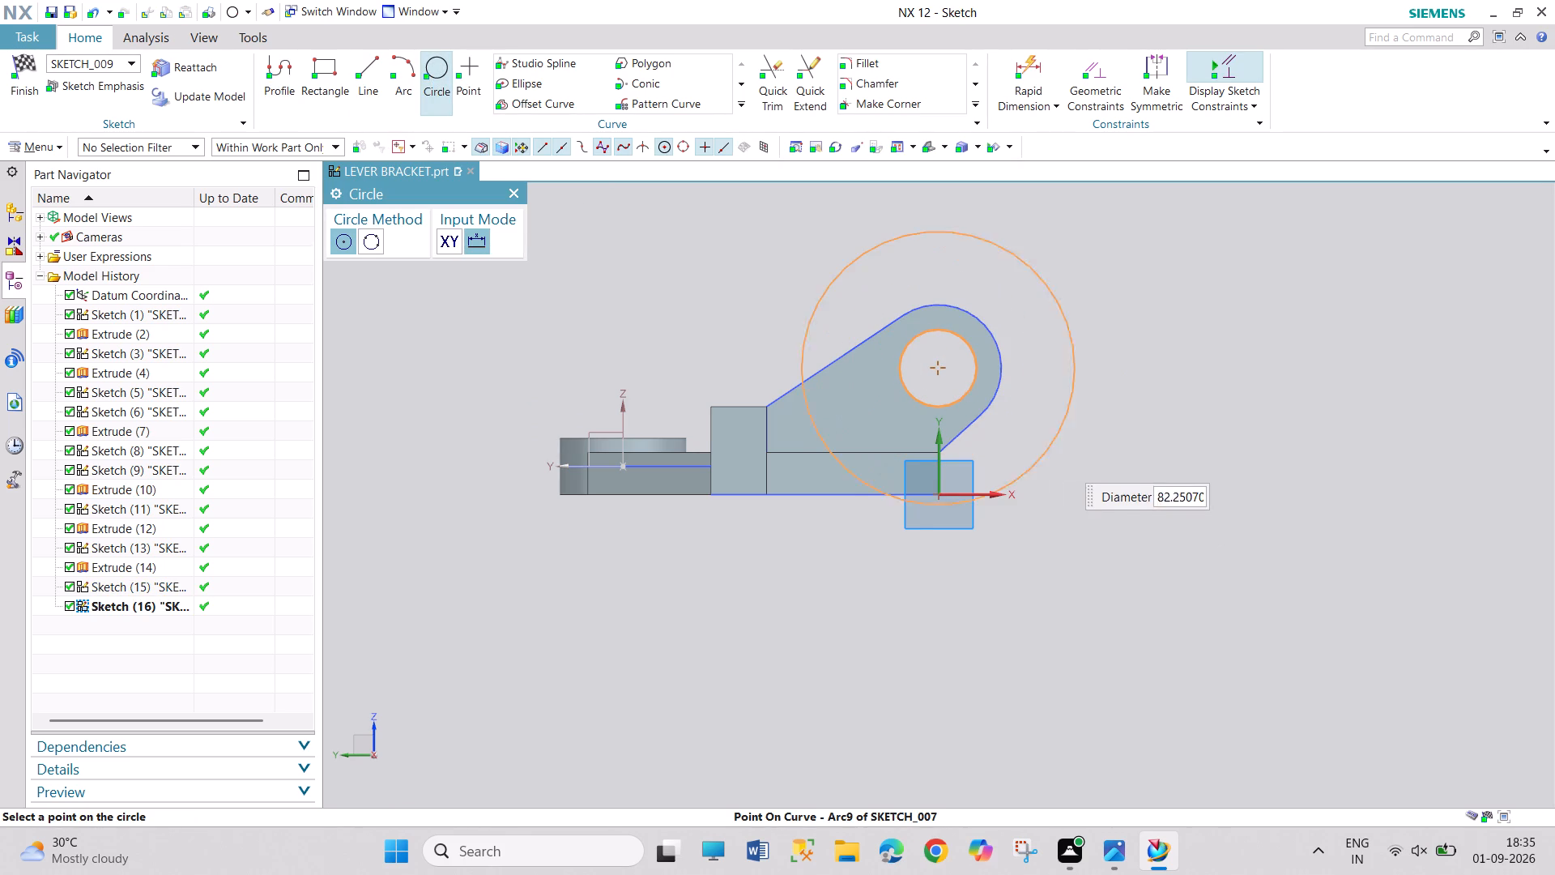
{"action": "type", "text": "22"}
{"action": "key", "text": "Return"}
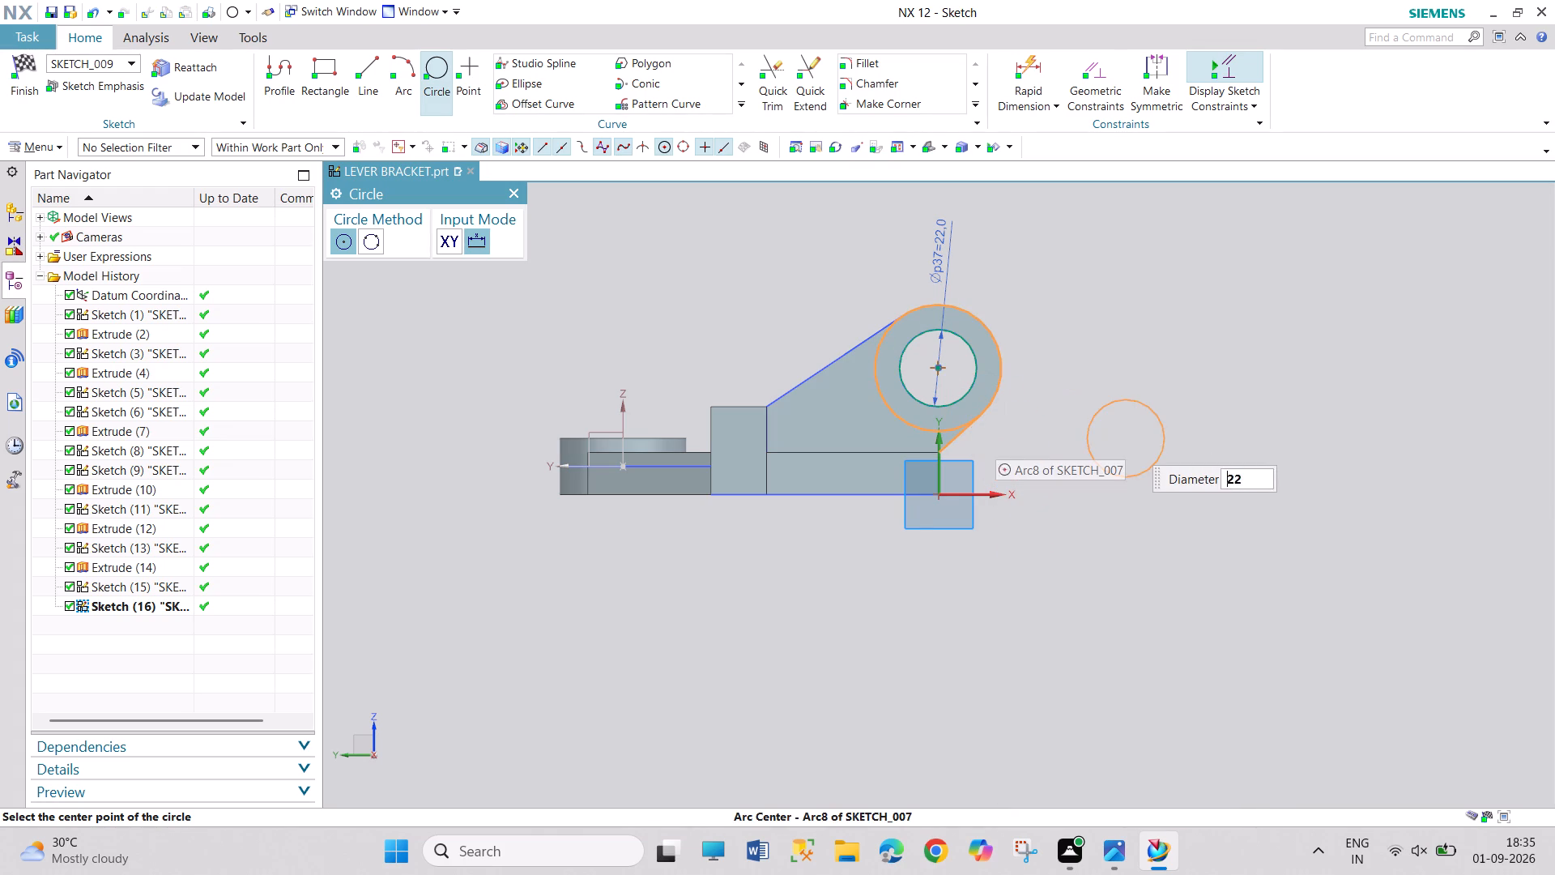
{"action": "type", "text": "36"}
{"action": "key", "text": "Return"}
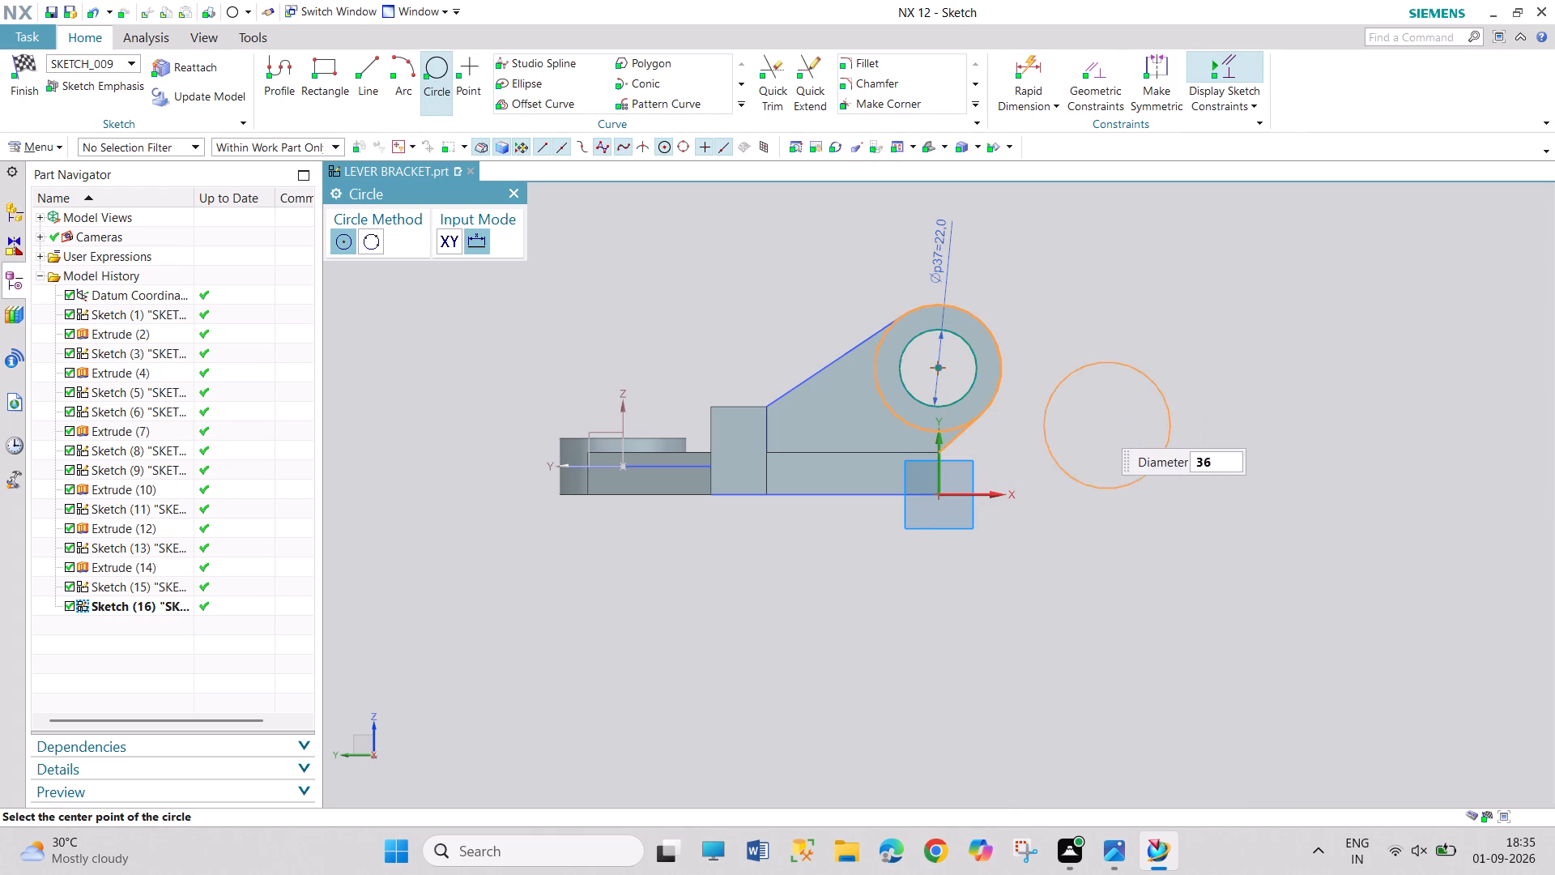
{"action": "left_click", "coordinate": [937, 365]}
{"action": "left_click", "coordinate": [1066, 378]}
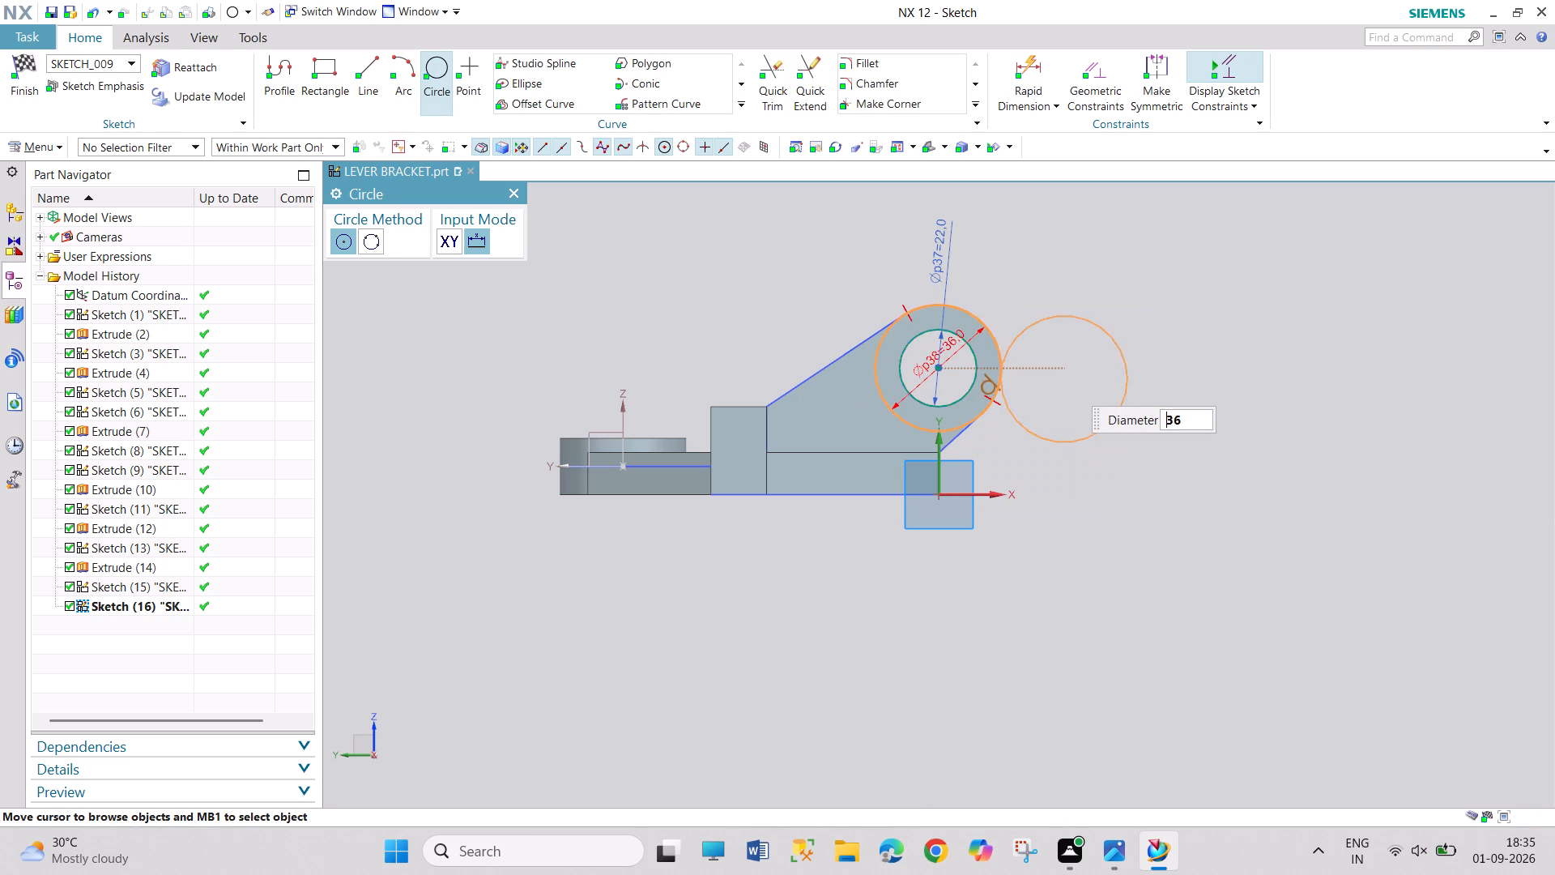
{"action": "left_click", "coordinate": [514, 198]}
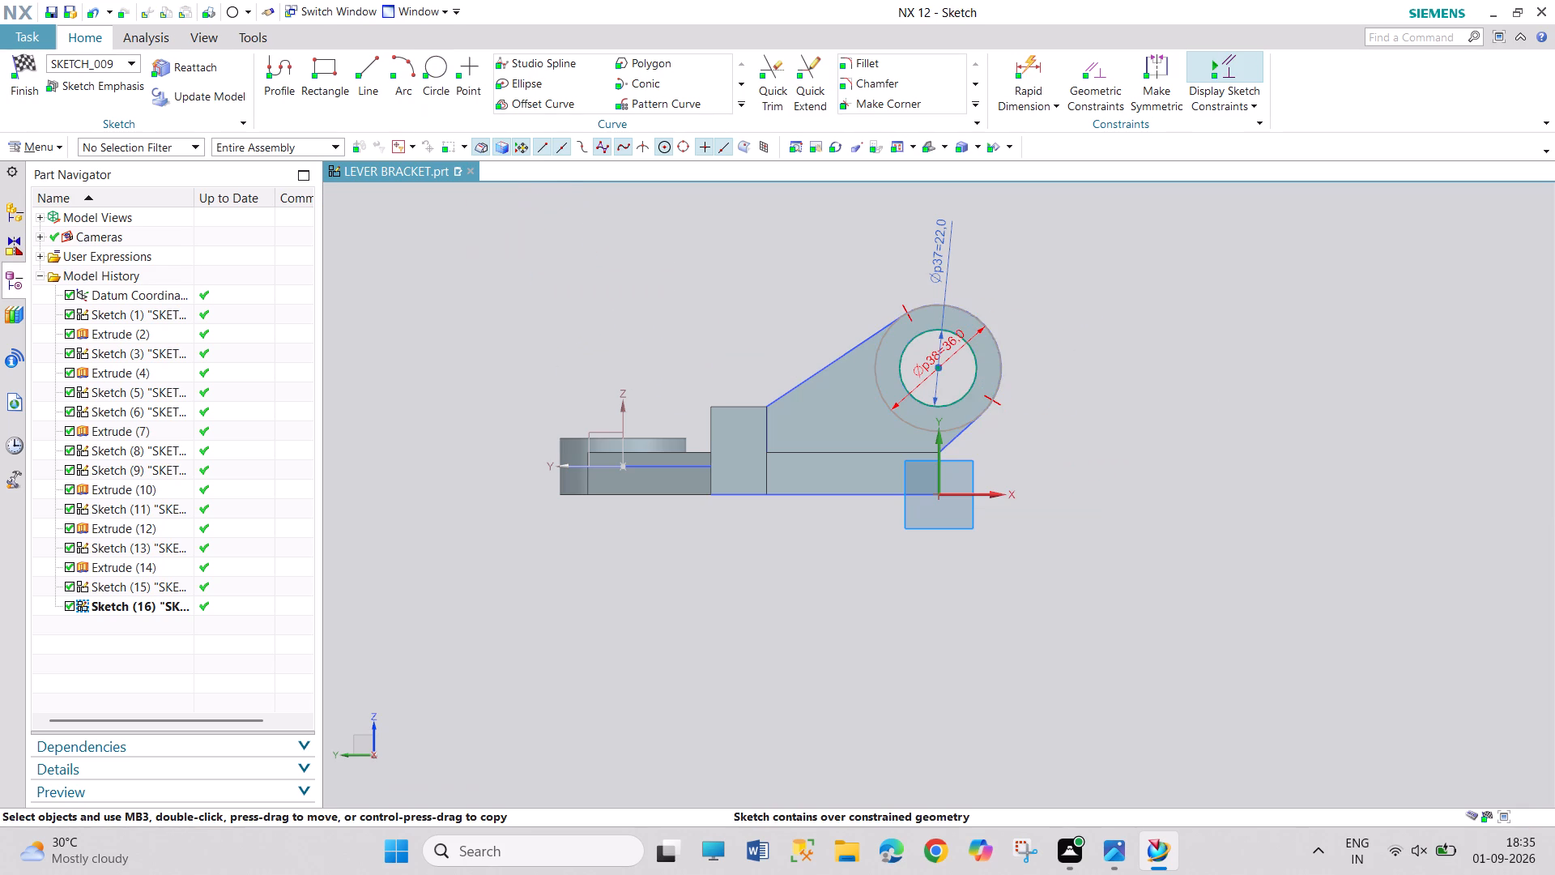
Delete the over-constraining diameter dimension of the 36 mm circle.
{"action": "right_click", "coordinate": [952, 344]}
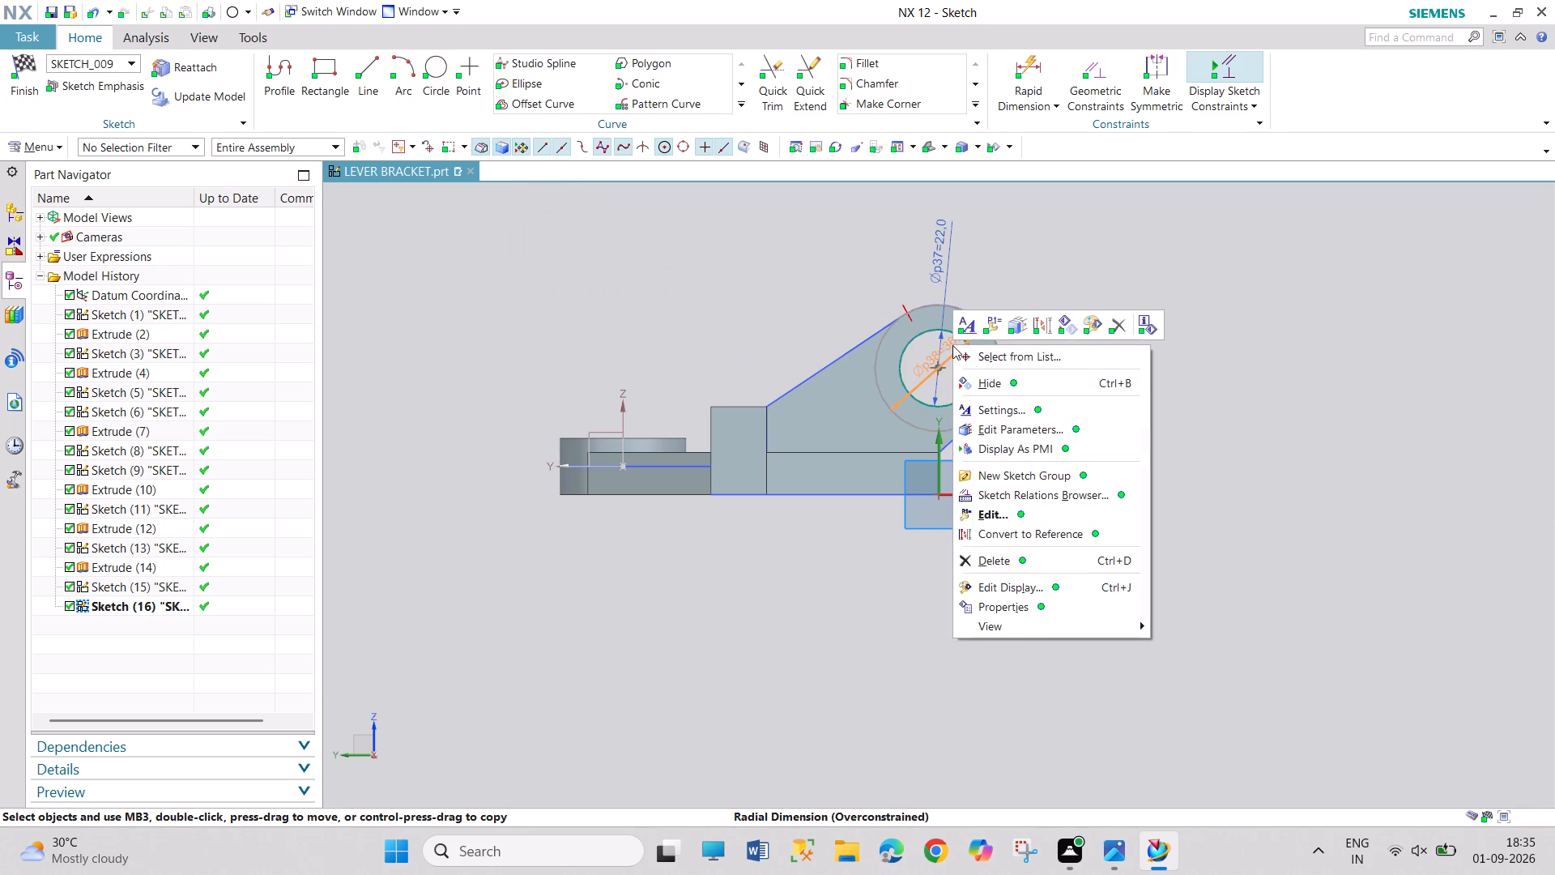
{"action": "left_click", "coordinate": [1017, 563]}
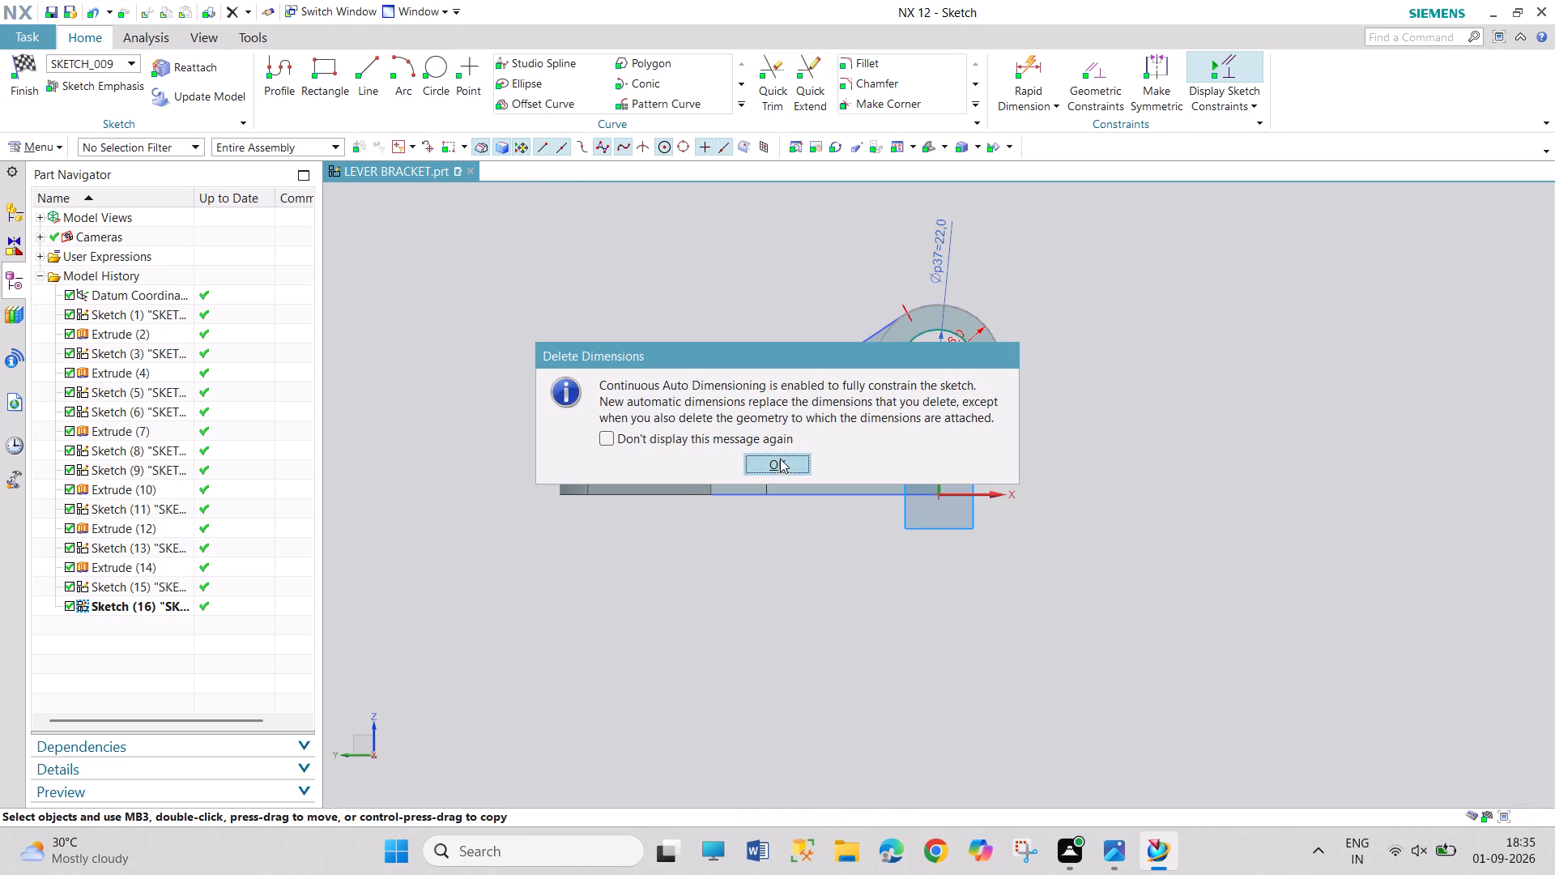
{"action": "left_click", "coordinate": [780, 459]}
Draw a line from the 36 mm circle to the prong's upper end corner and a 12 mm vertical line to its lower corner.
{"action": "middle_click_drag", "start_coordinate": [1050, 476], "coordinate": [1027, 495]}
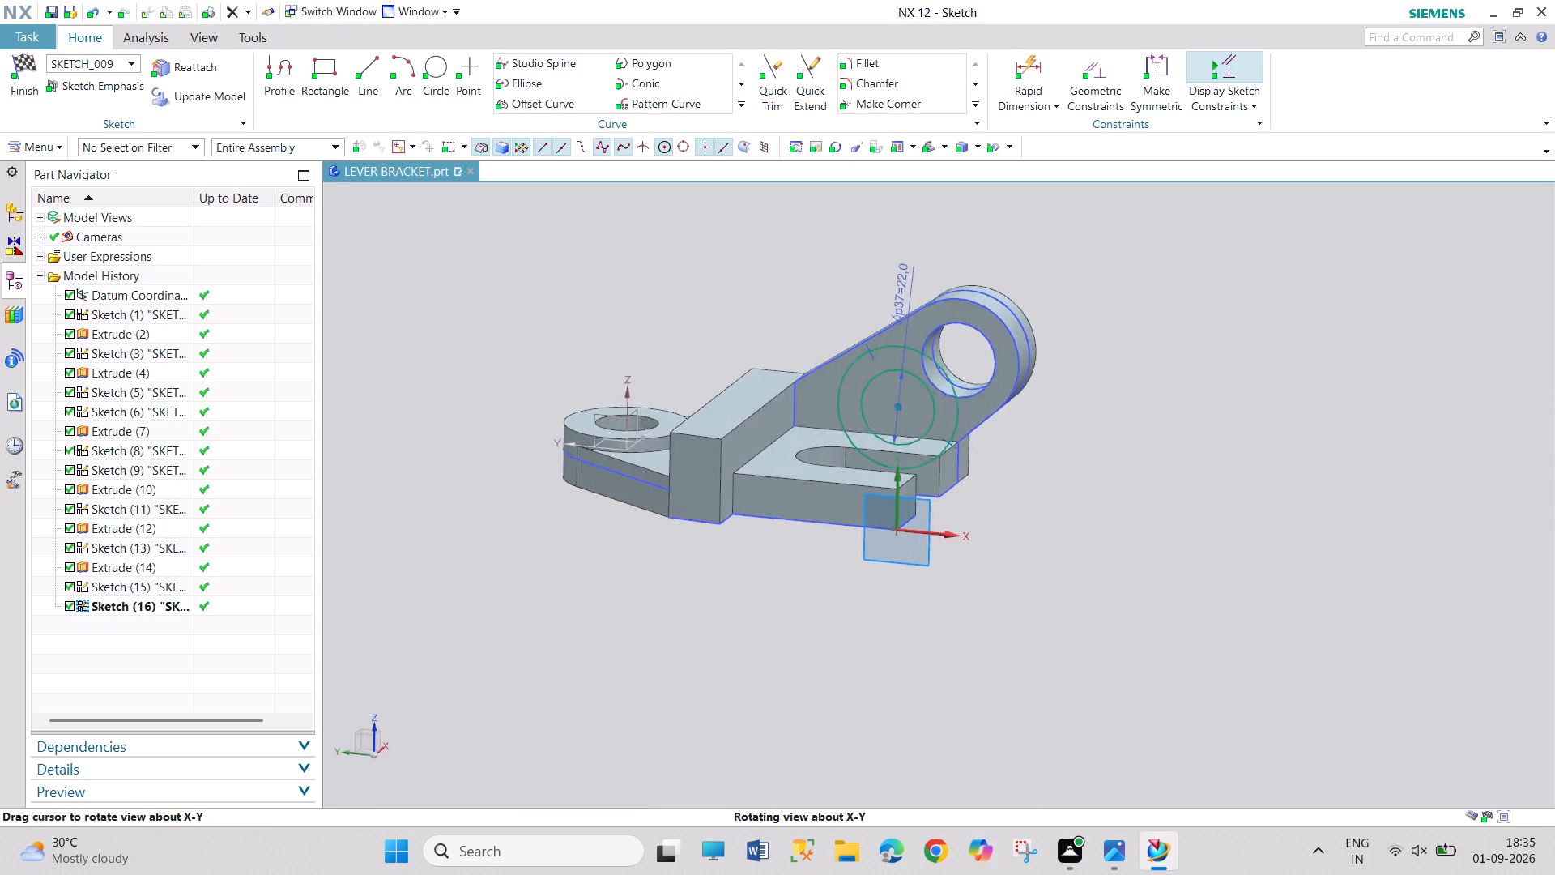
{"action": "middle_click_drag", "start_coordinate": [1027, 495], "coordinate": [1041, 477]}
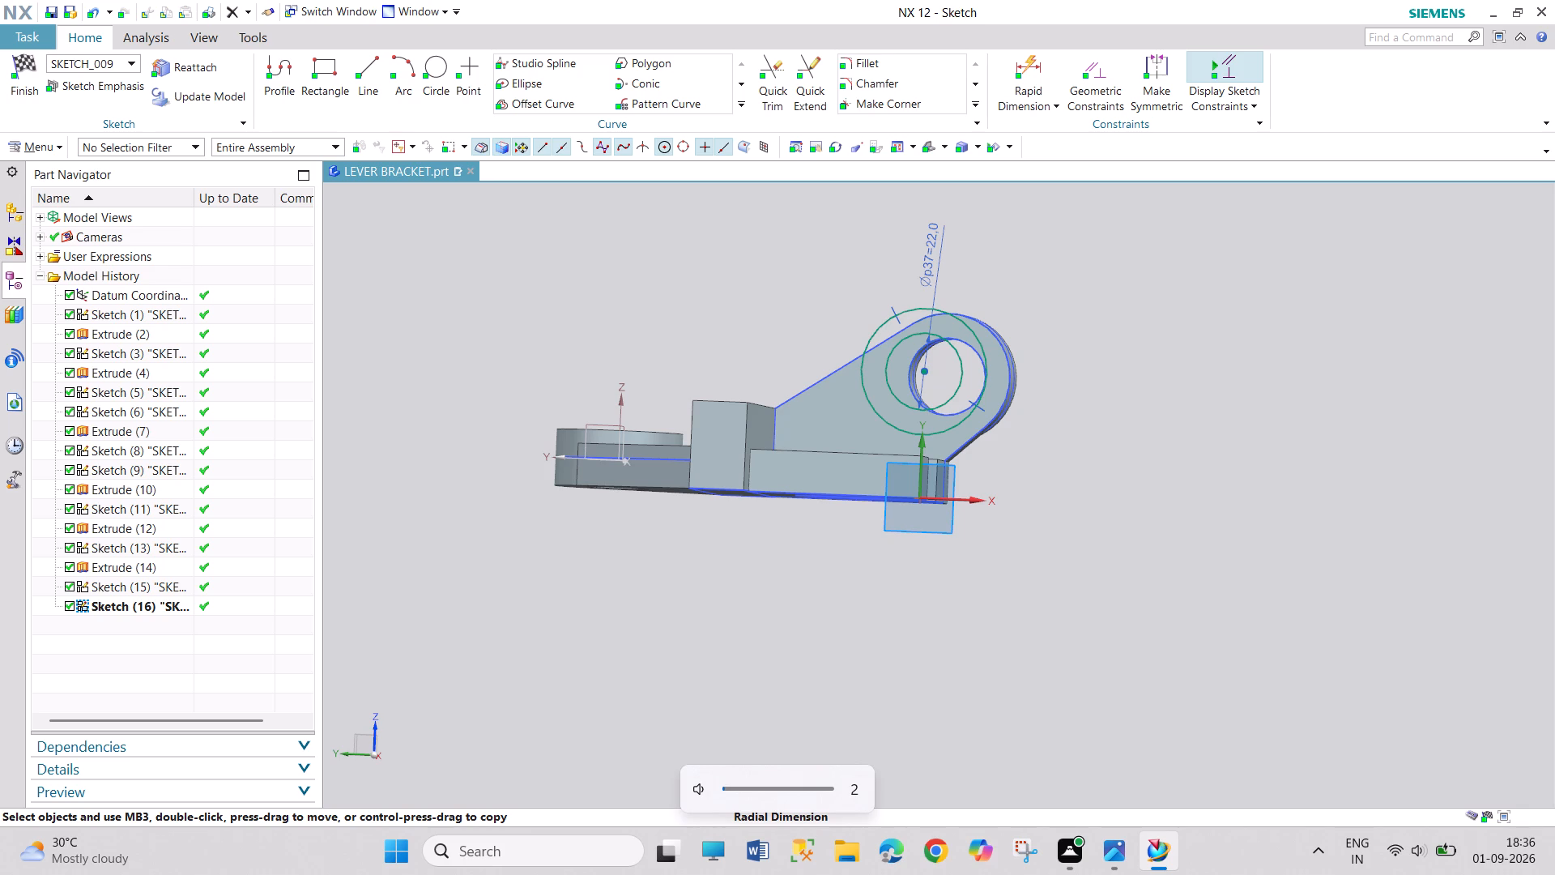
{"action": "key", "text": "shift+F8"}
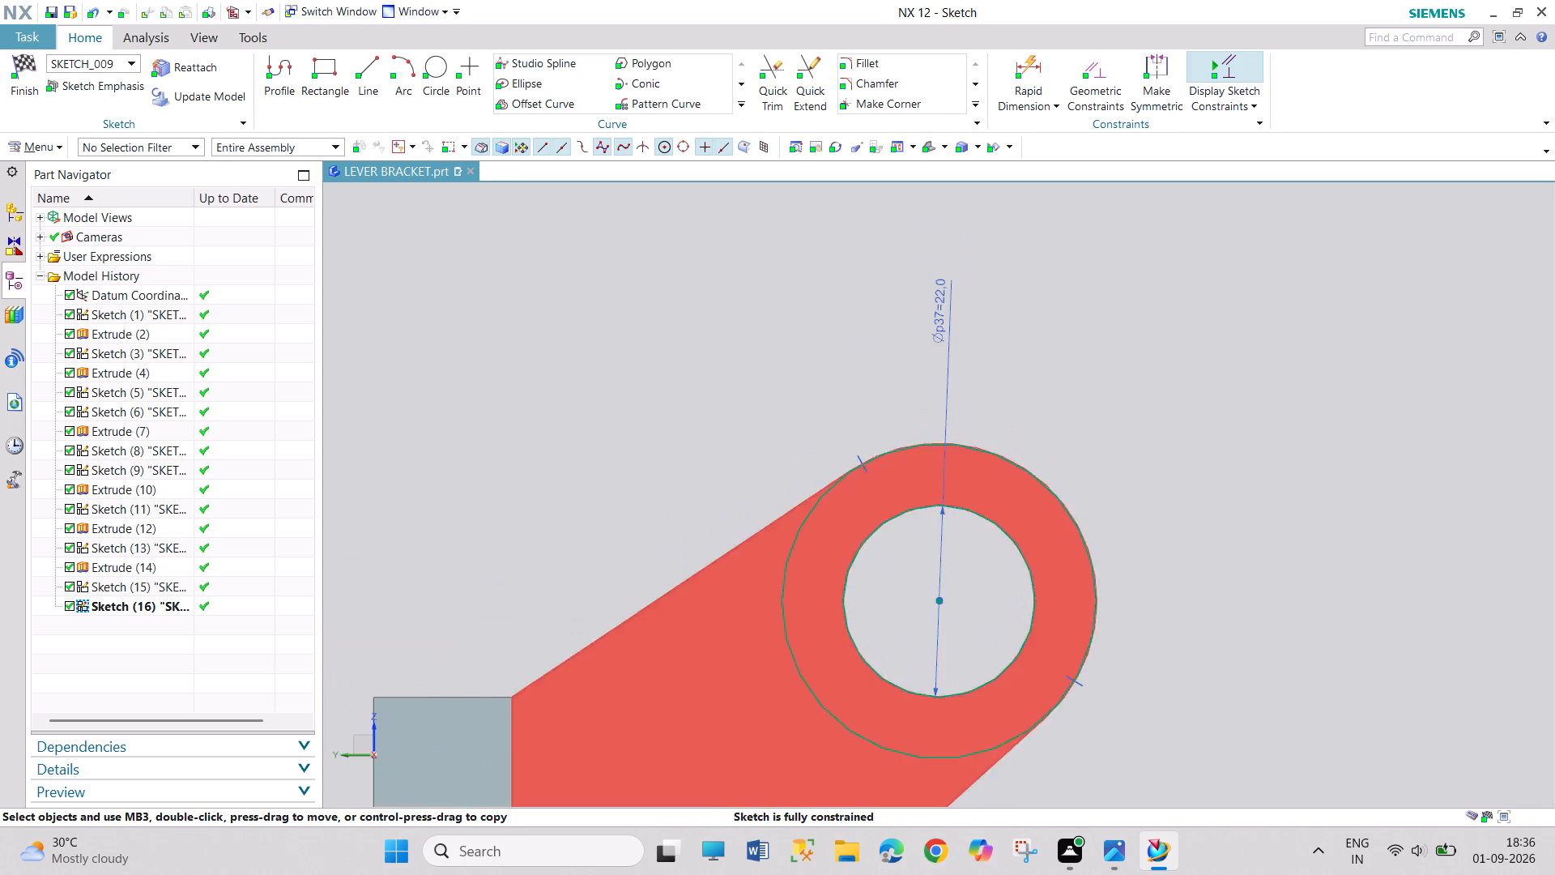
{"action": "scroll", "coordinate": [900, 703], "scroll_direction": "up", "scroll_amount": 4}
{"action": "scroll", "coordinate": [906, 678], "scroll_direction": "down", "scroll_amount": 10}
{"action": "scroll", "coordinate": [842, 783], "scroll_direction": "up", "scroll_amount": 2}
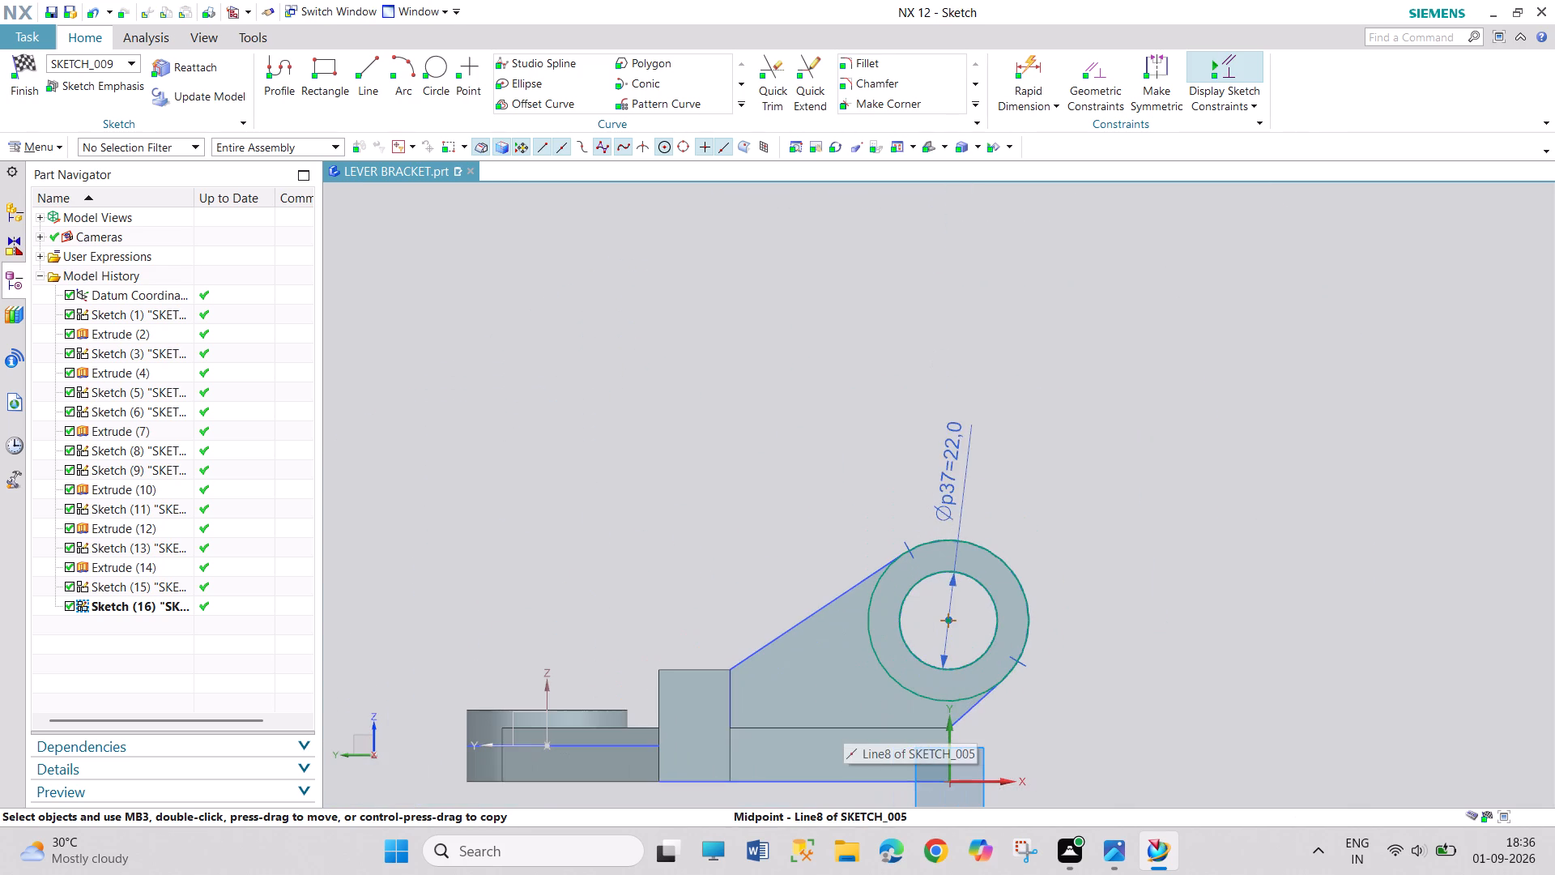
{"action": "scroll", "coordinate": [899, 813], "scroll_direction": "up", "scroll_amount": 5}
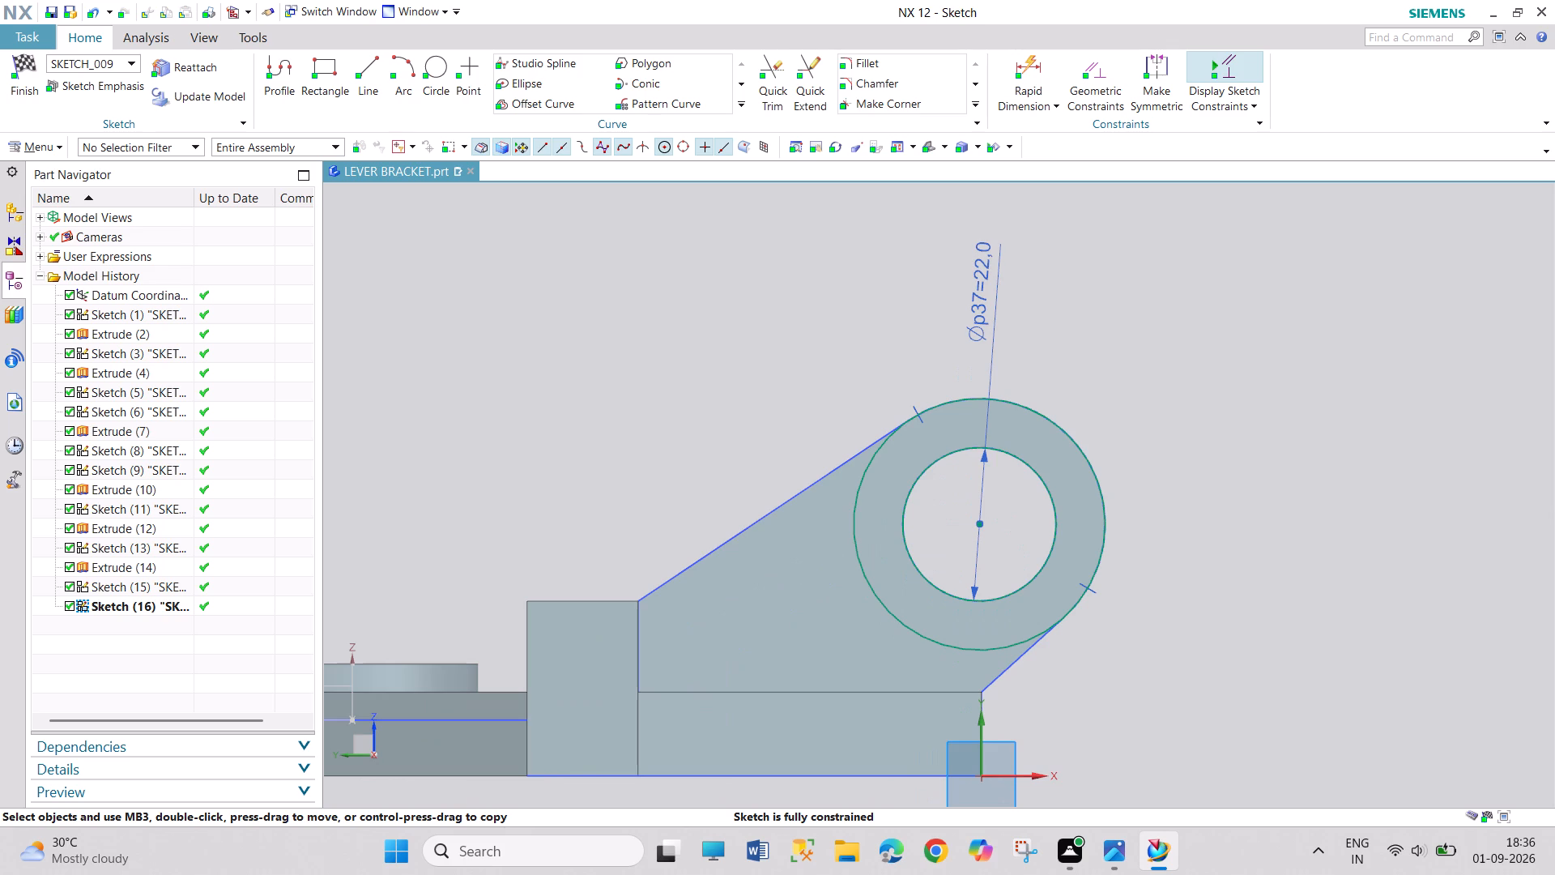
{"action": "left_click", "coordinate": [357, 72]}
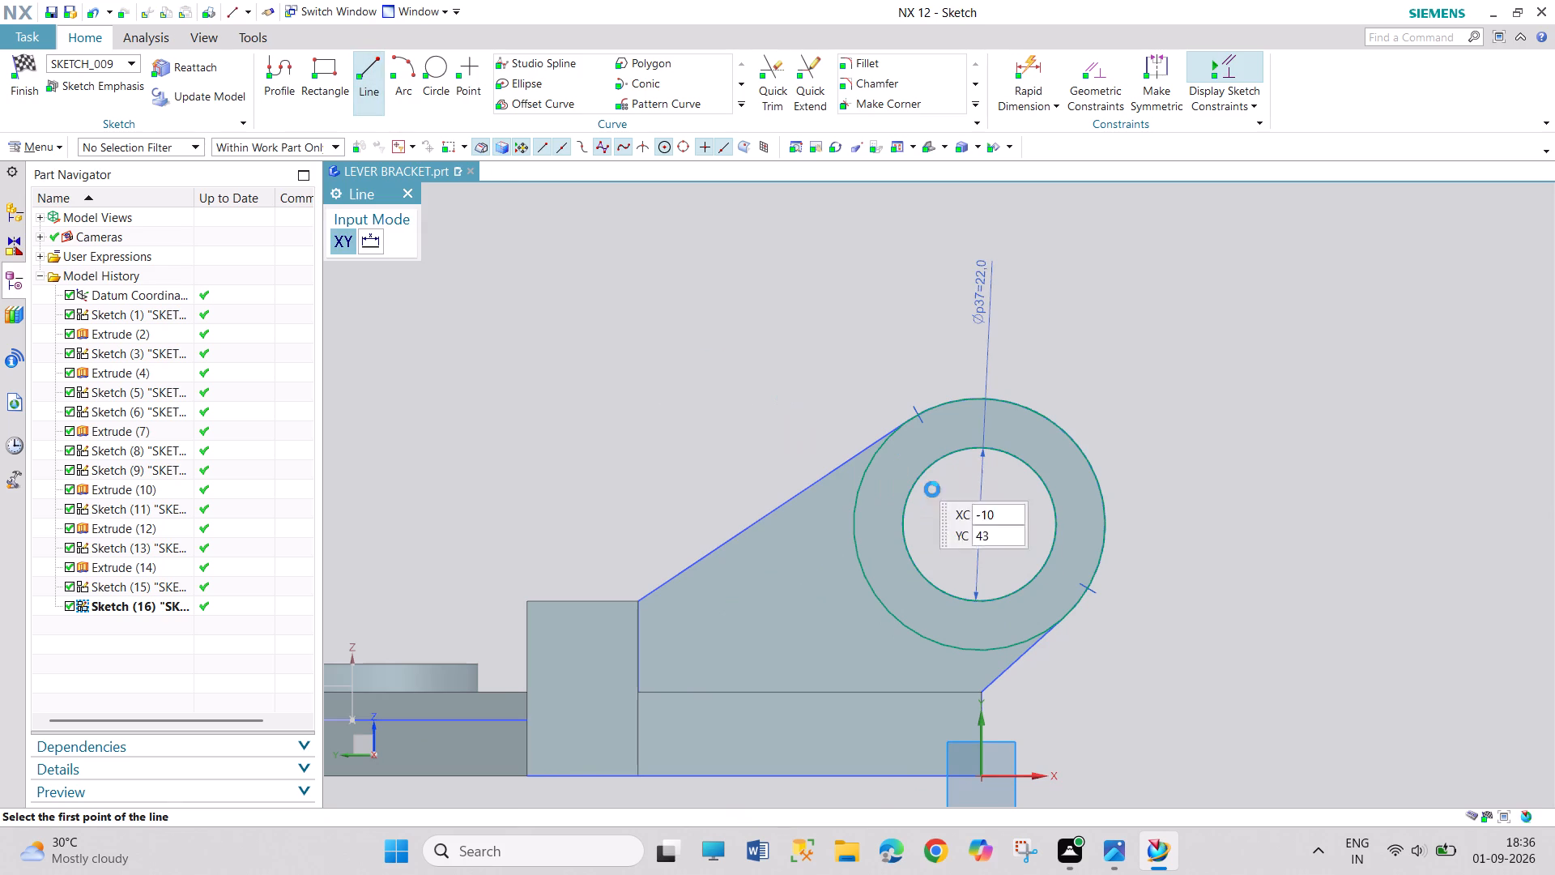
{"action": "left_click", "coordinate": [1082, 600]}
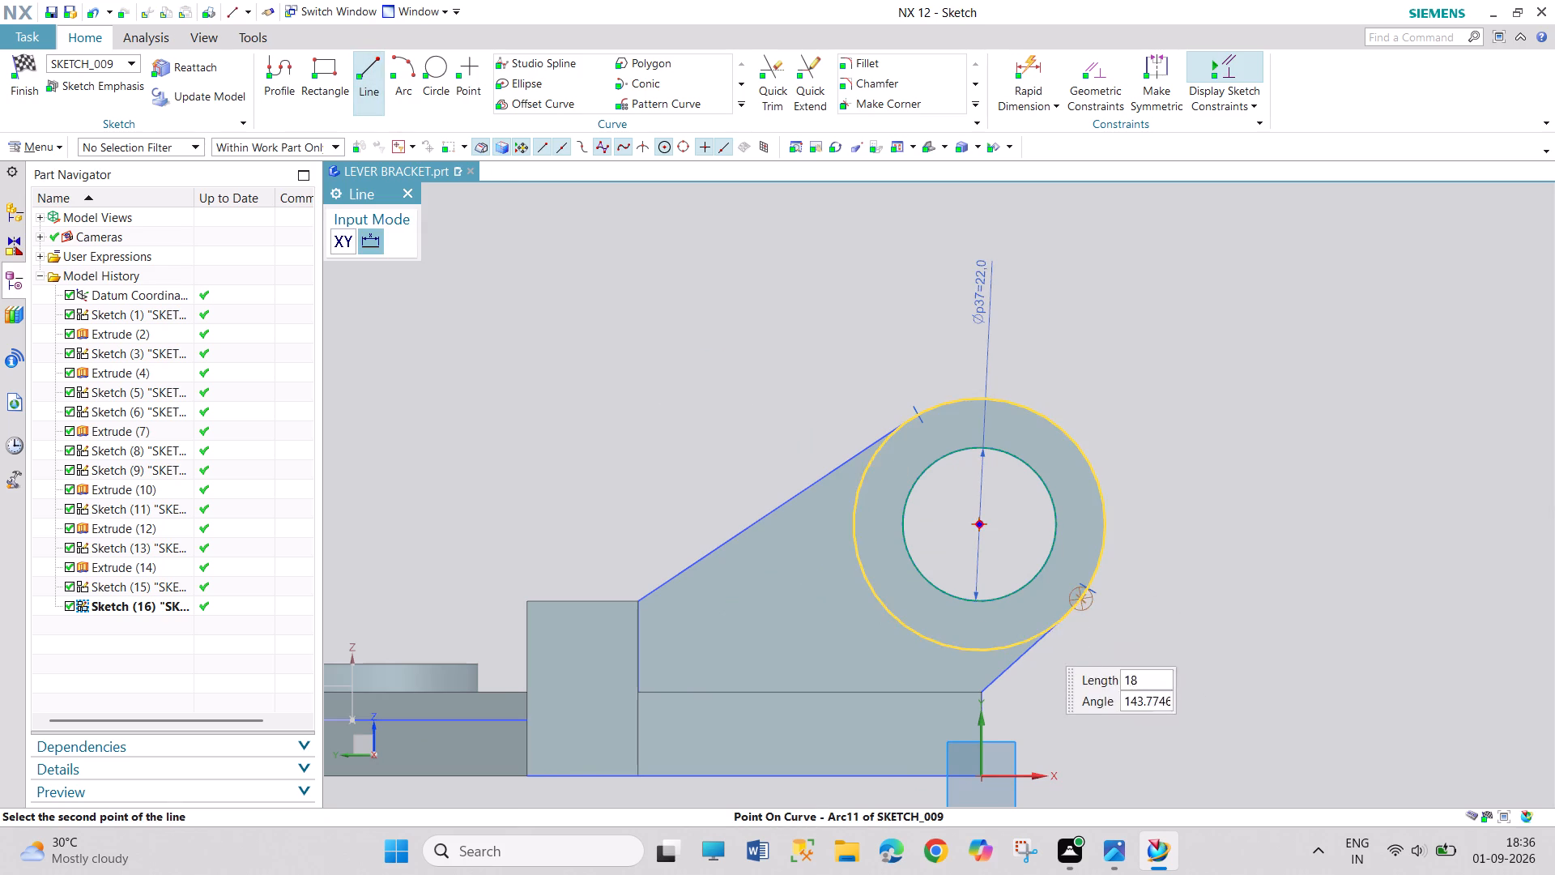
{"action": "left_click", "coordinate": [981, 689]}
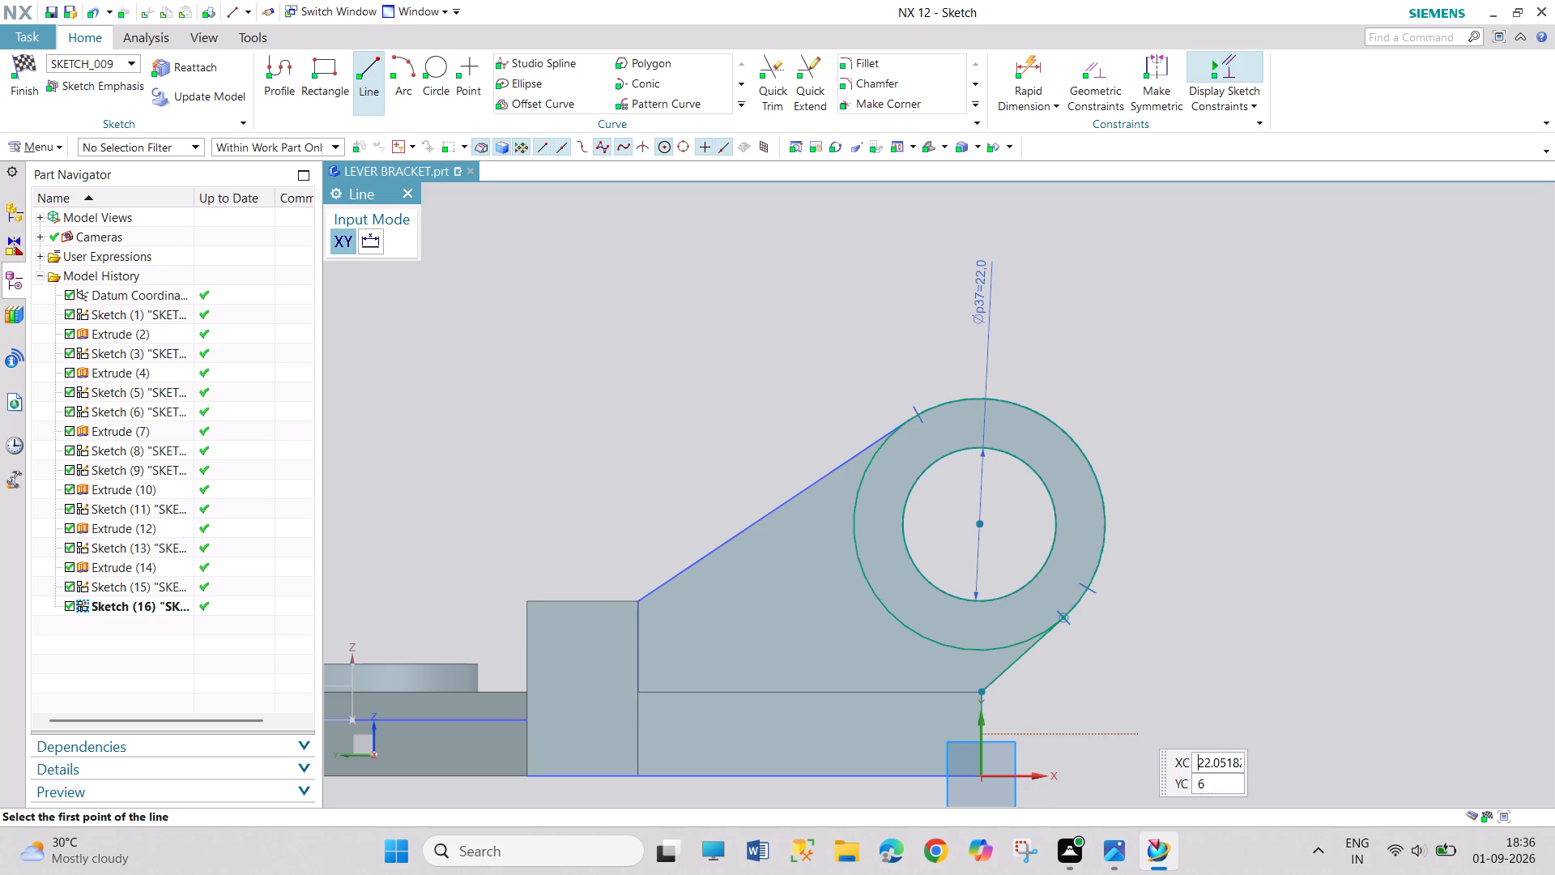
{"action": "left_click", "coordinate": [982, 690]}
{"action": "left_click", "coordinate": [1071, 701]}
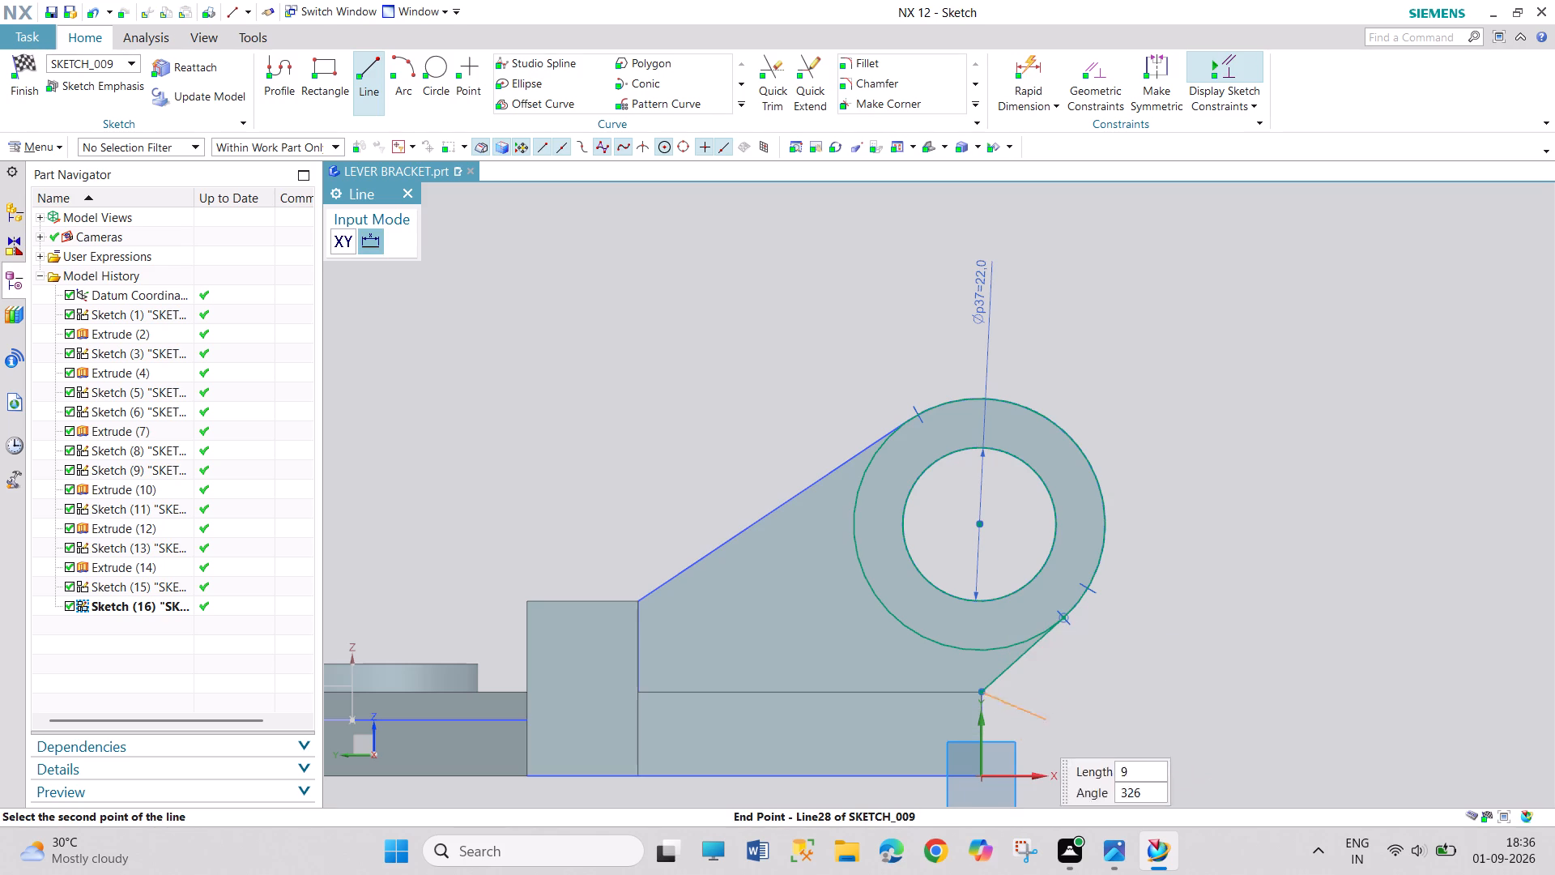
{"action": "left_click", "coordinate": [982, 775]}
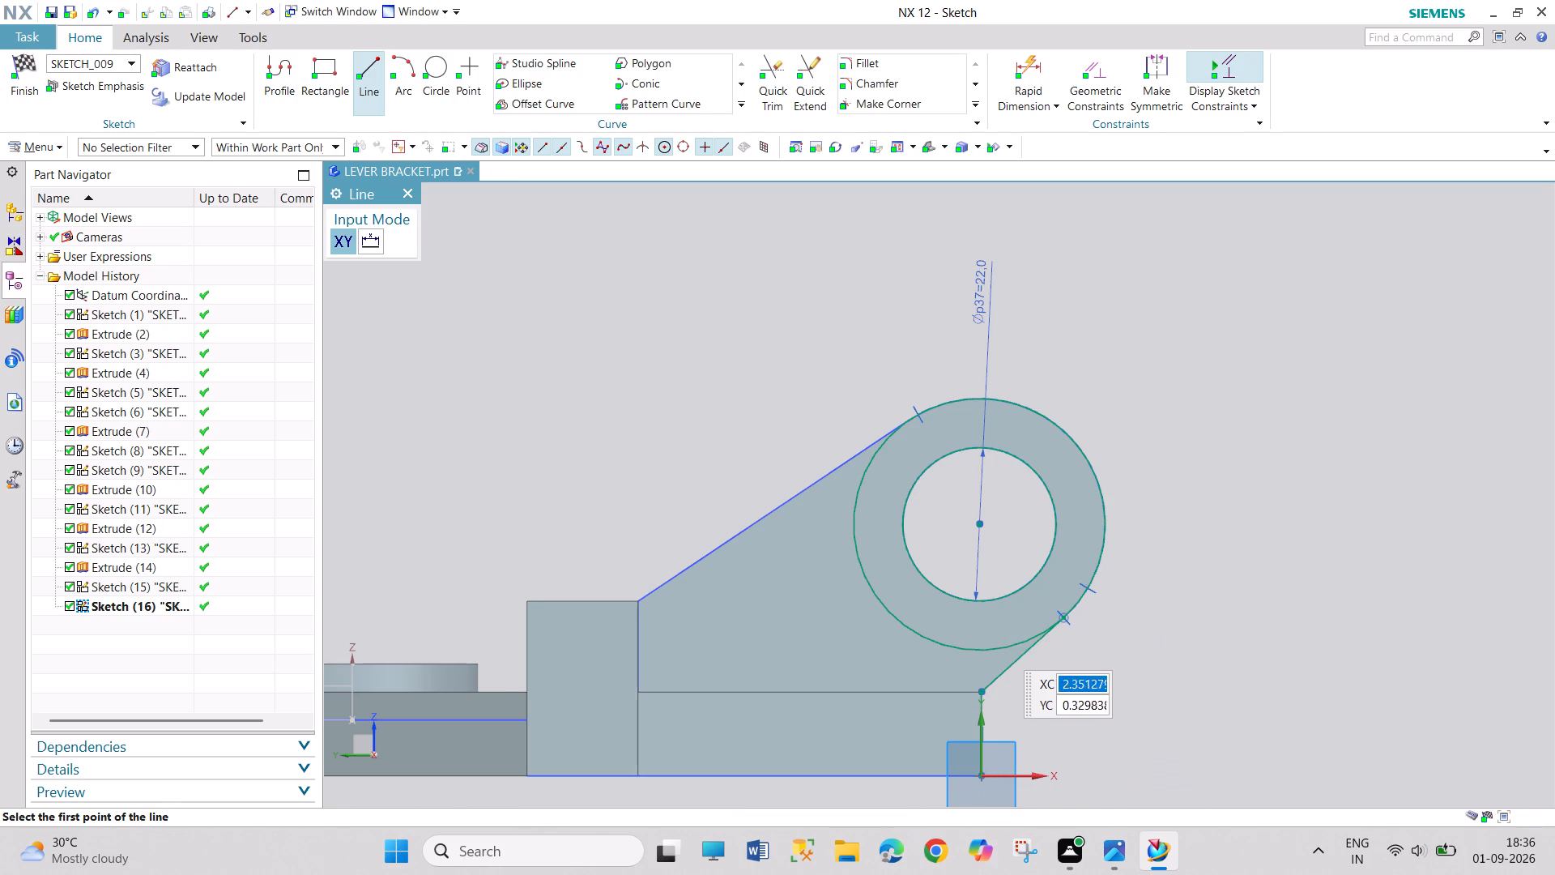
Complete the outline with a bottom line about 49 mm long, a 25 mm vertical at the block, and a slanted line to the 36 mm circle.
{"action": "left_click", "coordinate": [982, 776]}
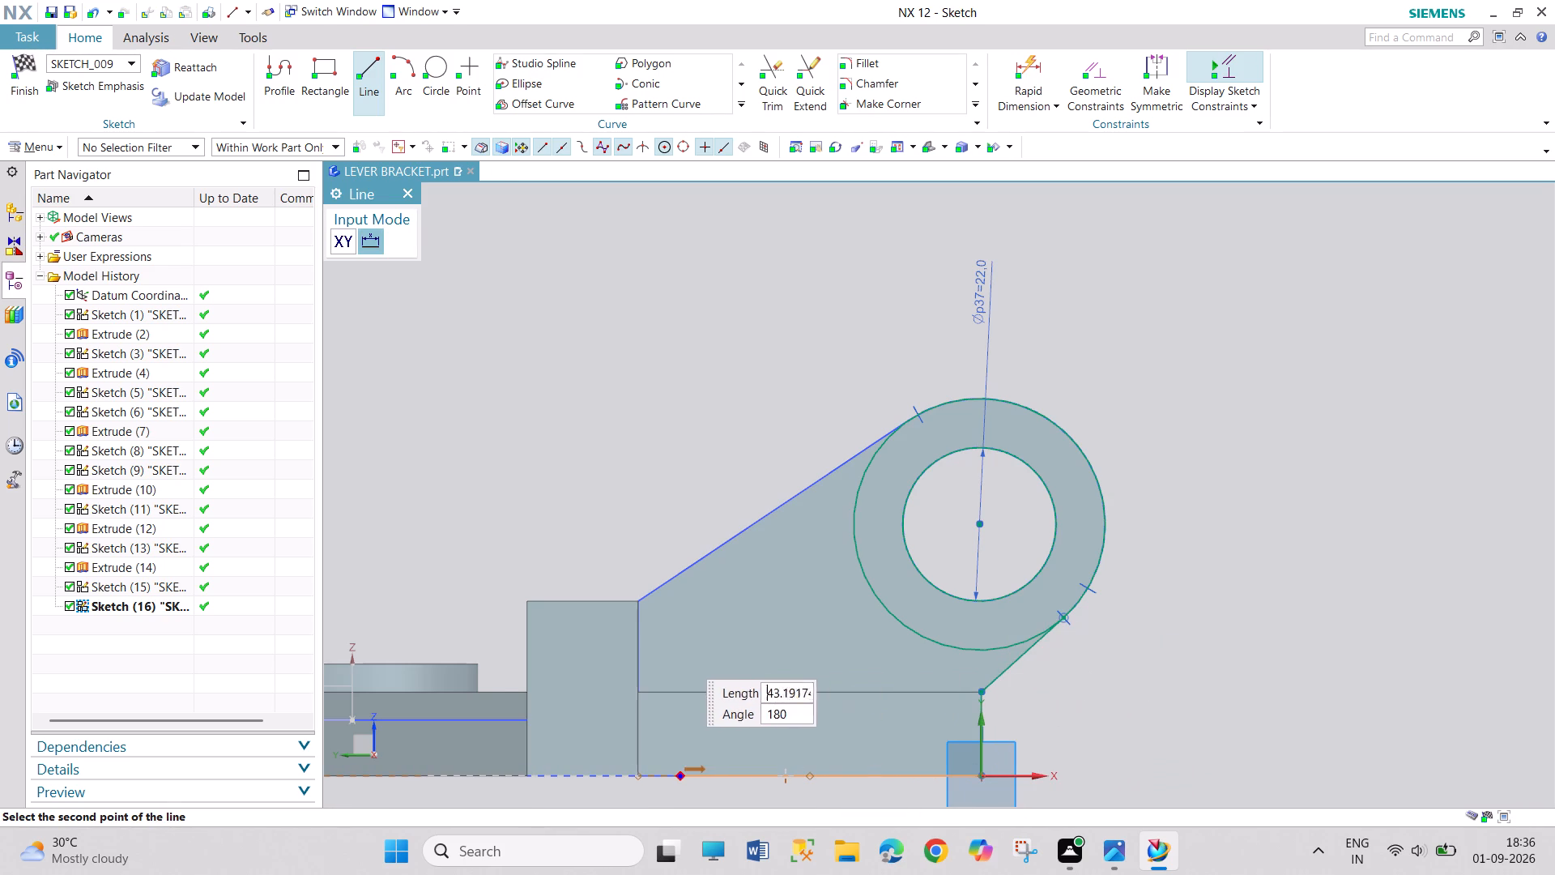
{"action": "left_click", "coordinate": [639, 777]}
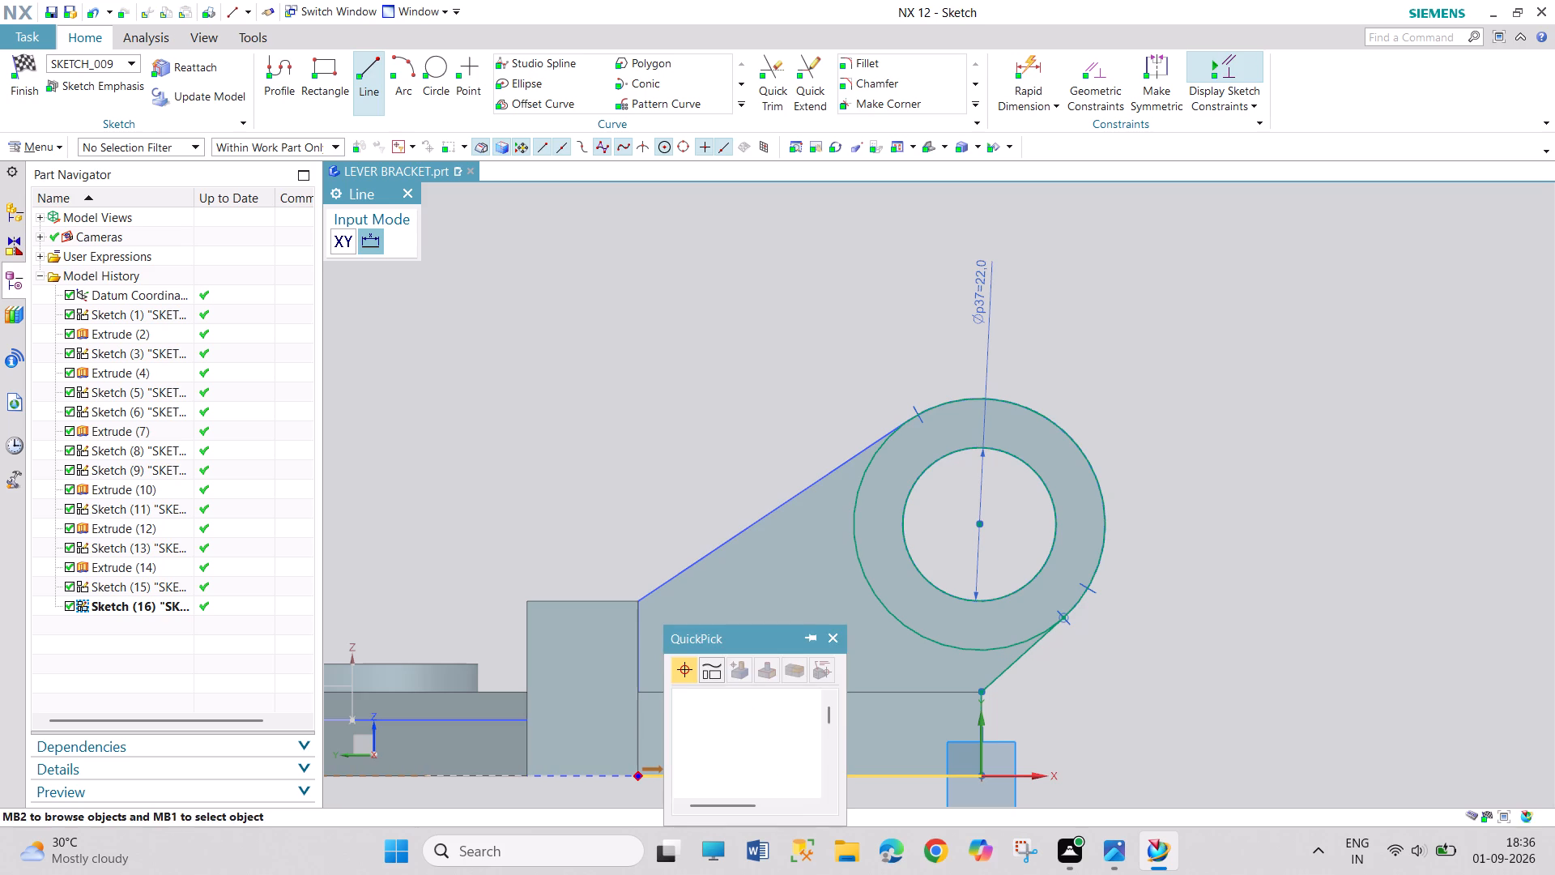
{"action": "left_click", "coordinate": [722, 697]}
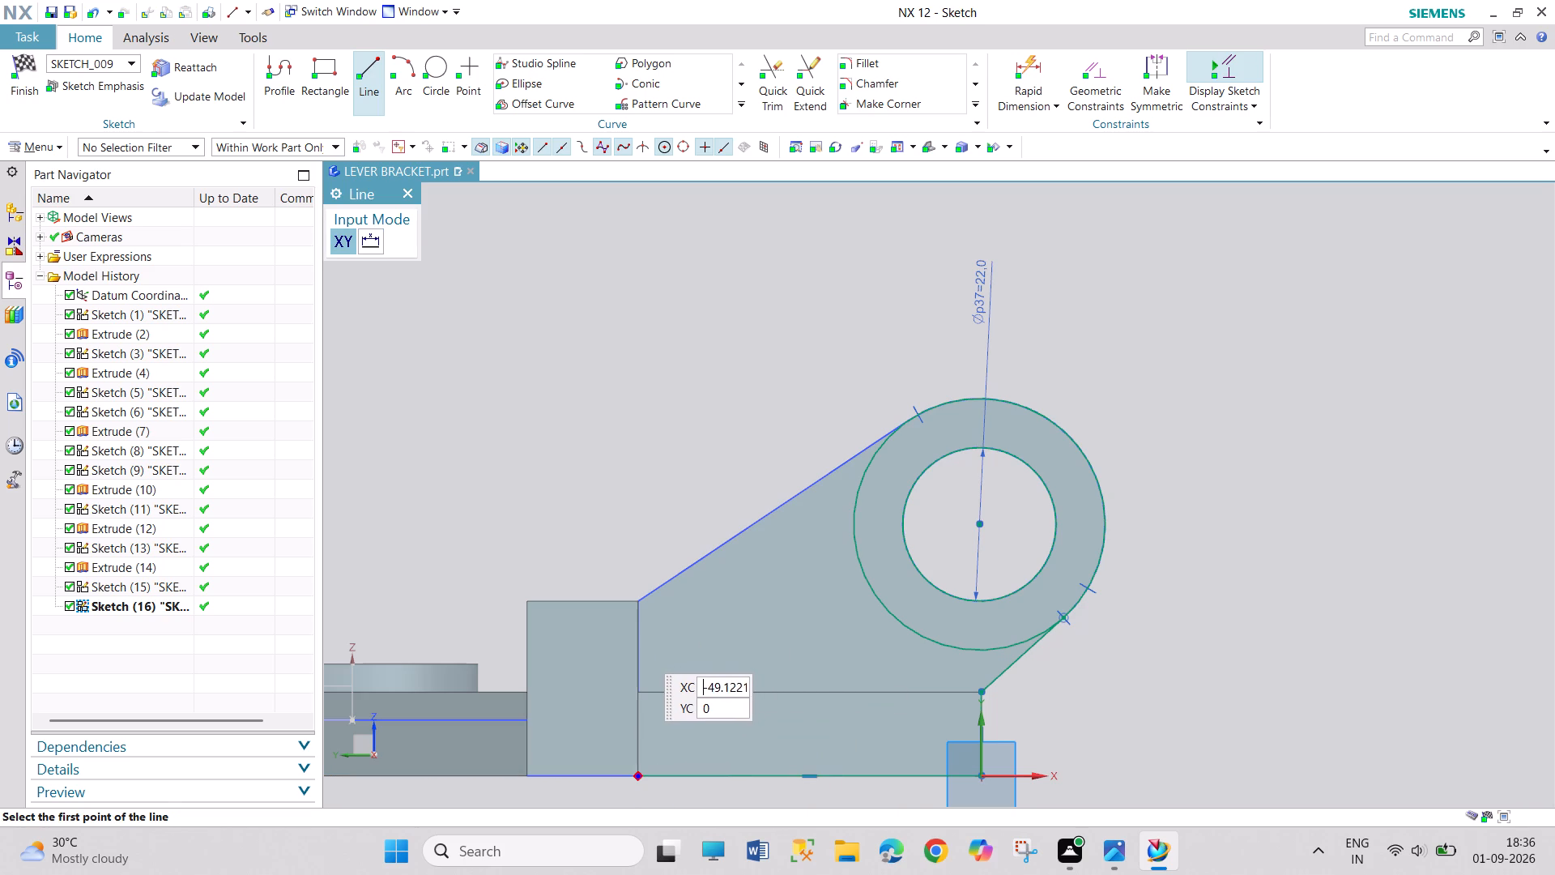
{"action": "left_click", "coordinate": [637, 777]}
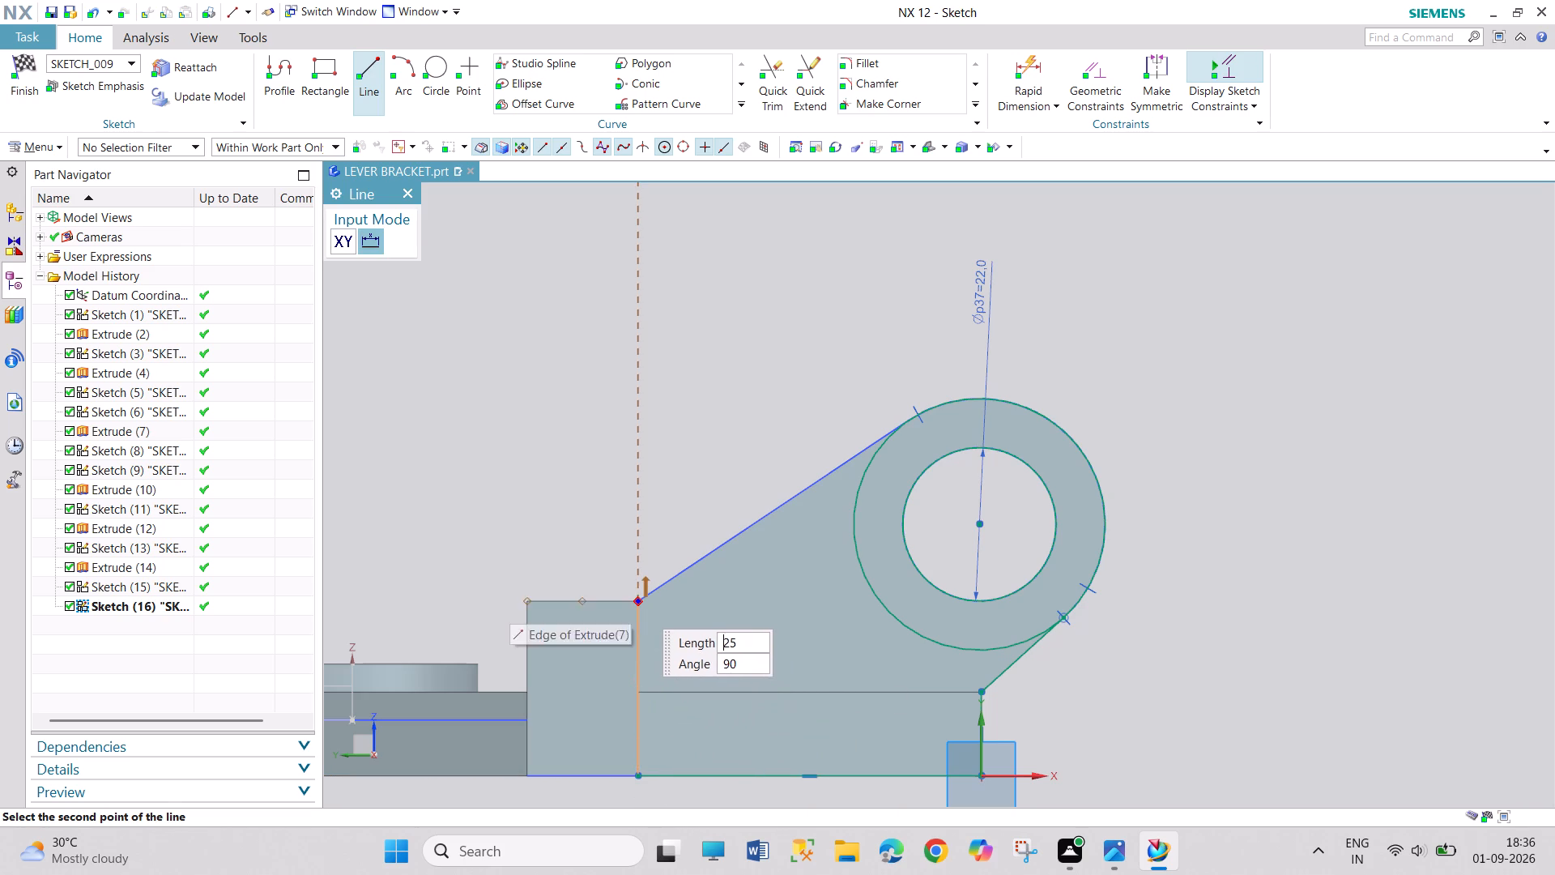
{"action": "left_click", "coordinate": [636, 600]}
{"action": "left_click", "coordinate": [637, 598]}
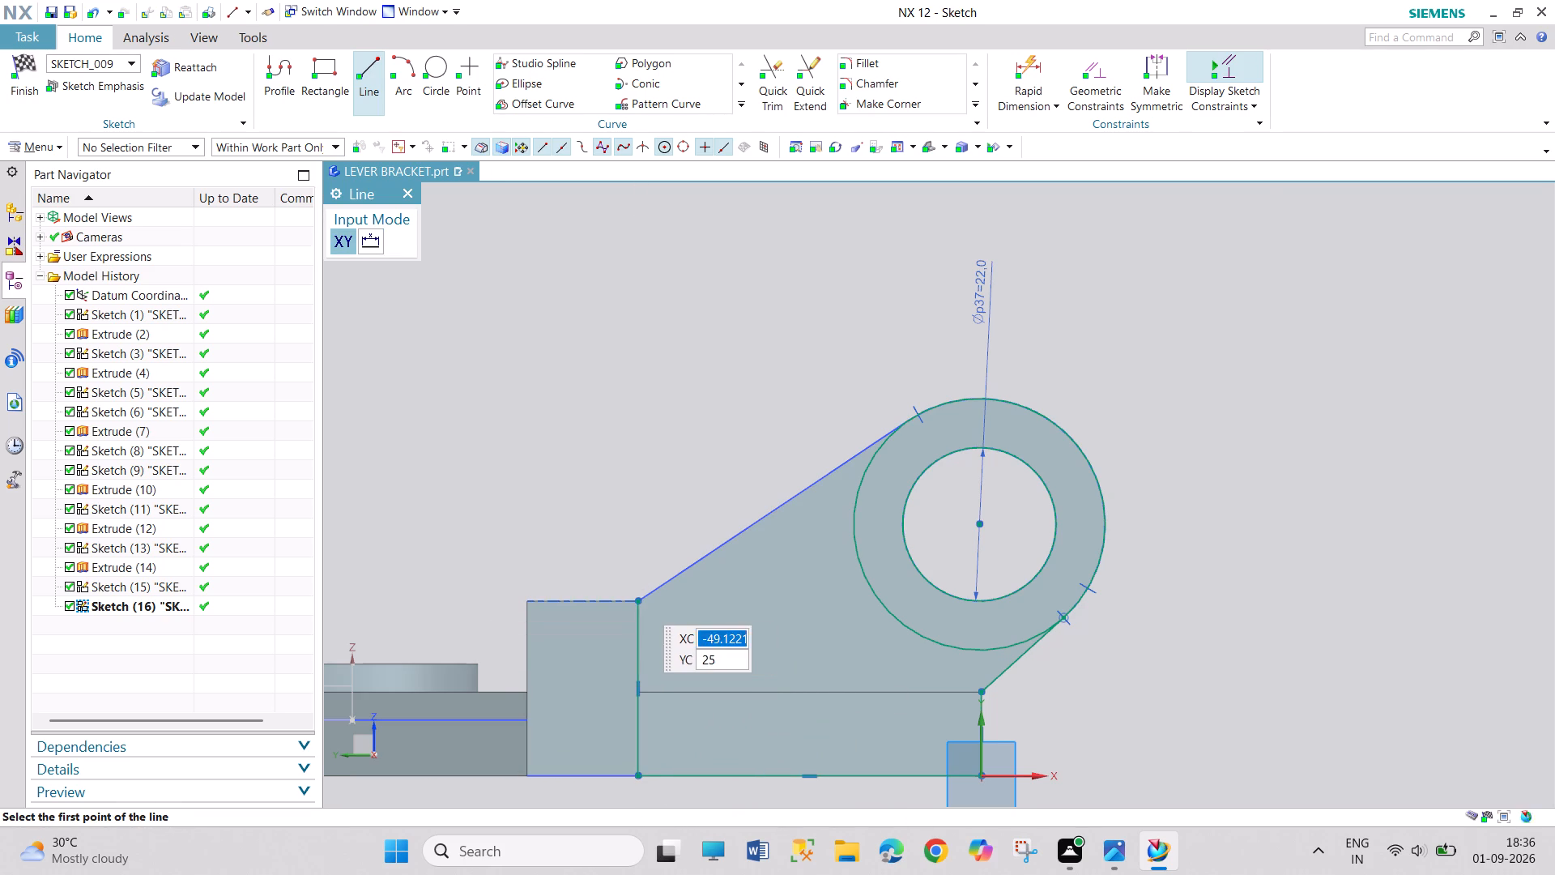
{"action": "left_click", "coordinate": [916, 412]}
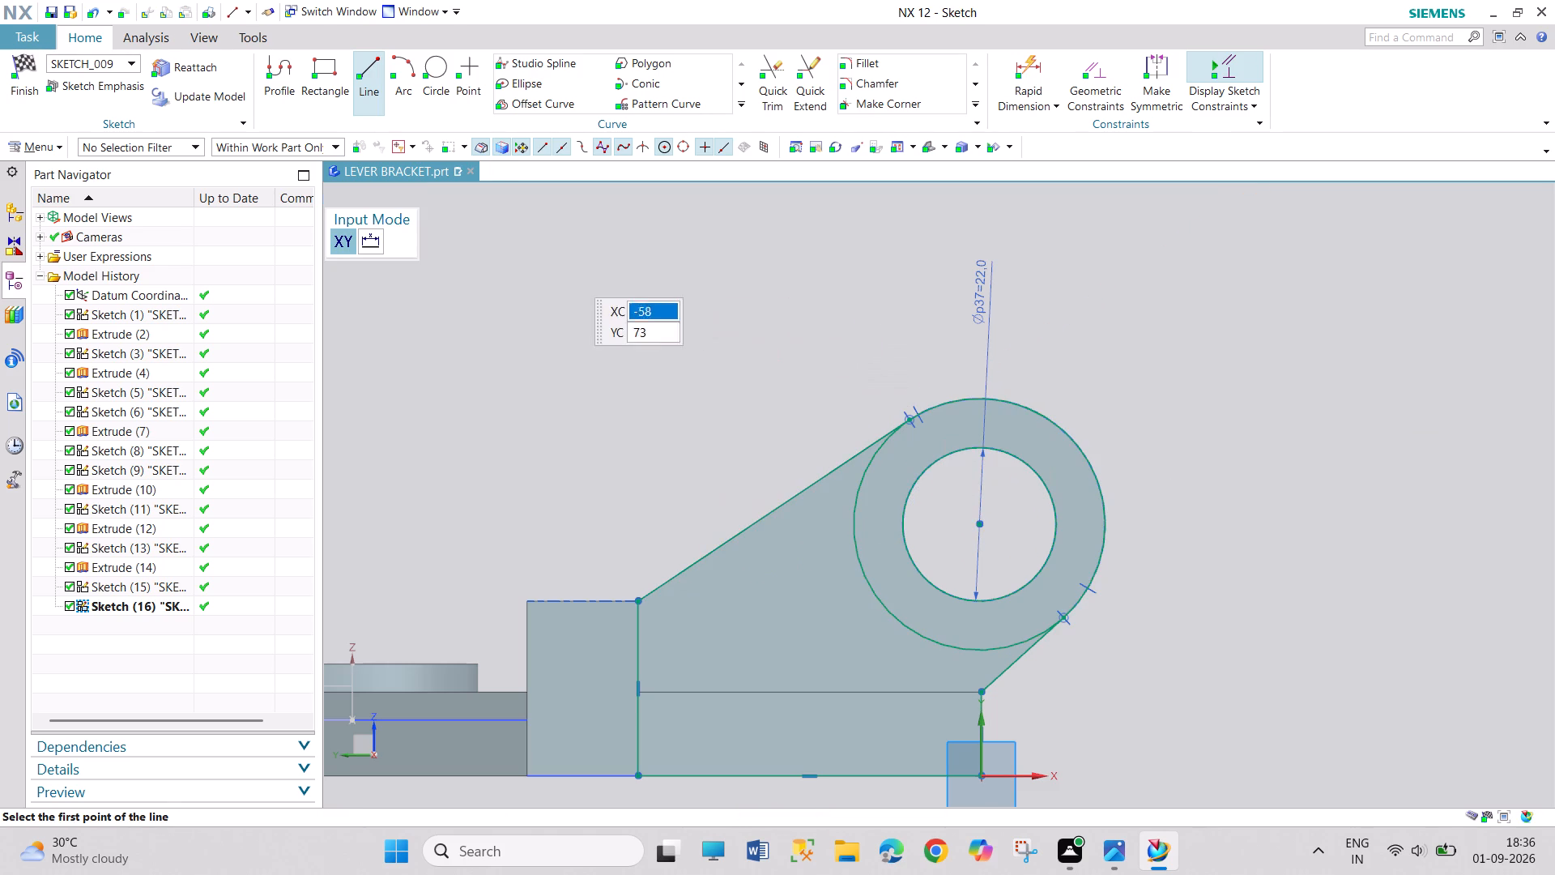
{"action": "left_click", "coordinate": [408, 193]}
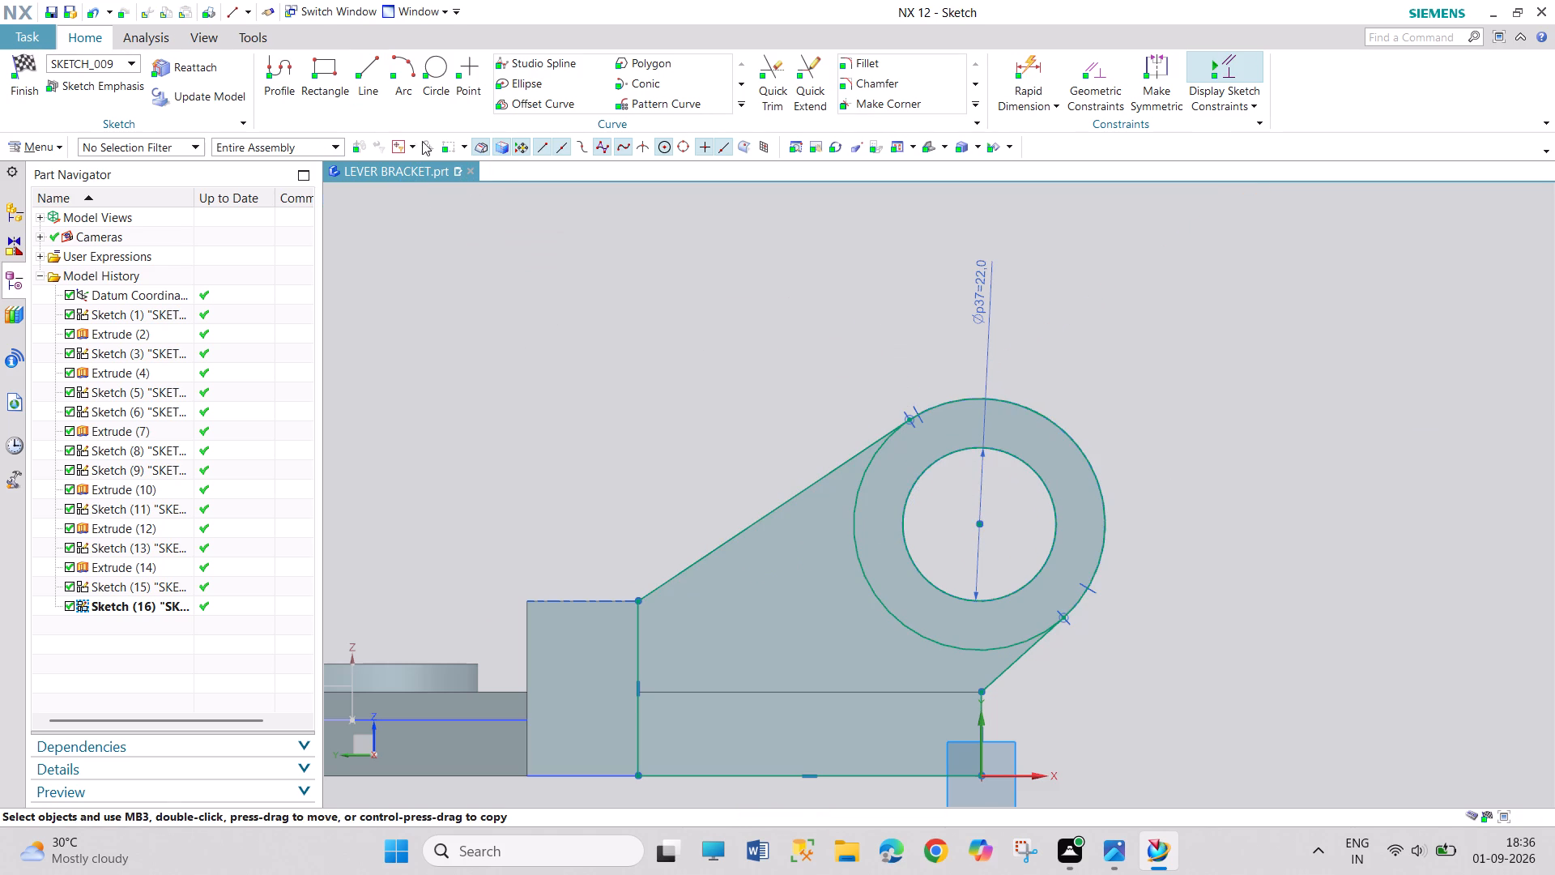
Trim away the 36 mm circle's arc inside the lug outline and finish the sketch.
{"action": "left_click", "coordinate": [785, 66]}
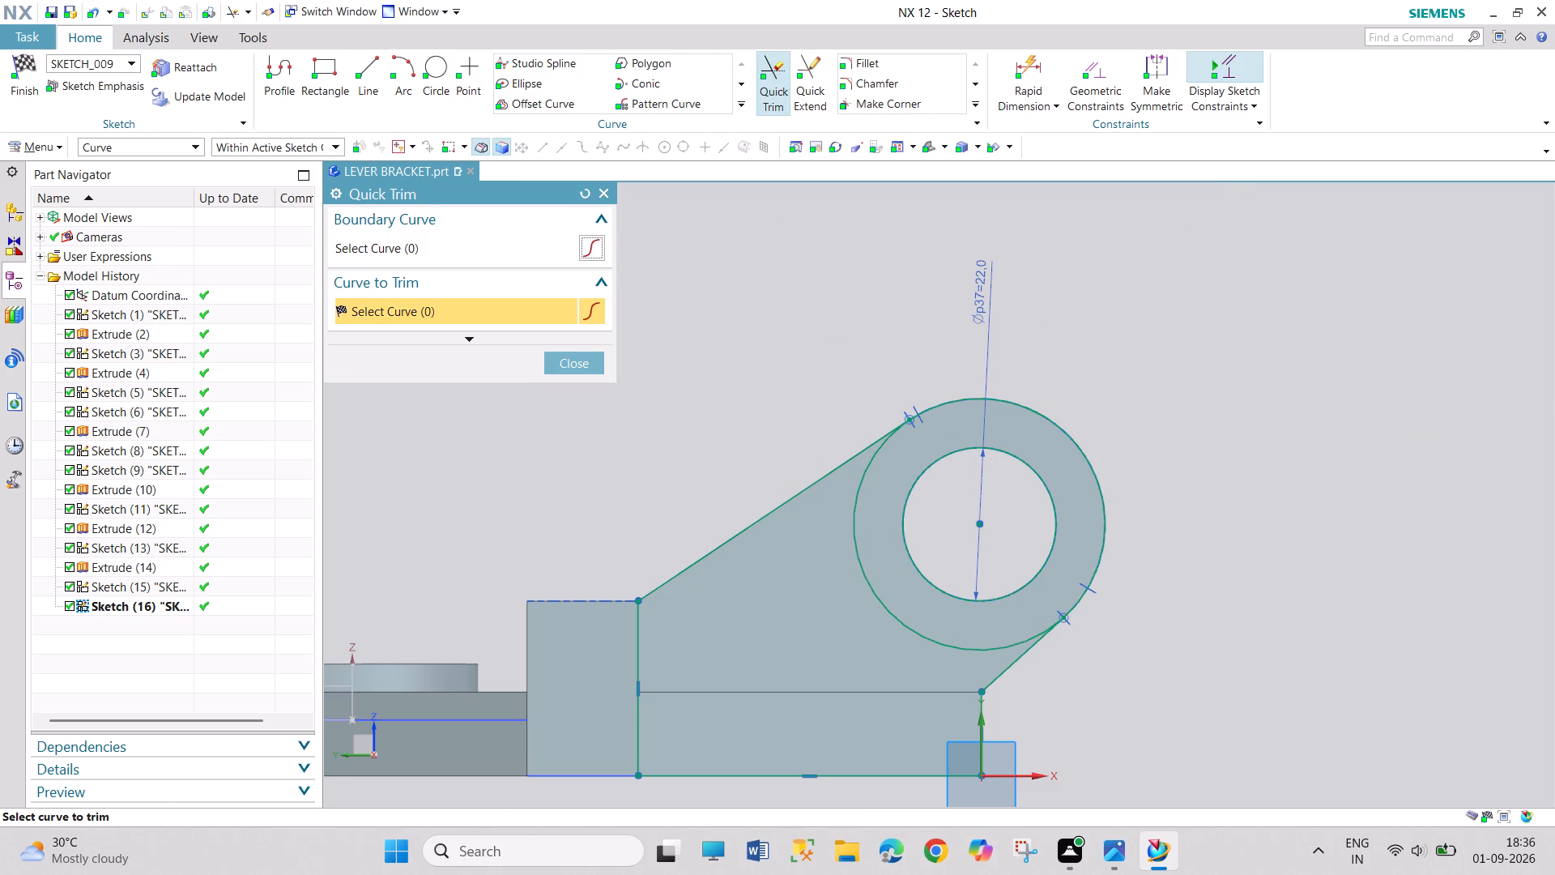
{"action": "left_click", "coordinate": [888, 607]}
{"action": "left_click", "coordinate": [581, 365]}
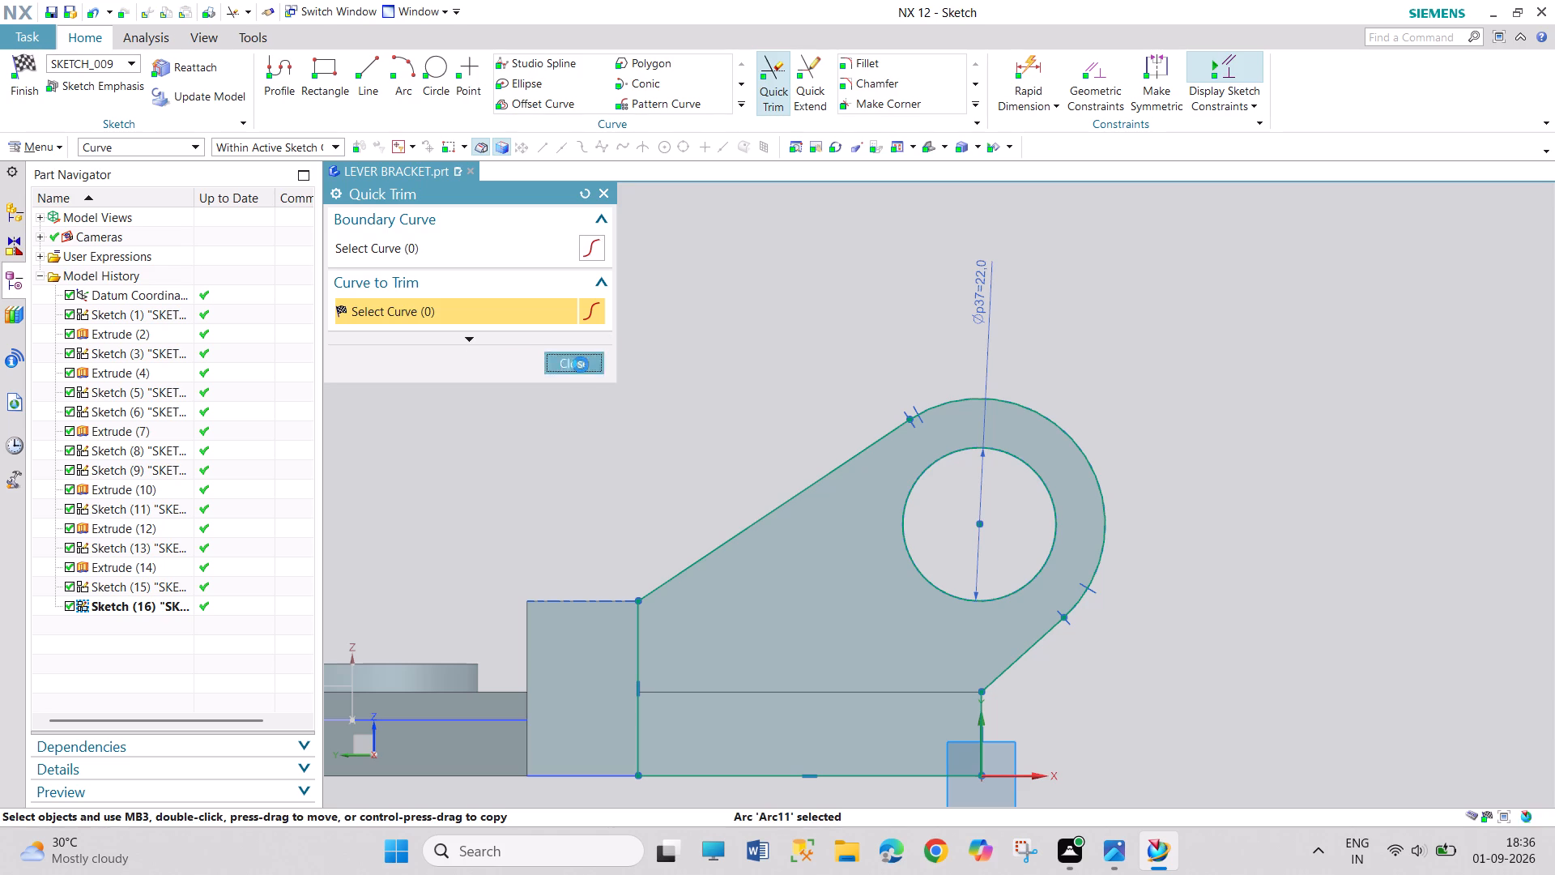
{"action": "left_click", "coordinate": [24, 91]}
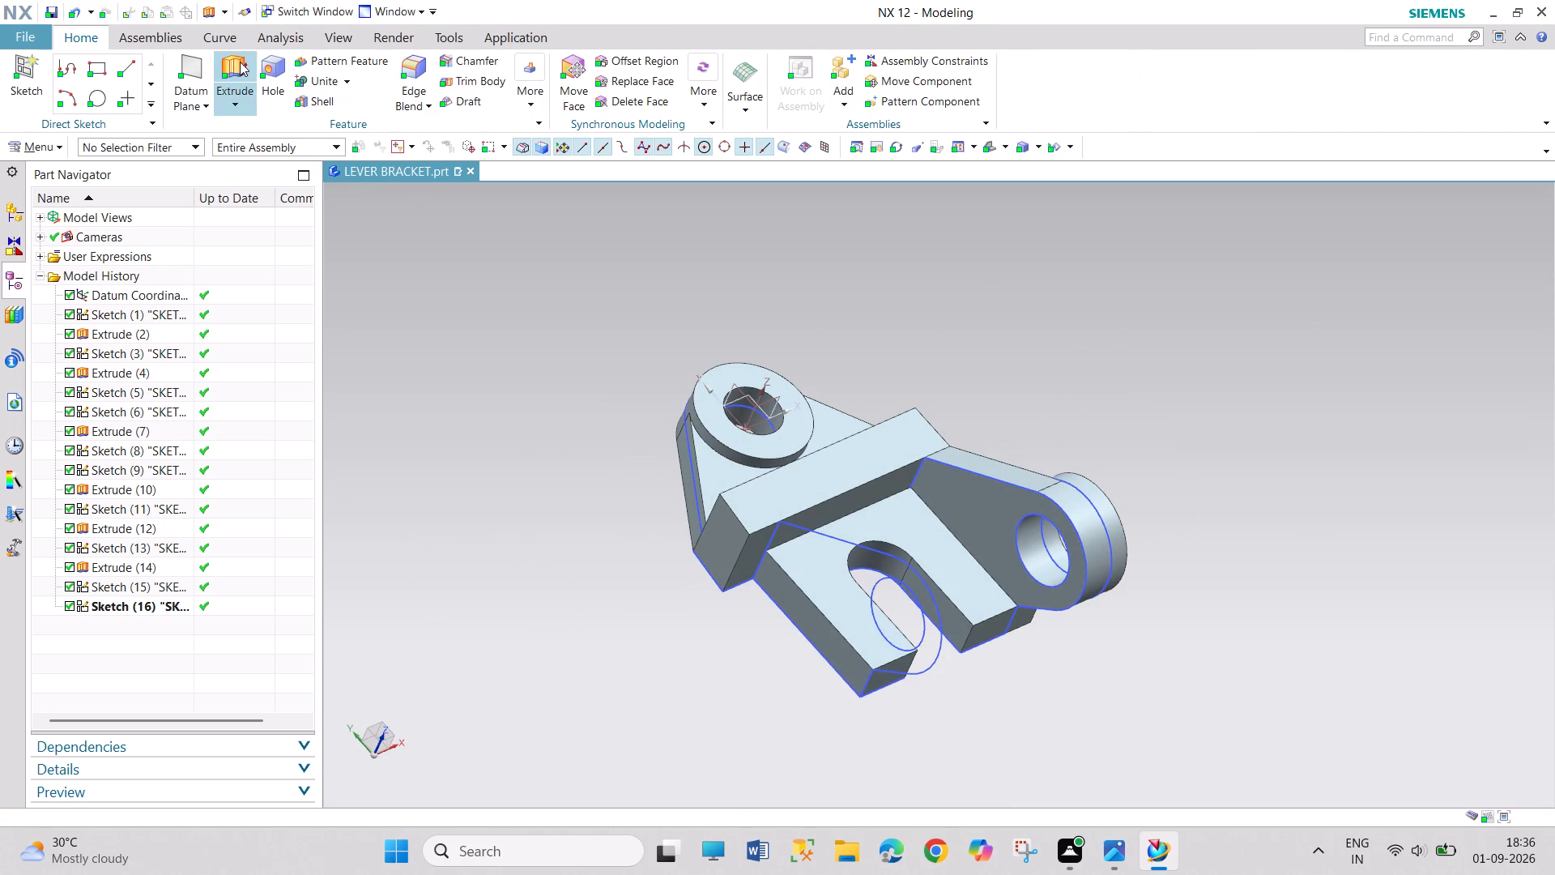
Extrude the second lug's sketch outward from 0 to 16 mm.
{"action": "left_click", "coordinate": [240, 62]}
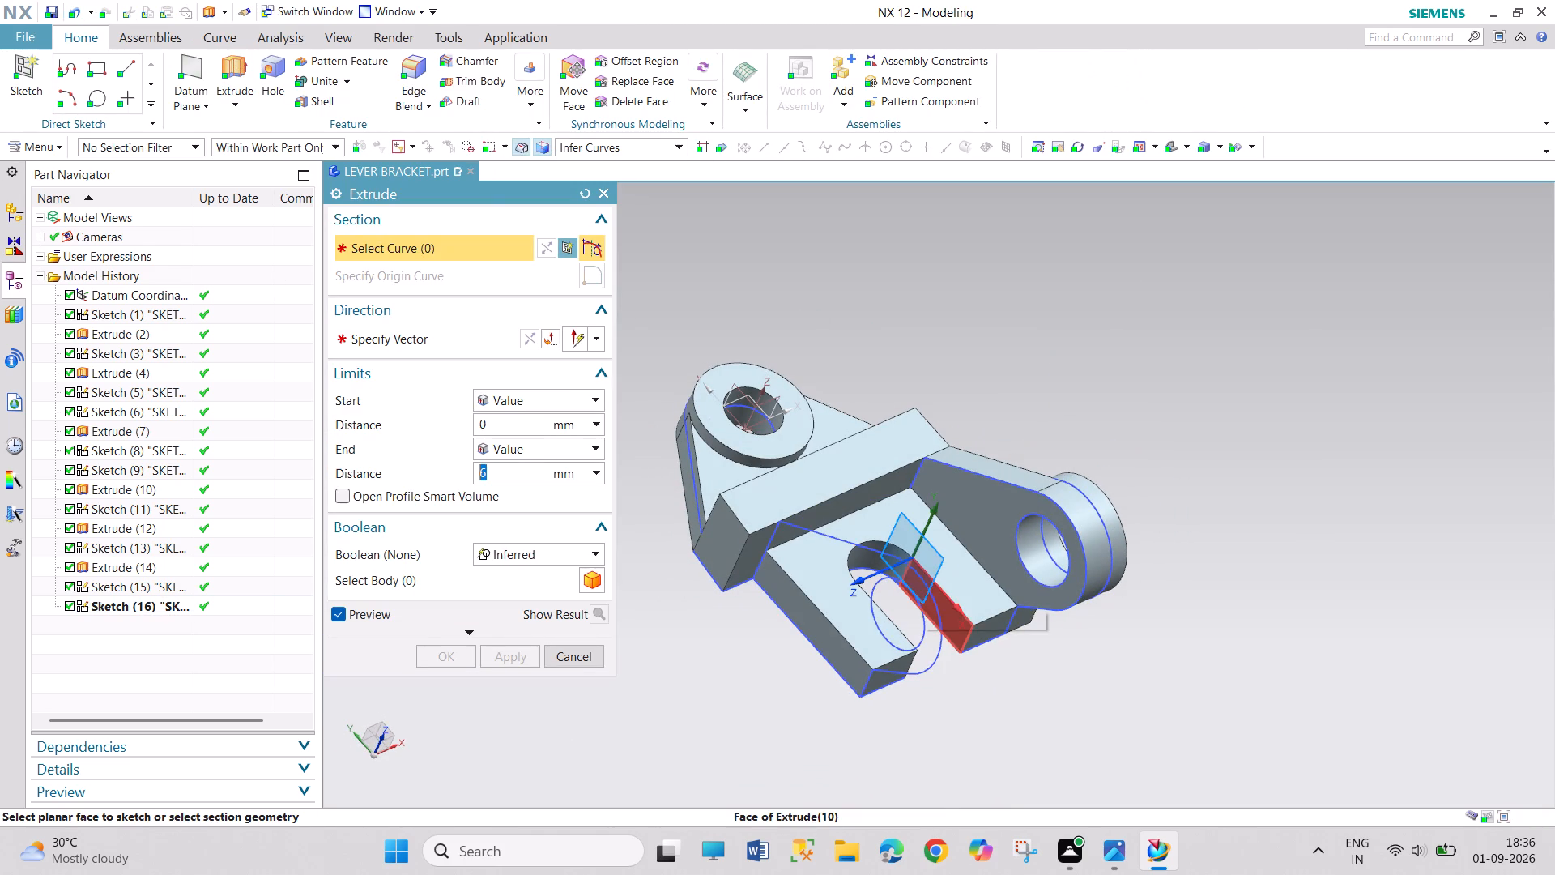
{"action": "left_click", "coordinate": [936, 664]}
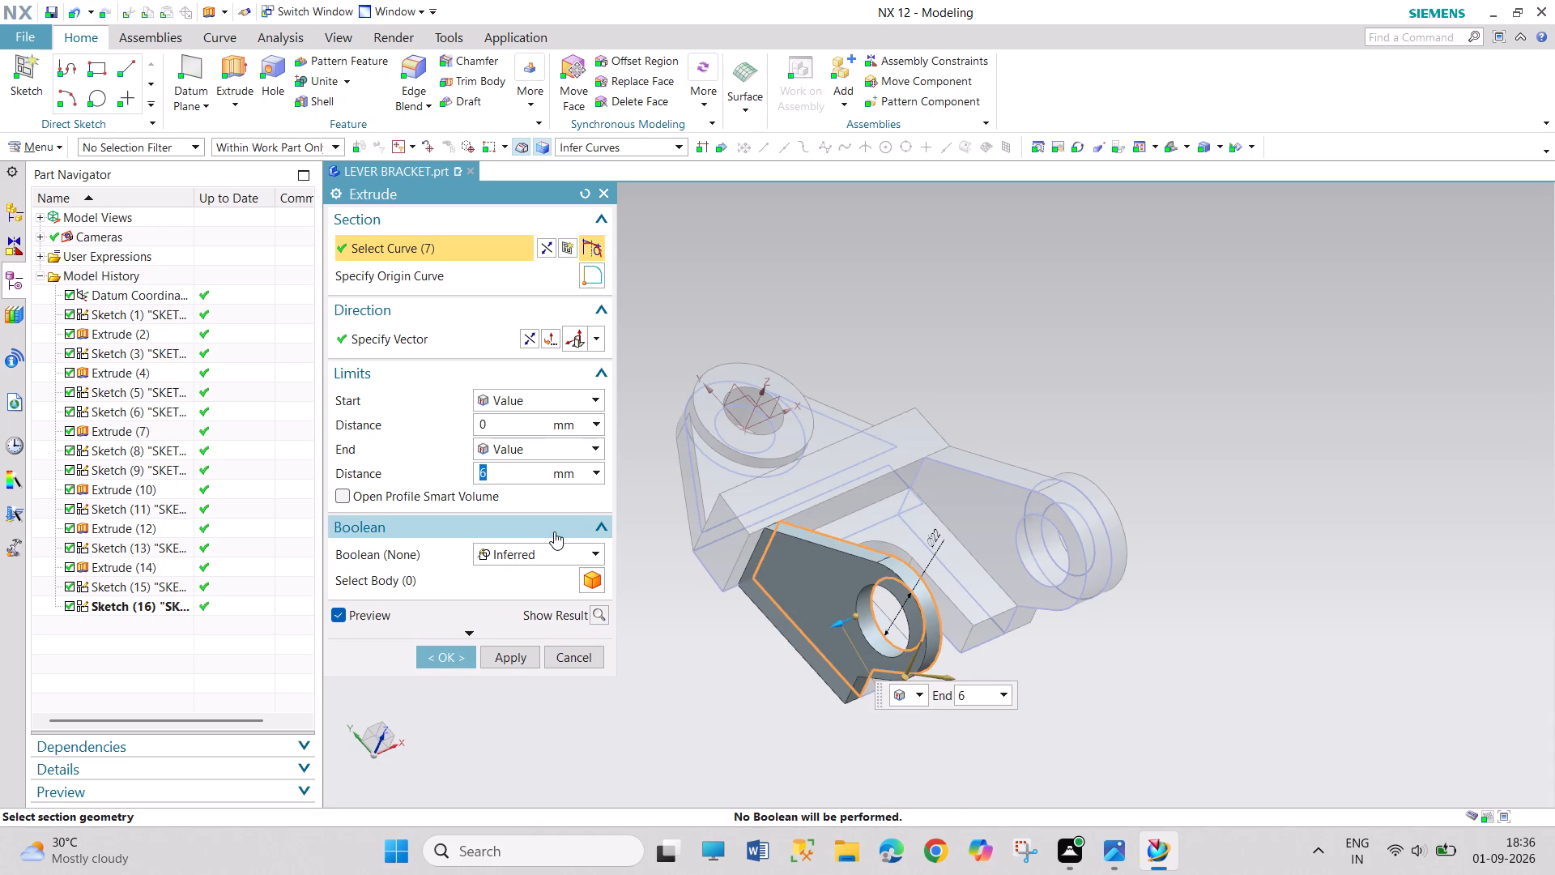
{"action": "type", "text": "12"}
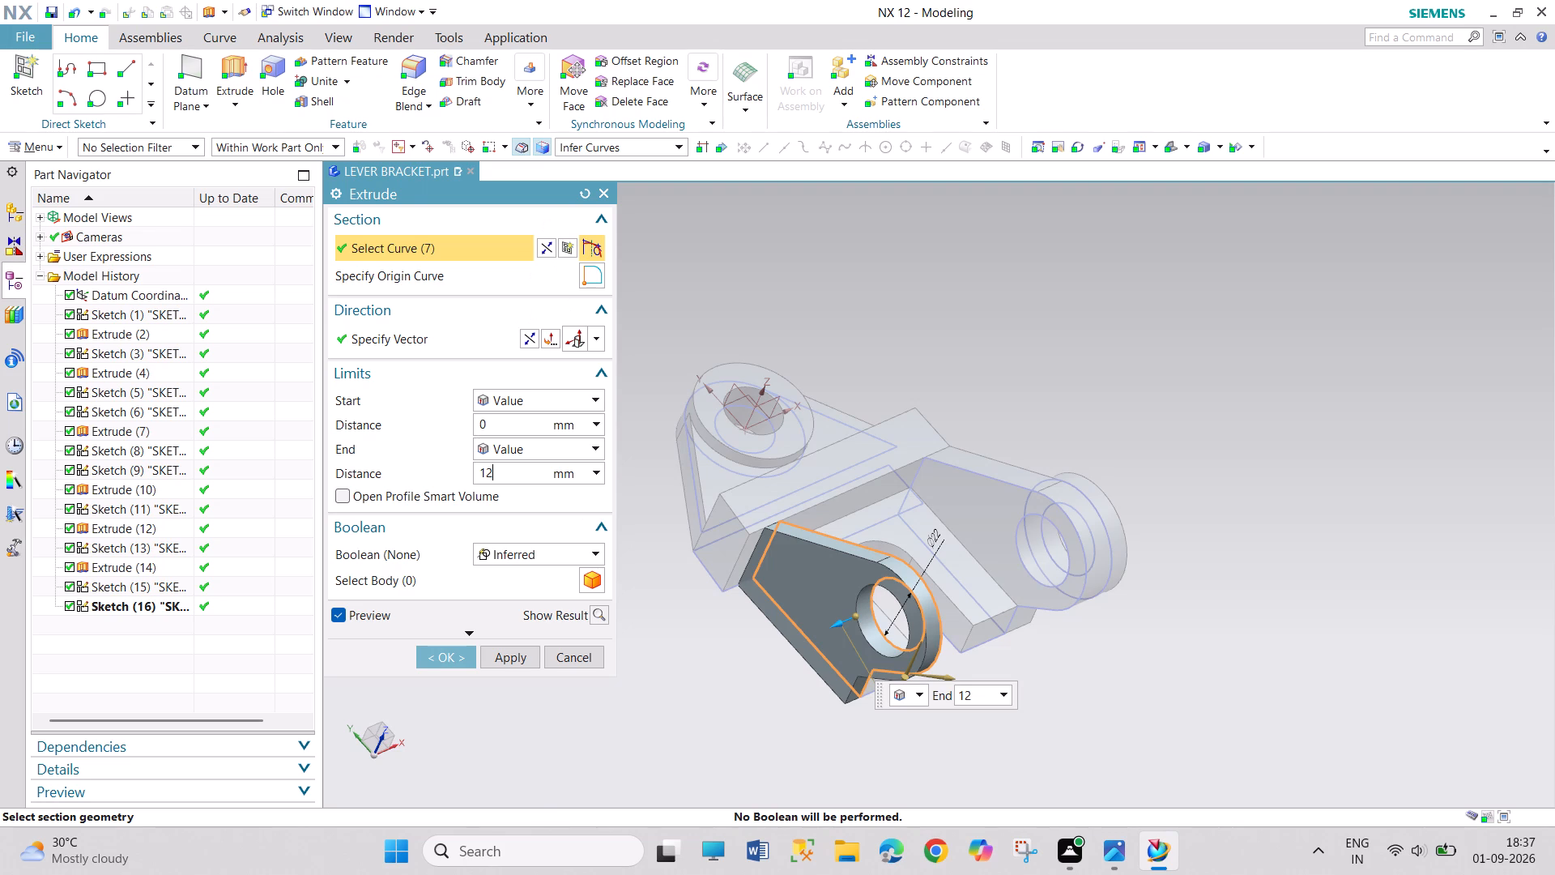
{"action": "key", "text": "BackSpace"}
{"action": "key", "text": "6"}
{"action": "key", "text": "Return"}
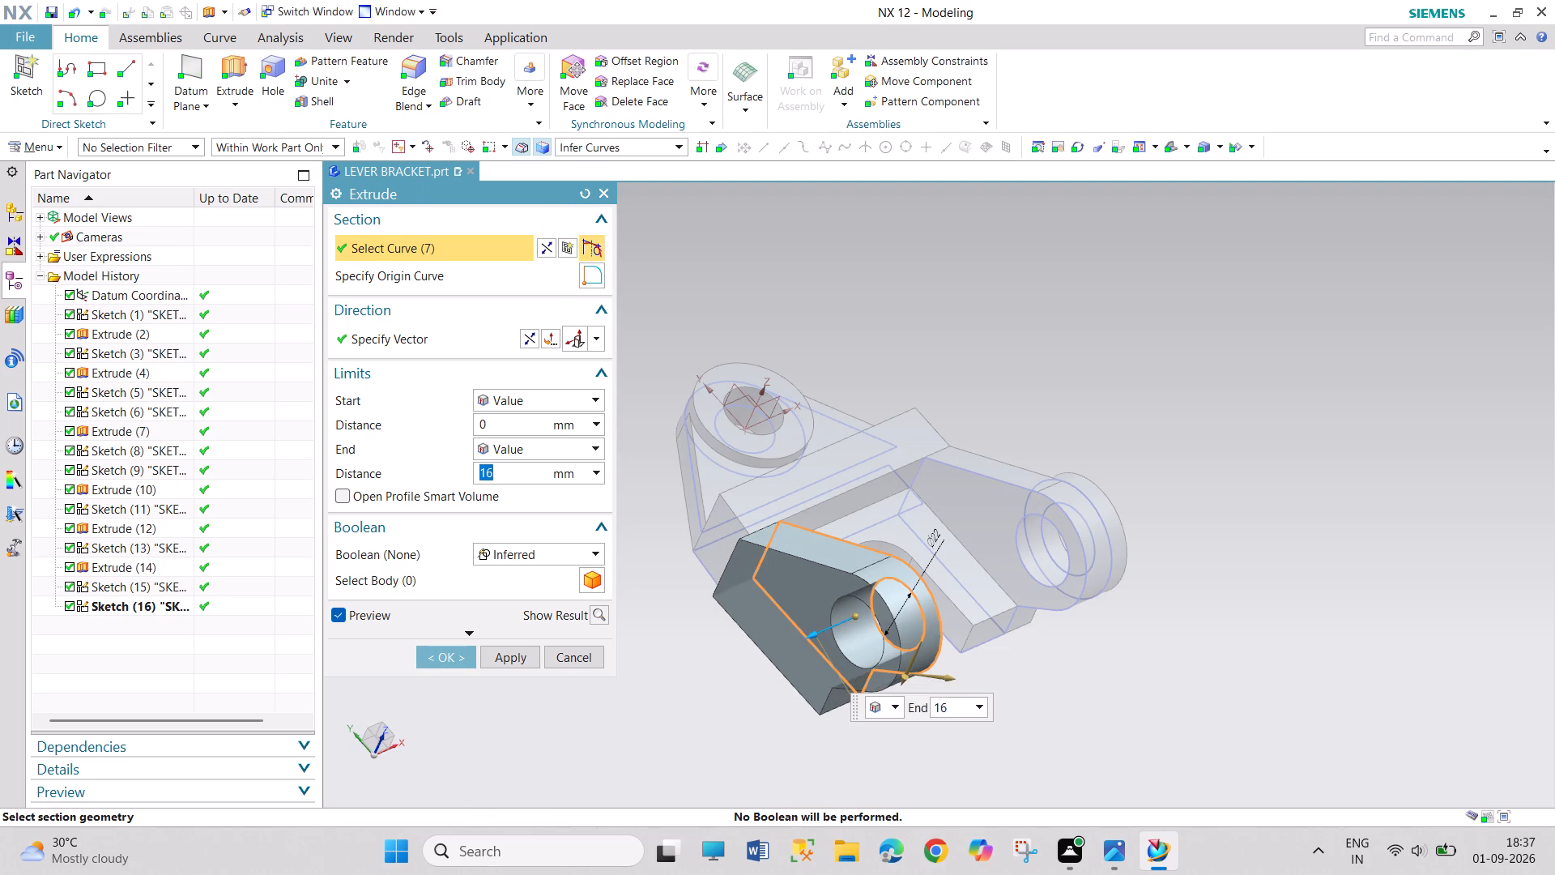
{"action": "left_click", "coordinate": [438, 664]}
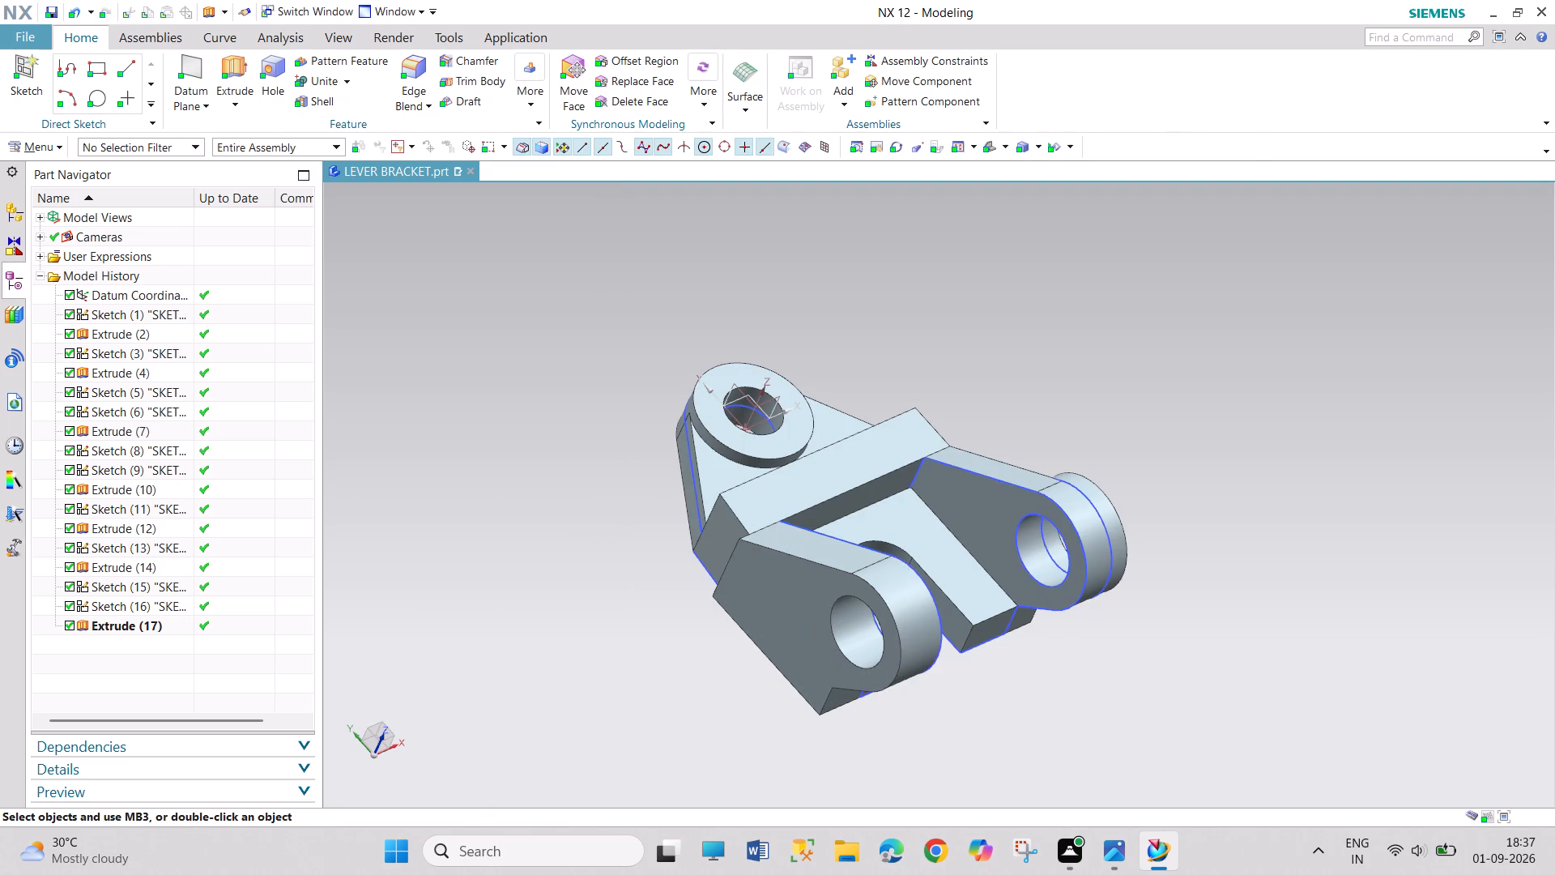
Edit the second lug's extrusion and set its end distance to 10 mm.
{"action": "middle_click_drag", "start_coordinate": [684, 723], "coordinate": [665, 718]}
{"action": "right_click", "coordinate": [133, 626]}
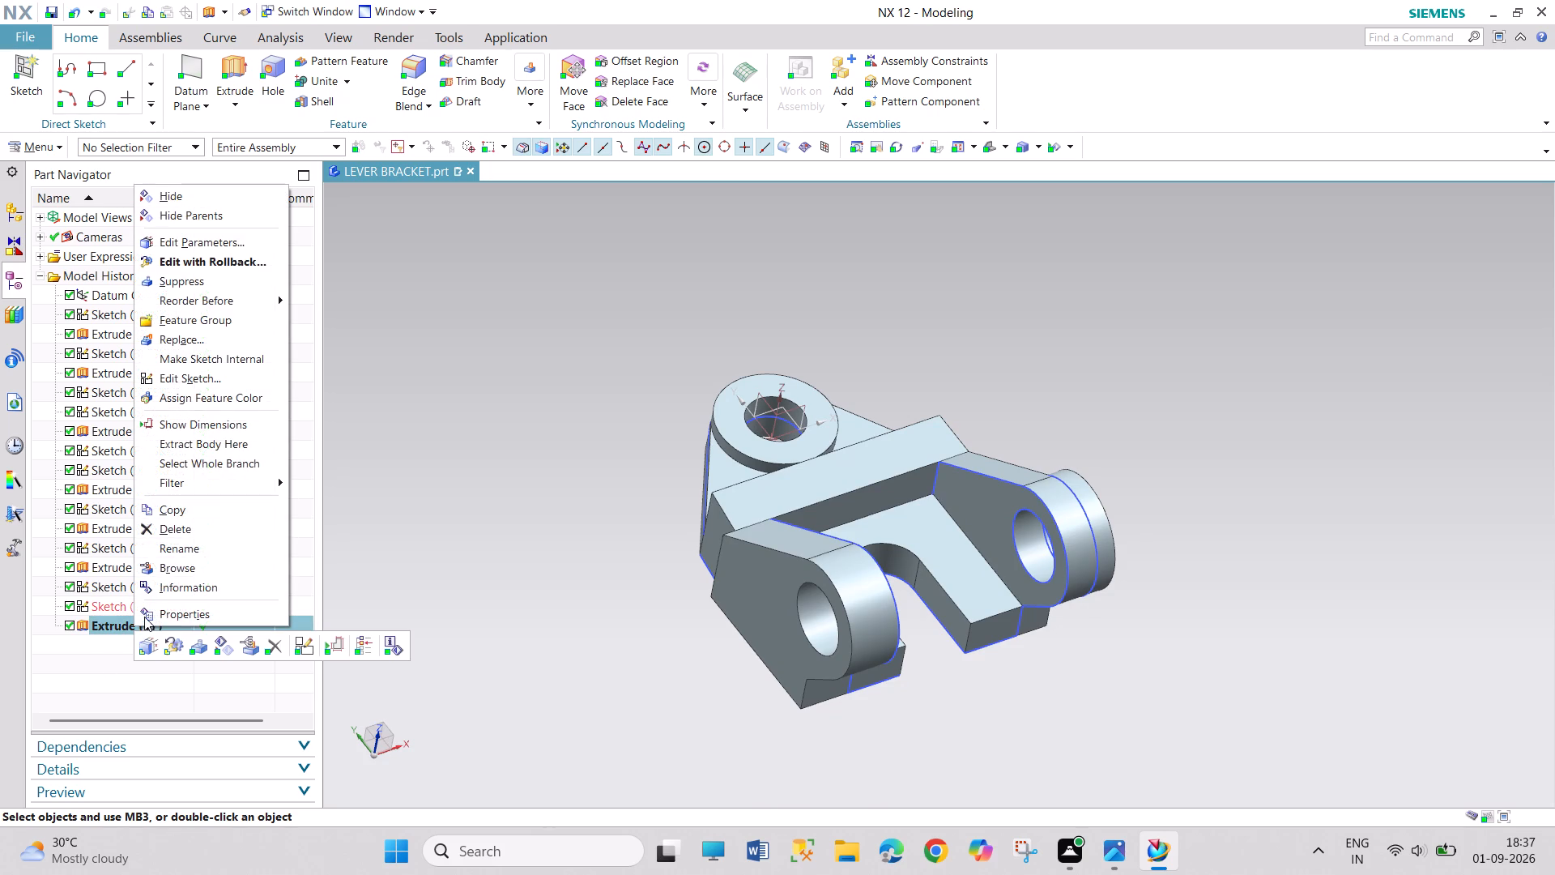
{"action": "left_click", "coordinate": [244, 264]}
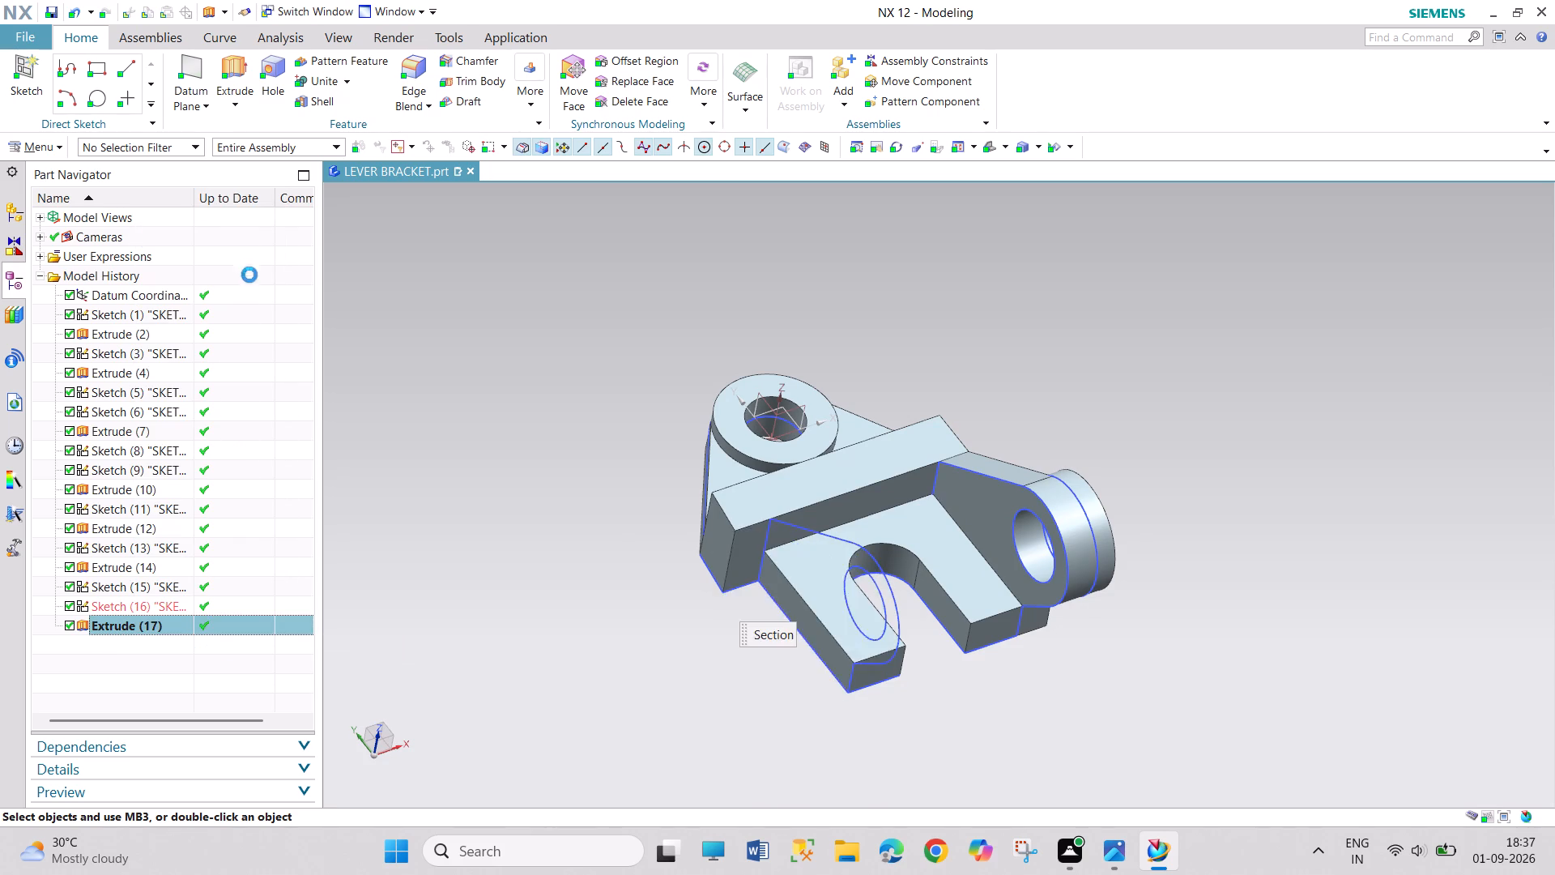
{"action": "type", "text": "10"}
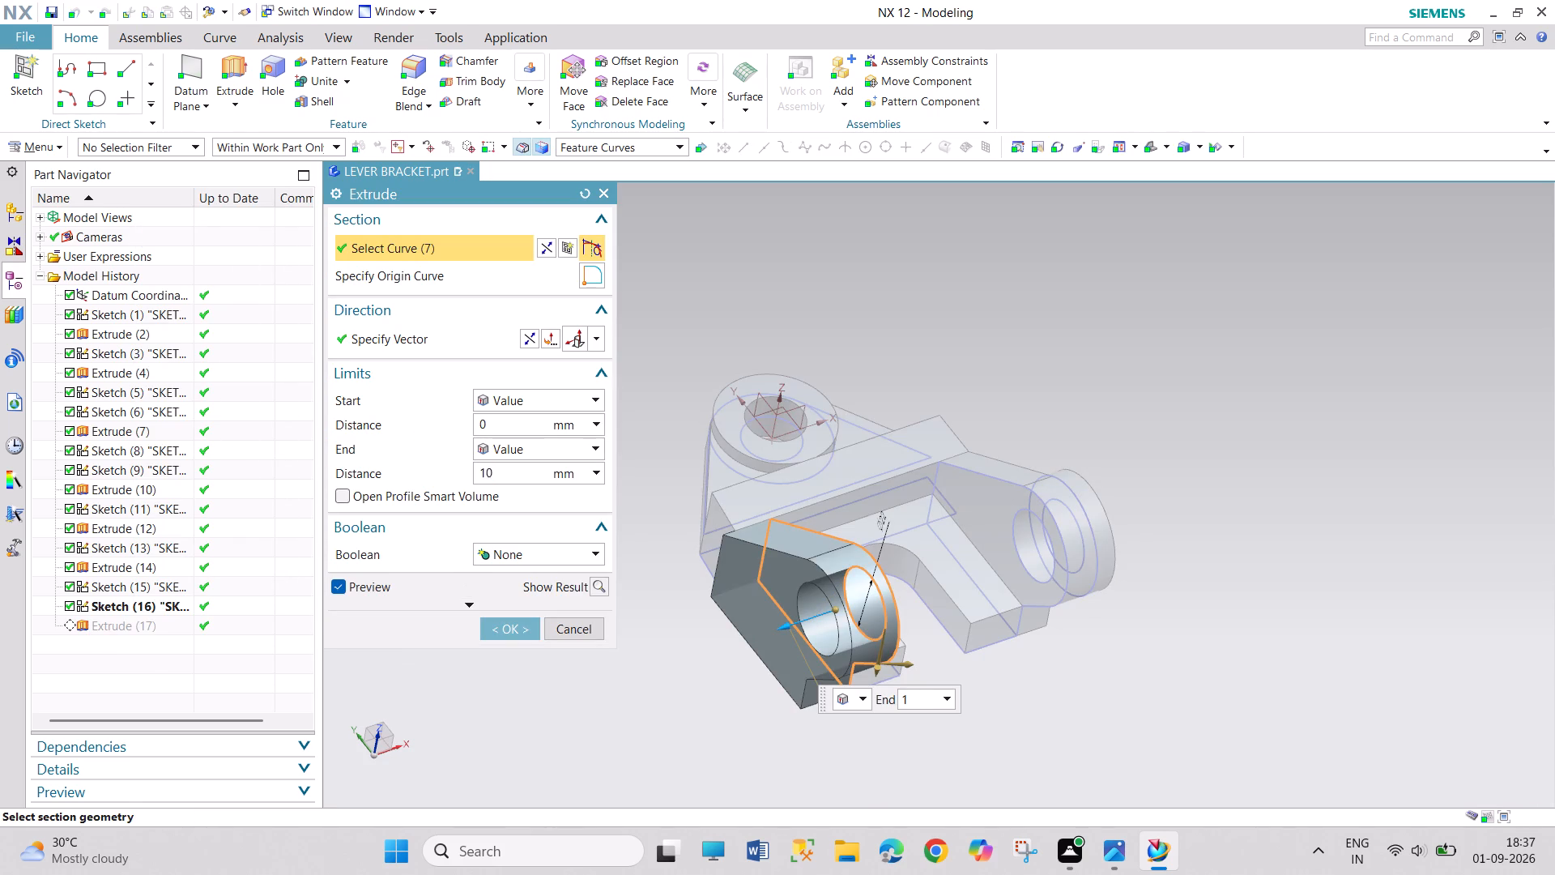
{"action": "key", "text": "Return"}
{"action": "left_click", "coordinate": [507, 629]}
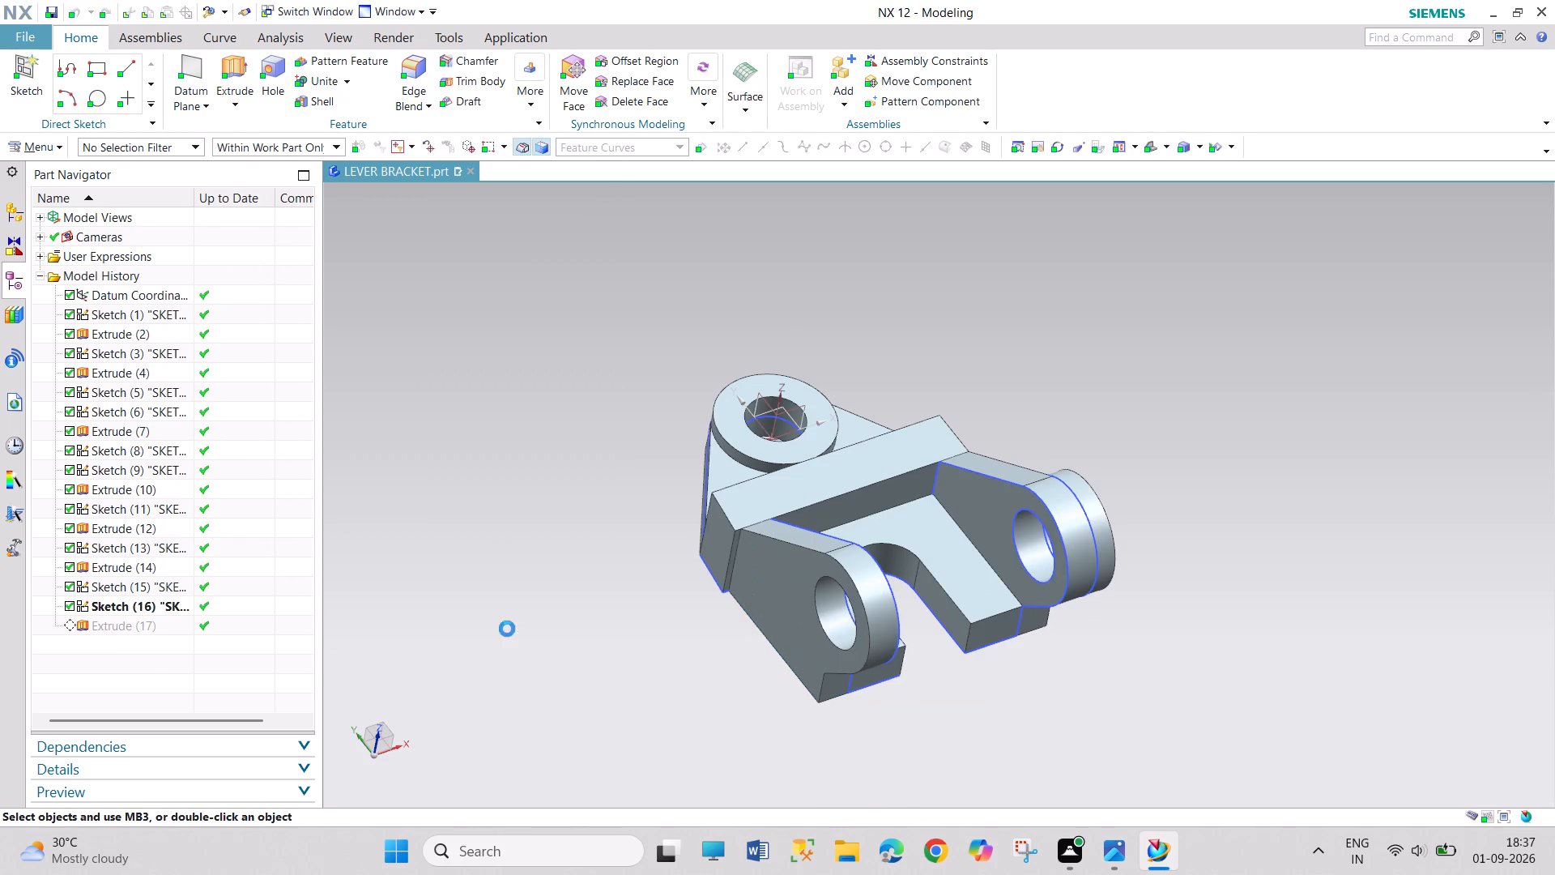
Edit the second lug's extrusion with rollback and set its end distance to 12 mm.
{"action": "middle_click_drag", "start_coordinate": [997, 668], "coordinate": [969, 683]}
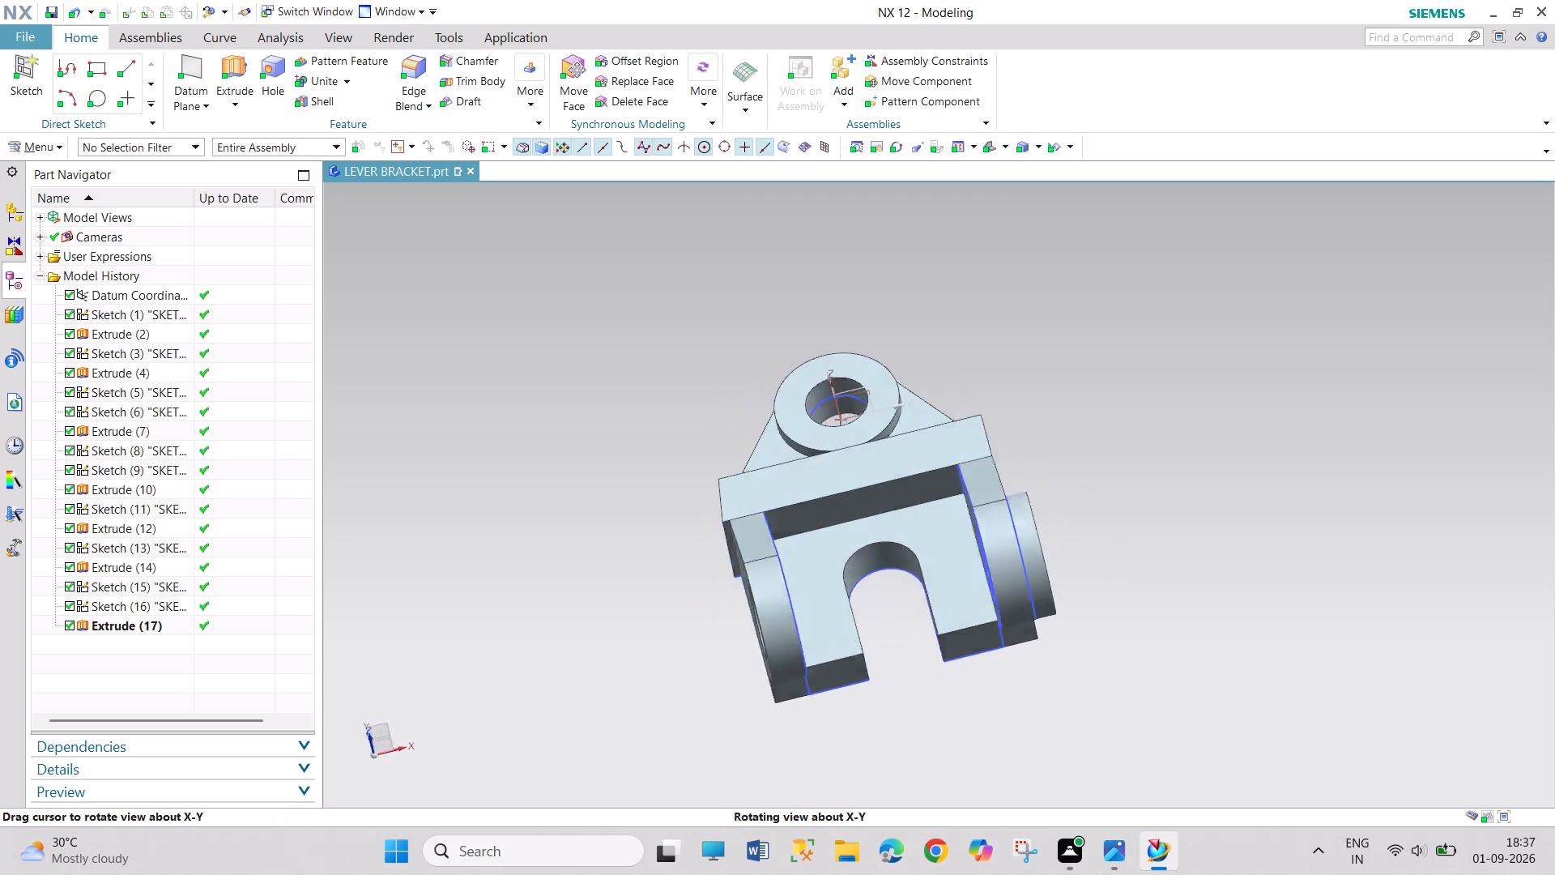
{"action": "middle_click_drag", "start_coordinate": [969, 683], "coordinate": [960, 681]}
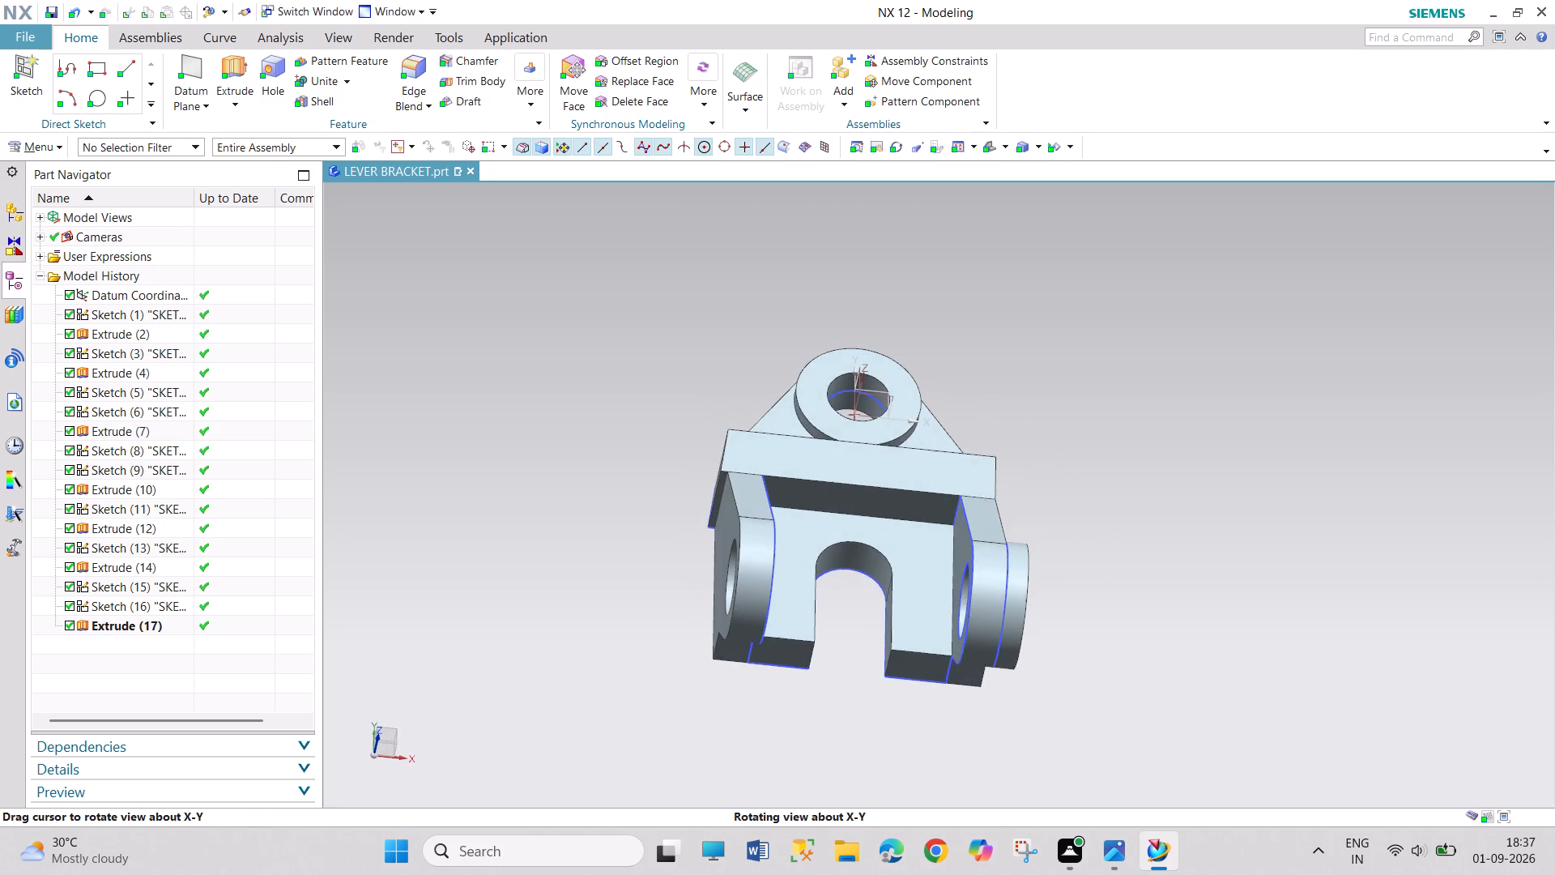
{"action": "middle_click_drag", "start_coordinate": [960, 681], "coordinate": [960, 685]}
{"action": "scroll", "coordinate": [969, 704], "scroll_direction": "up", "scroll_amount": 1}
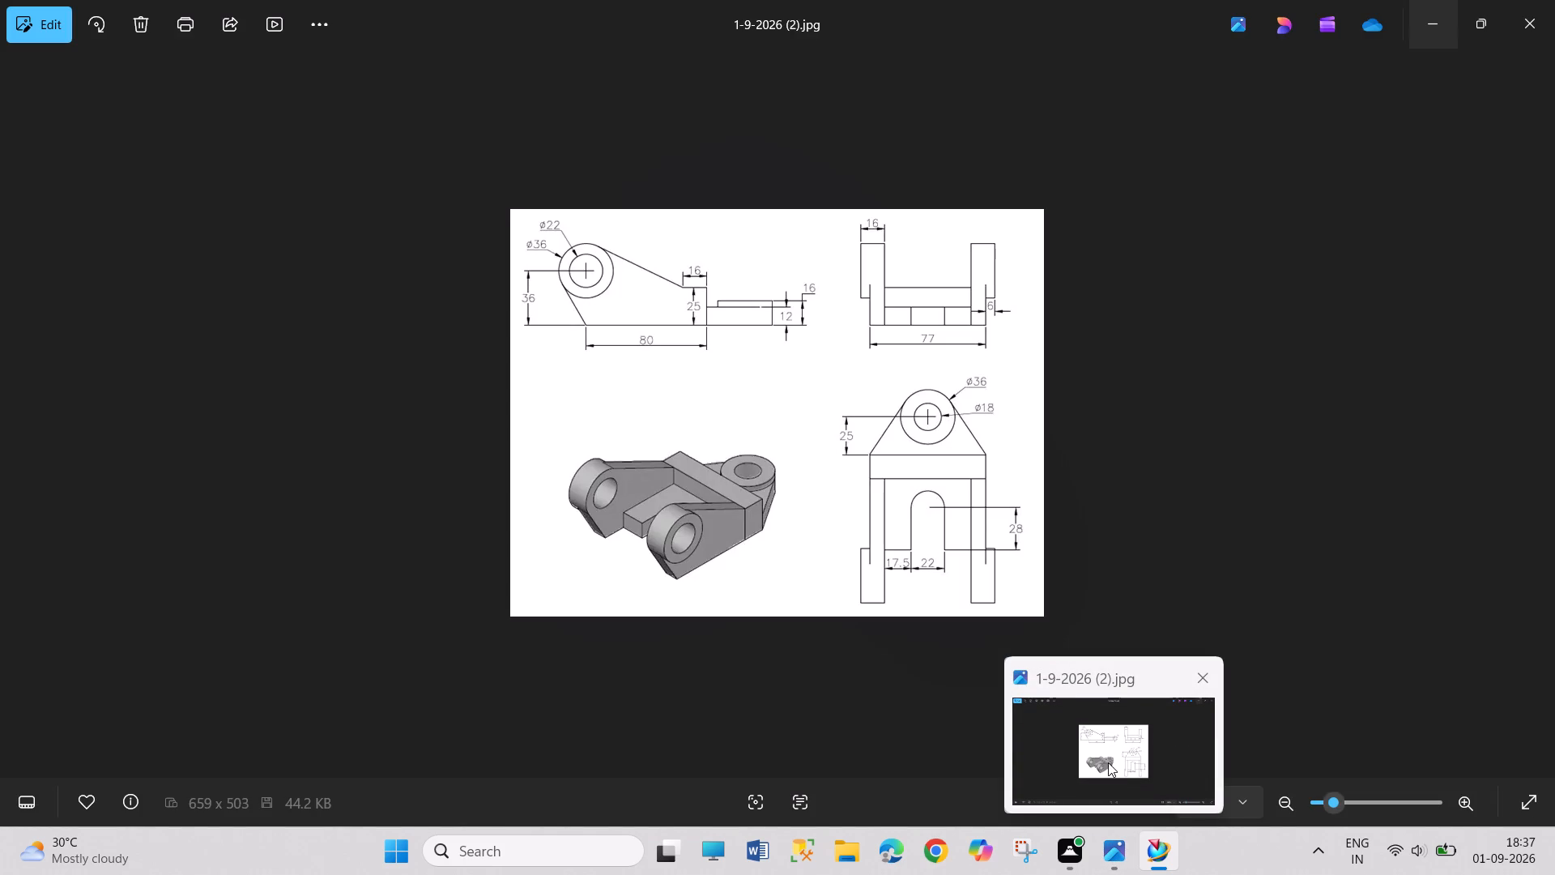
{"action": "right_click", "coordinate": [132, 630]}
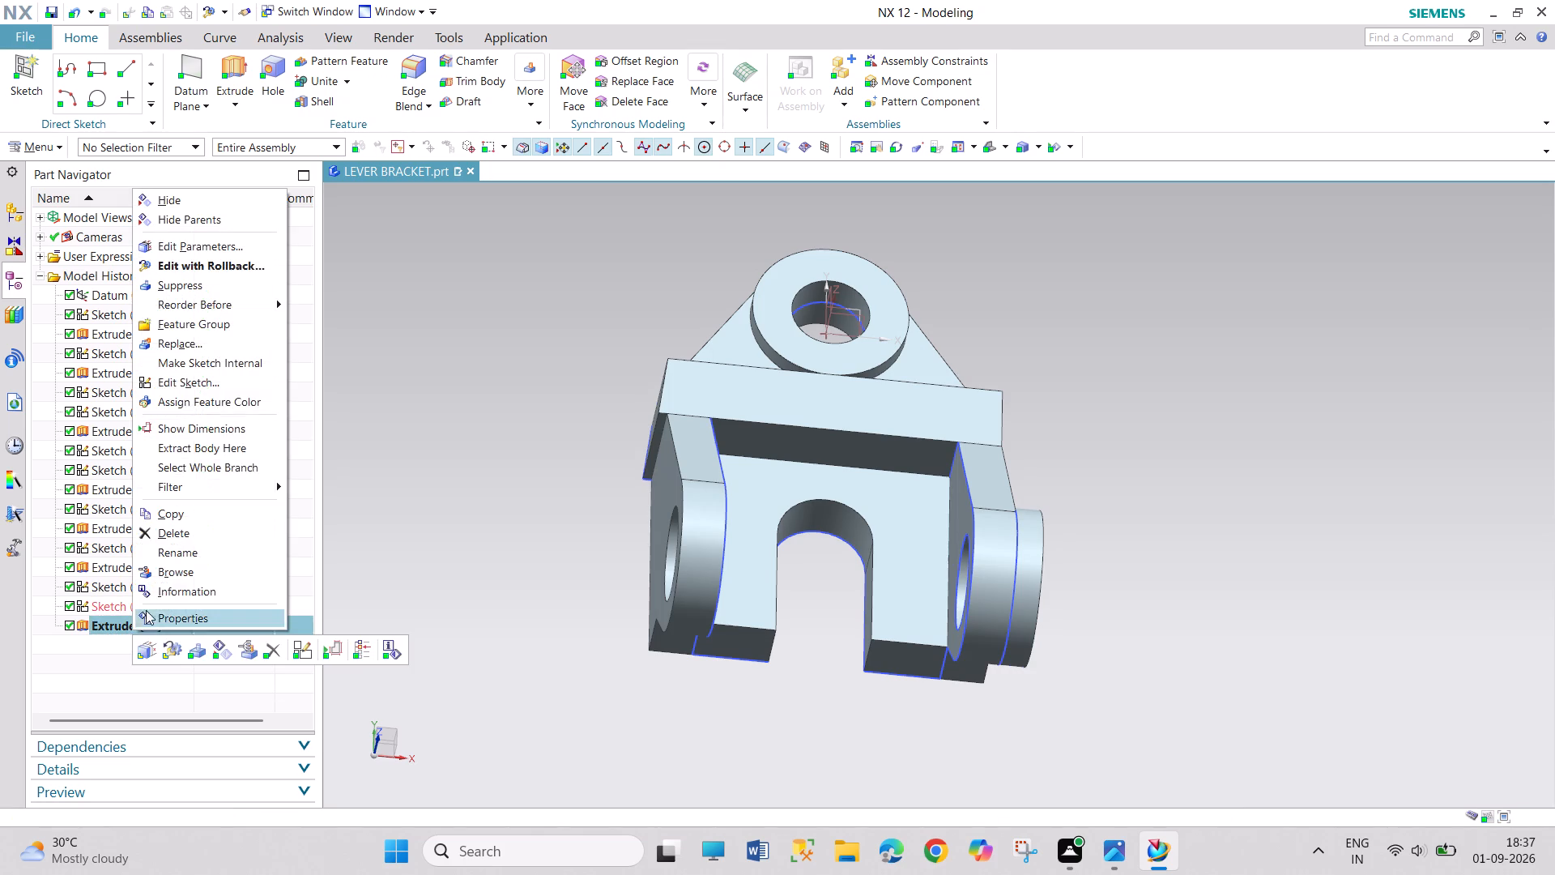
{"action": "left_click", "coordinate": [257, 264]}
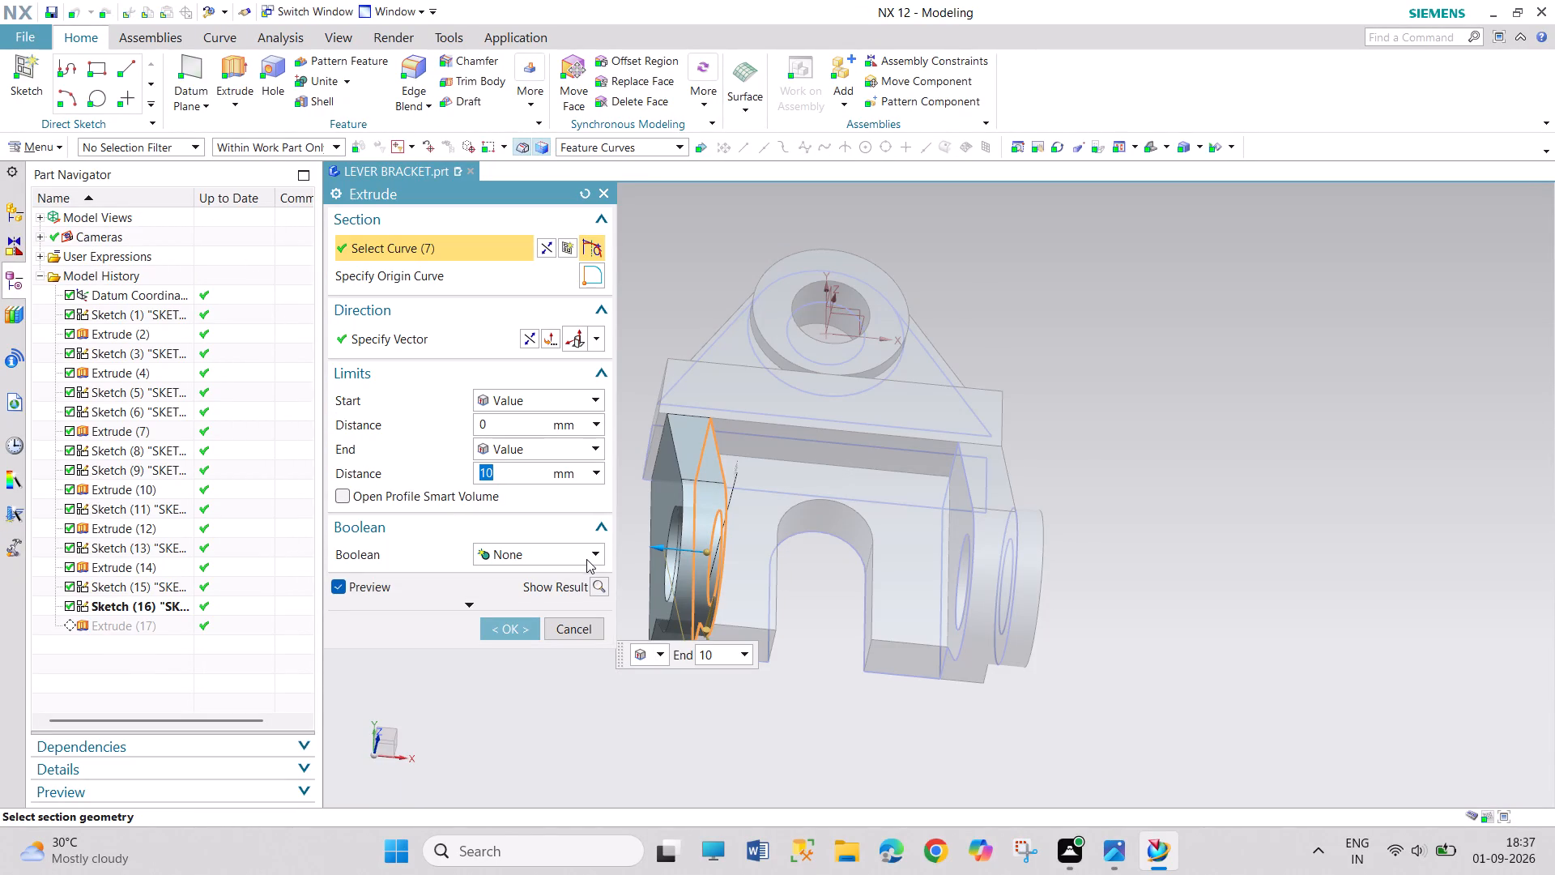
{"action": "type", "text": "12"}
{"action": "key", "text": "Return"}
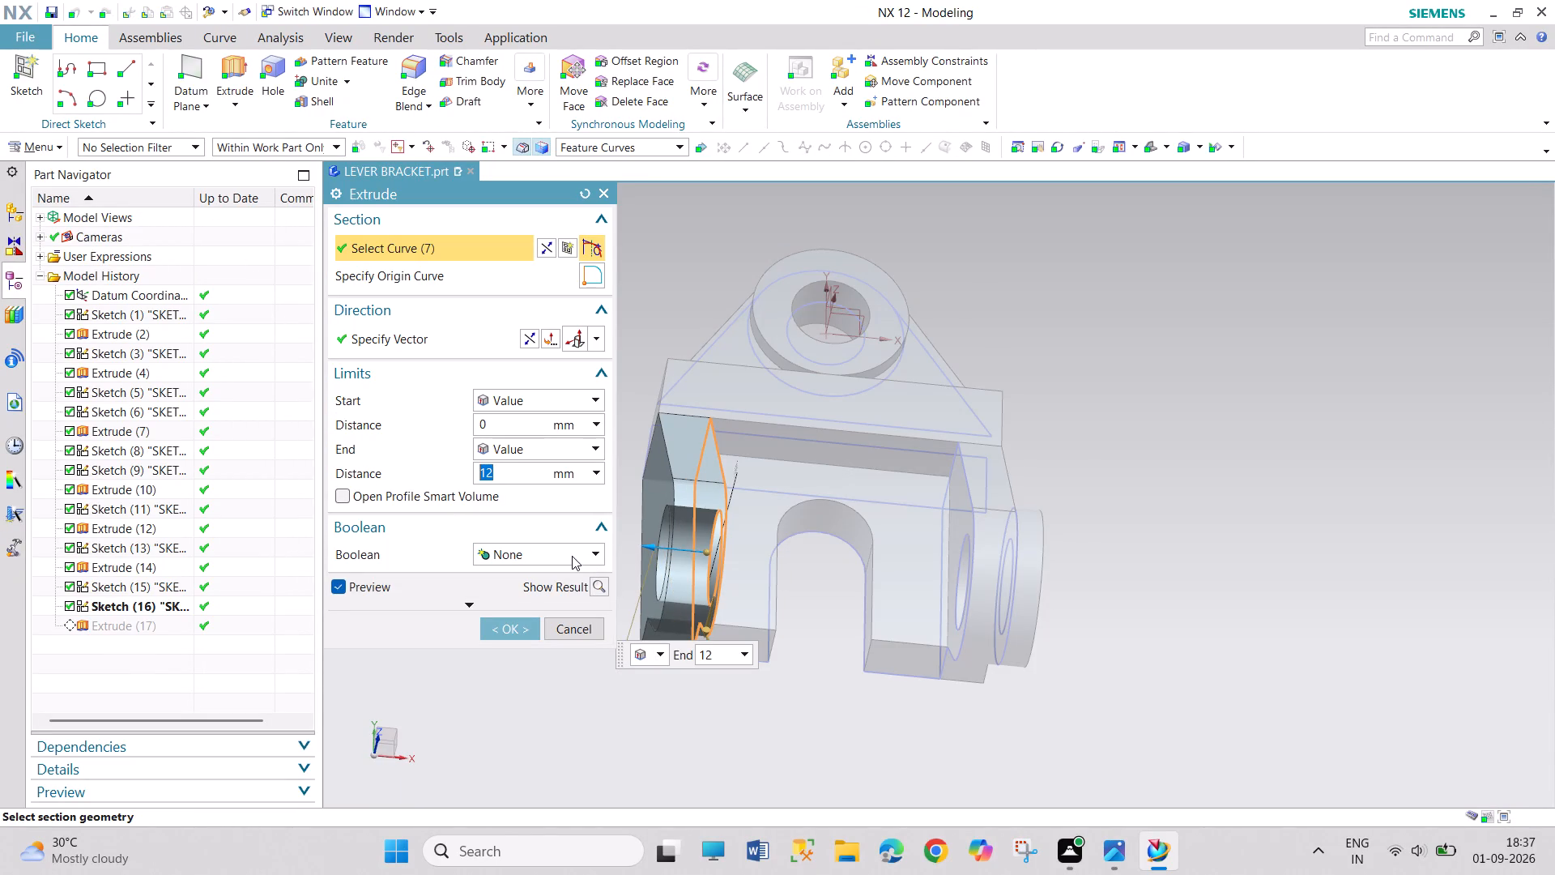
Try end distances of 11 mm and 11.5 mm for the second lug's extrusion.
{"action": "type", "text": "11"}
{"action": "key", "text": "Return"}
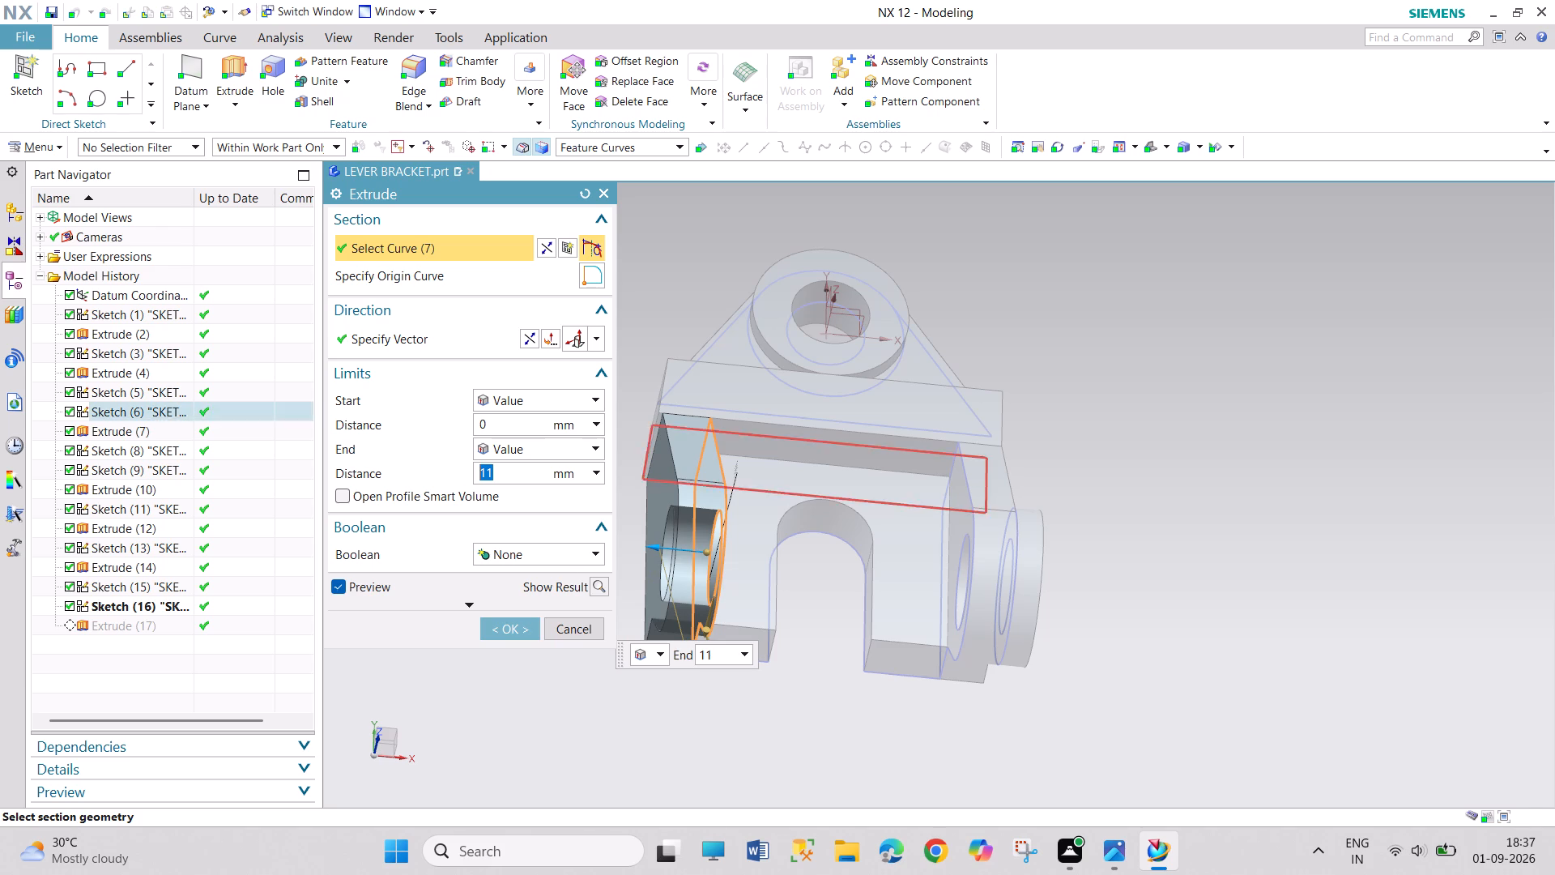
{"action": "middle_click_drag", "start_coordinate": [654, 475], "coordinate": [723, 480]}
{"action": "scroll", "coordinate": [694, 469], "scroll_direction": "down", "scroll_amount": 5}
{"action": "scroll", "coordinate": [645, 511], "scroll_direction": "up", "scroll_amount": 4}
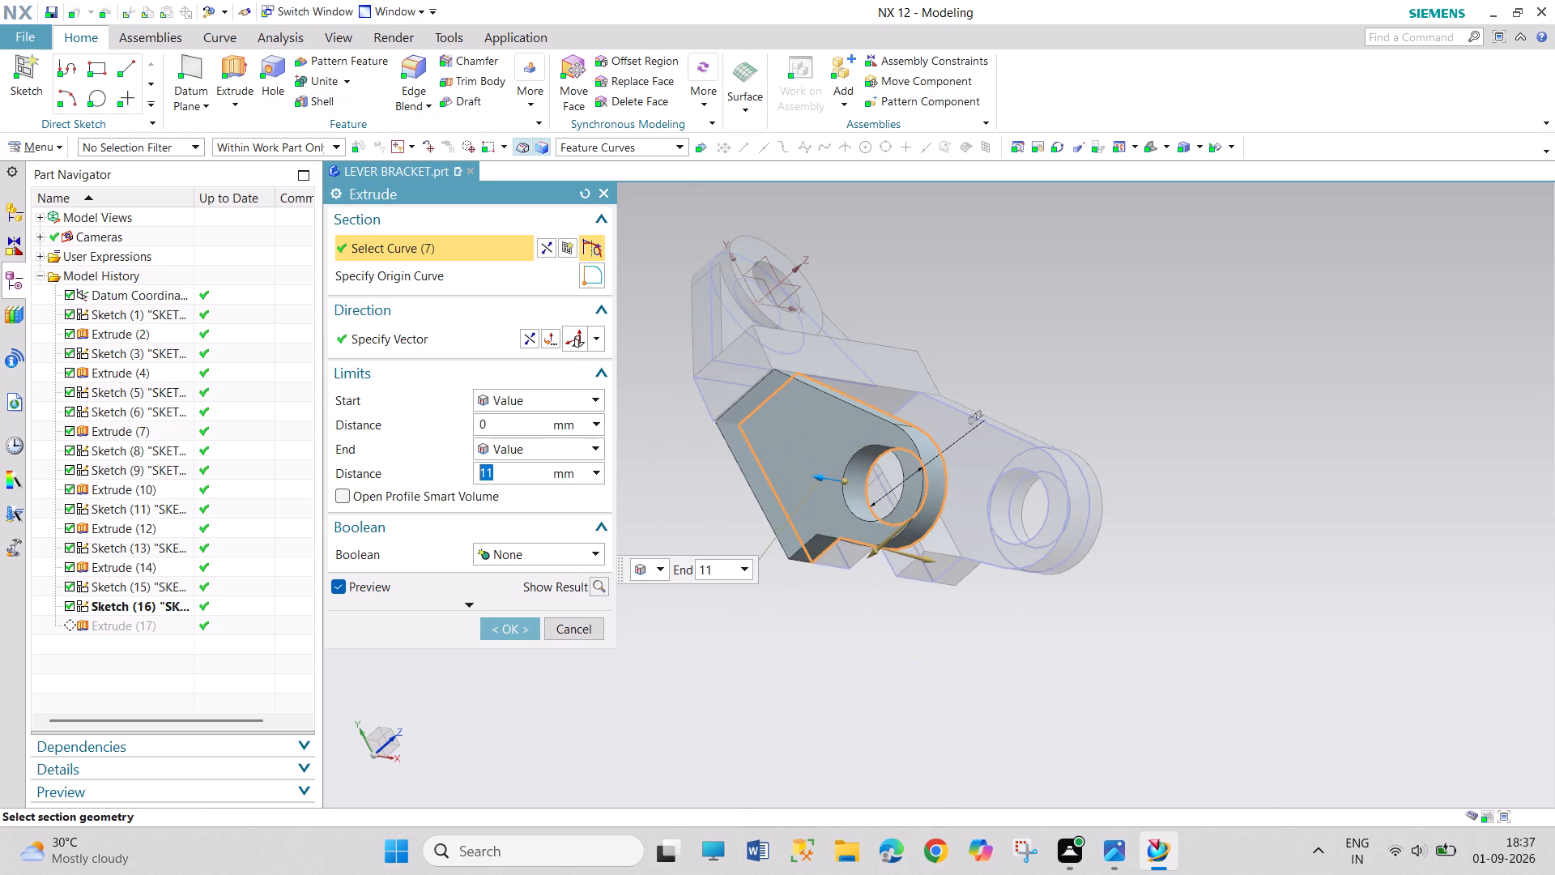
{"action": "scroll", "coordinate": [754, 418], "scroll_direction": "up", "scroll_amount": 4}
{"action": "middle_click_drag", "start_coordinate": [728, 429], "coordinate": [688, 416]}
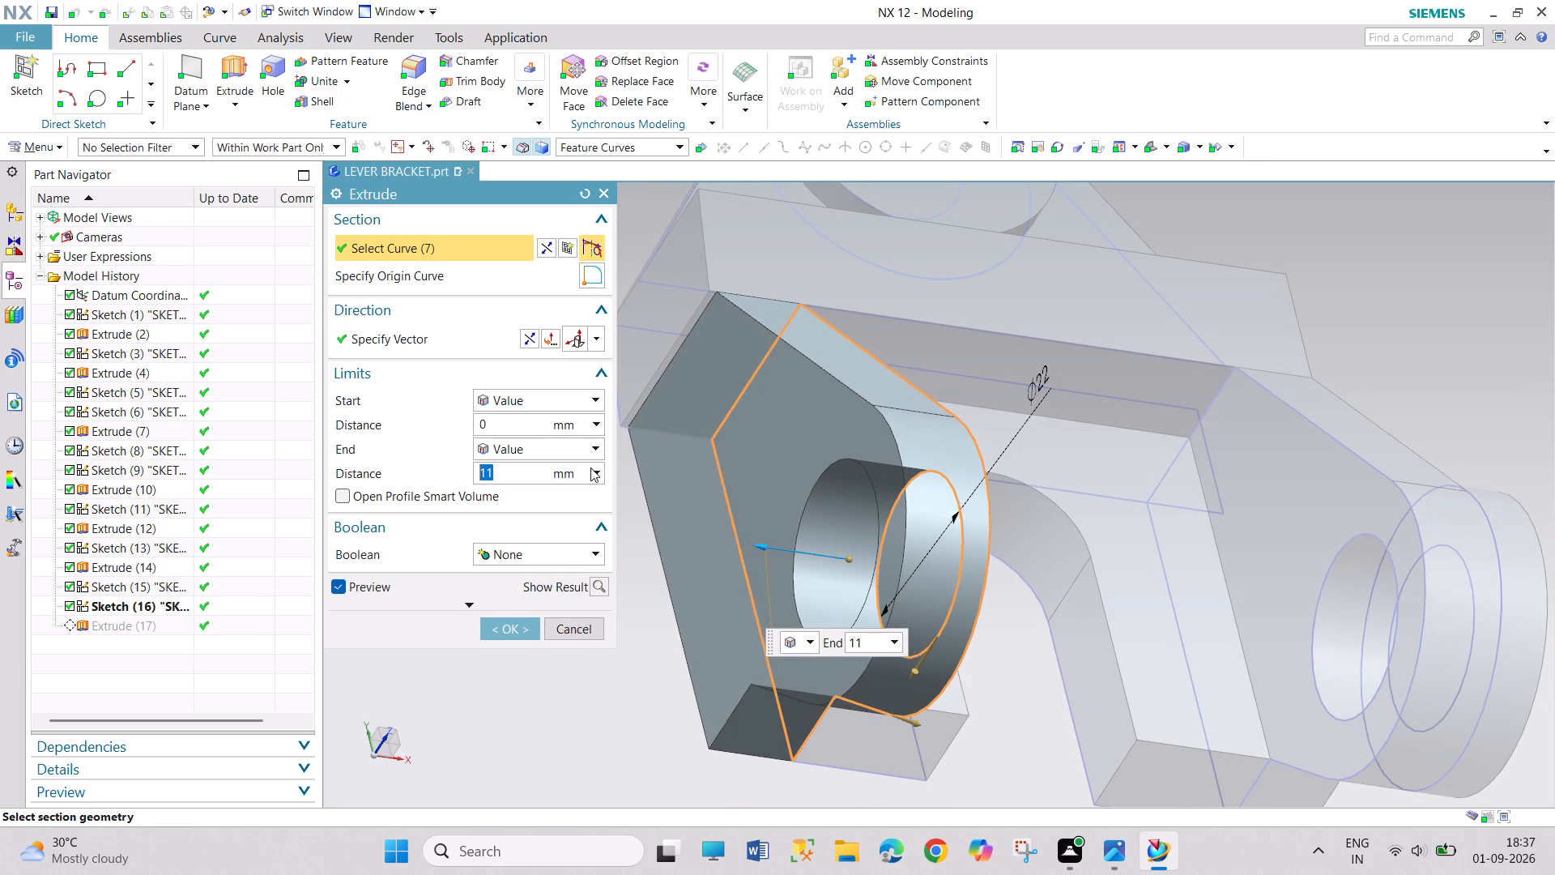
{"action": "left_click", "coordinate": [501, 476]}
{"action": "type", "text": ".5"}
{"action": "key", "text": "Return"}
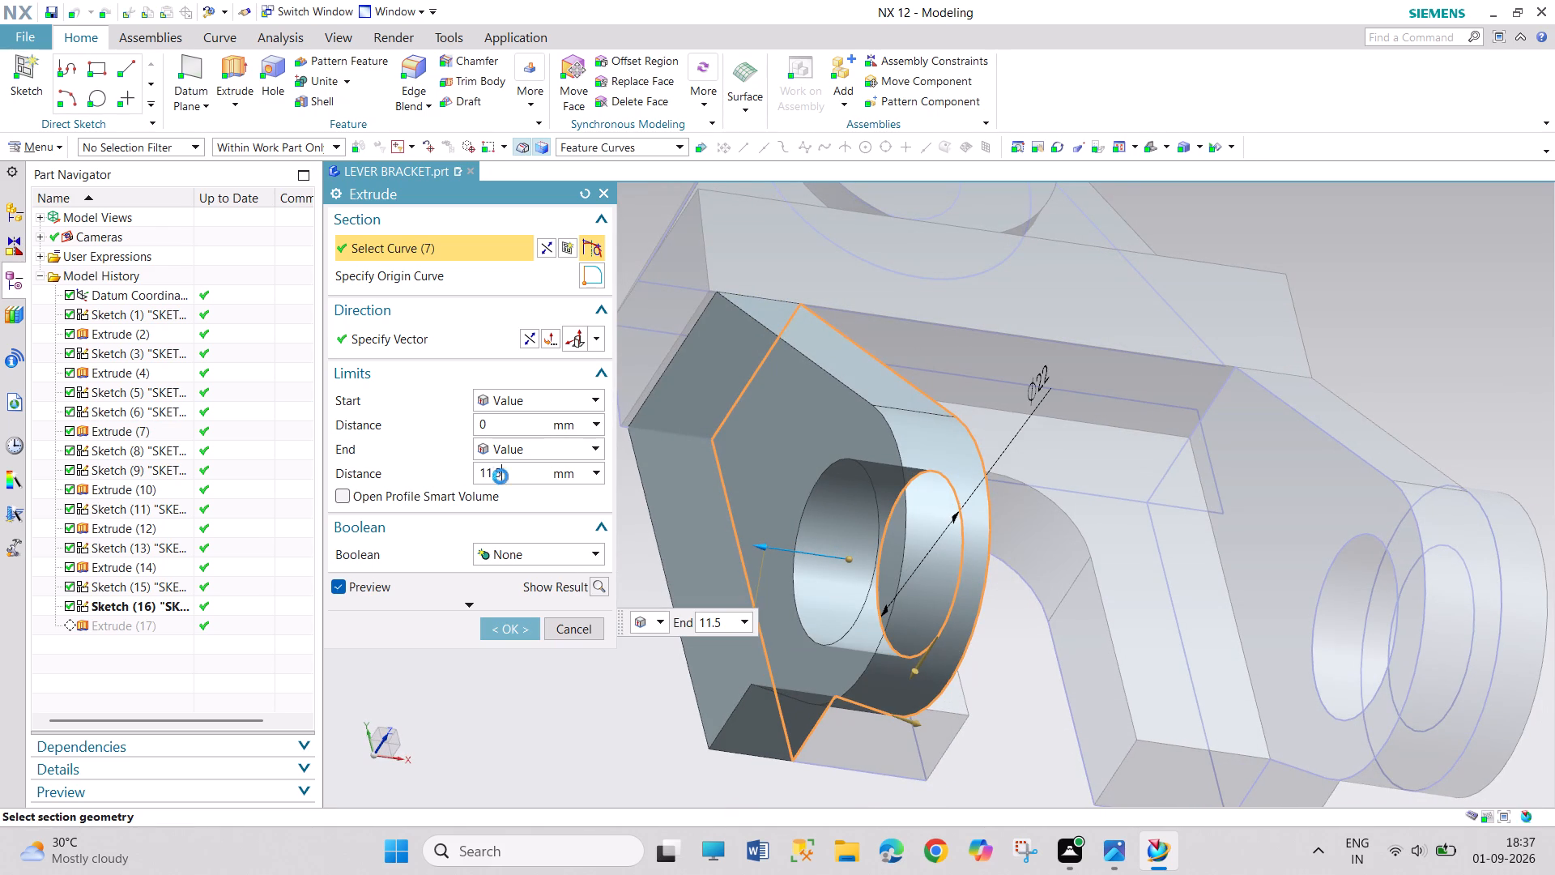
Set the second lug's extrusion end distance to 12 mm, check the preview from several sides and accept the edit.
{"action": "type", "text": "12"}
{"action": "key", "text": "Return"}
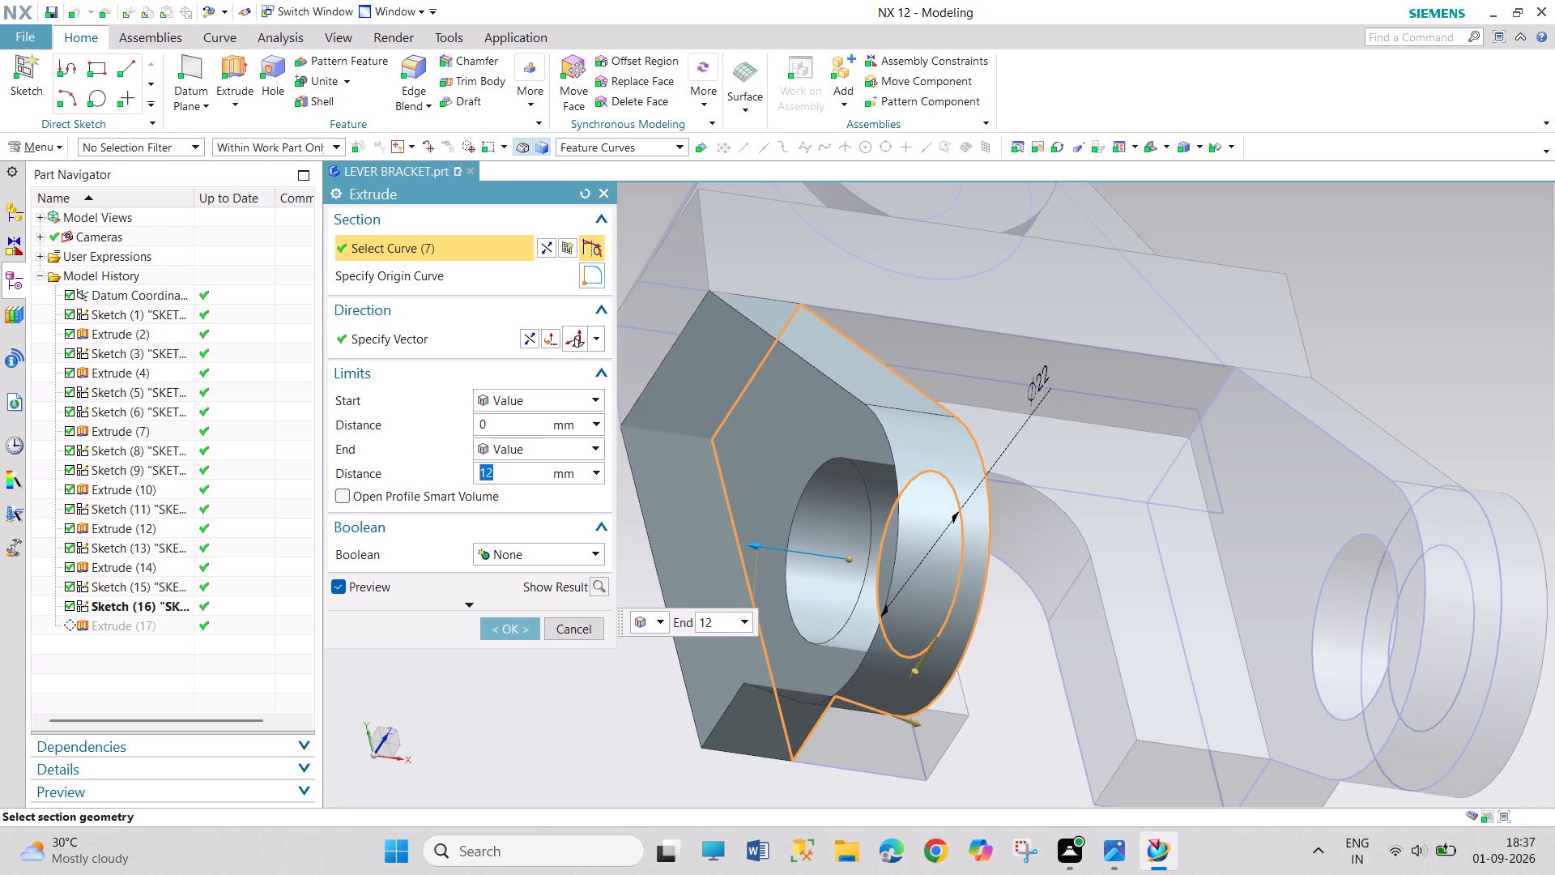
{"action": "middle_click_drag", "start_coordinate": [739, 380], "coordinate": [819, 467]}
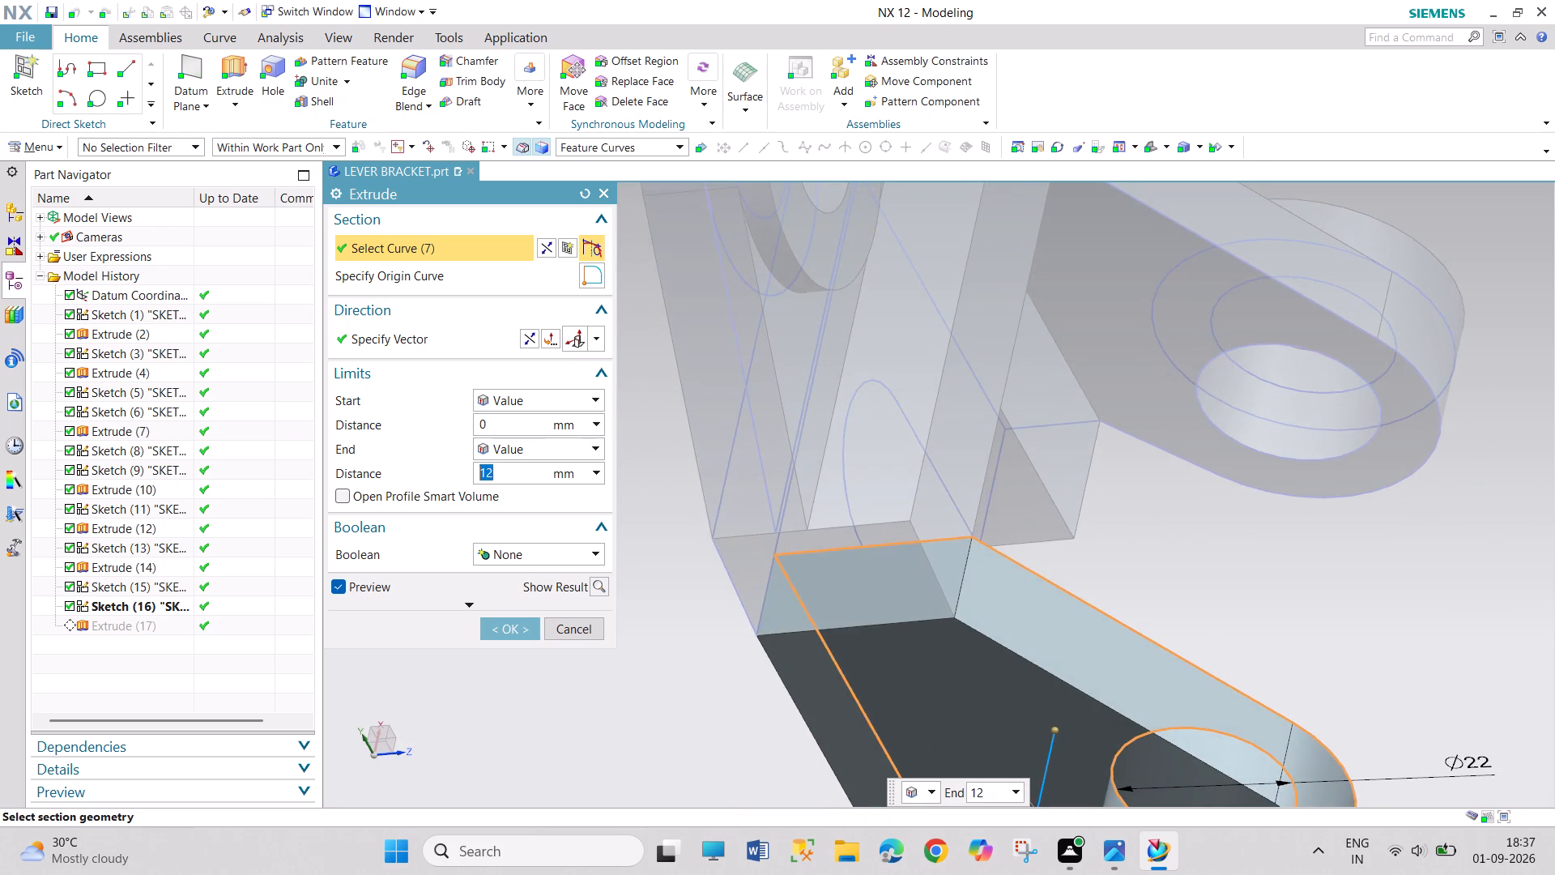
{"action": "scroll", "coordinate": [875, 577], "scroll_direction": "up", "scroll_amount": 3}
{"action": "scroll", "coordinate": [871, 557], "scroll_direction": "down", "scroll_amount": 8}
{"action": "middle_click_drag", "start_coordinate": [1082, 673], "coordinate": [1069, 669]}
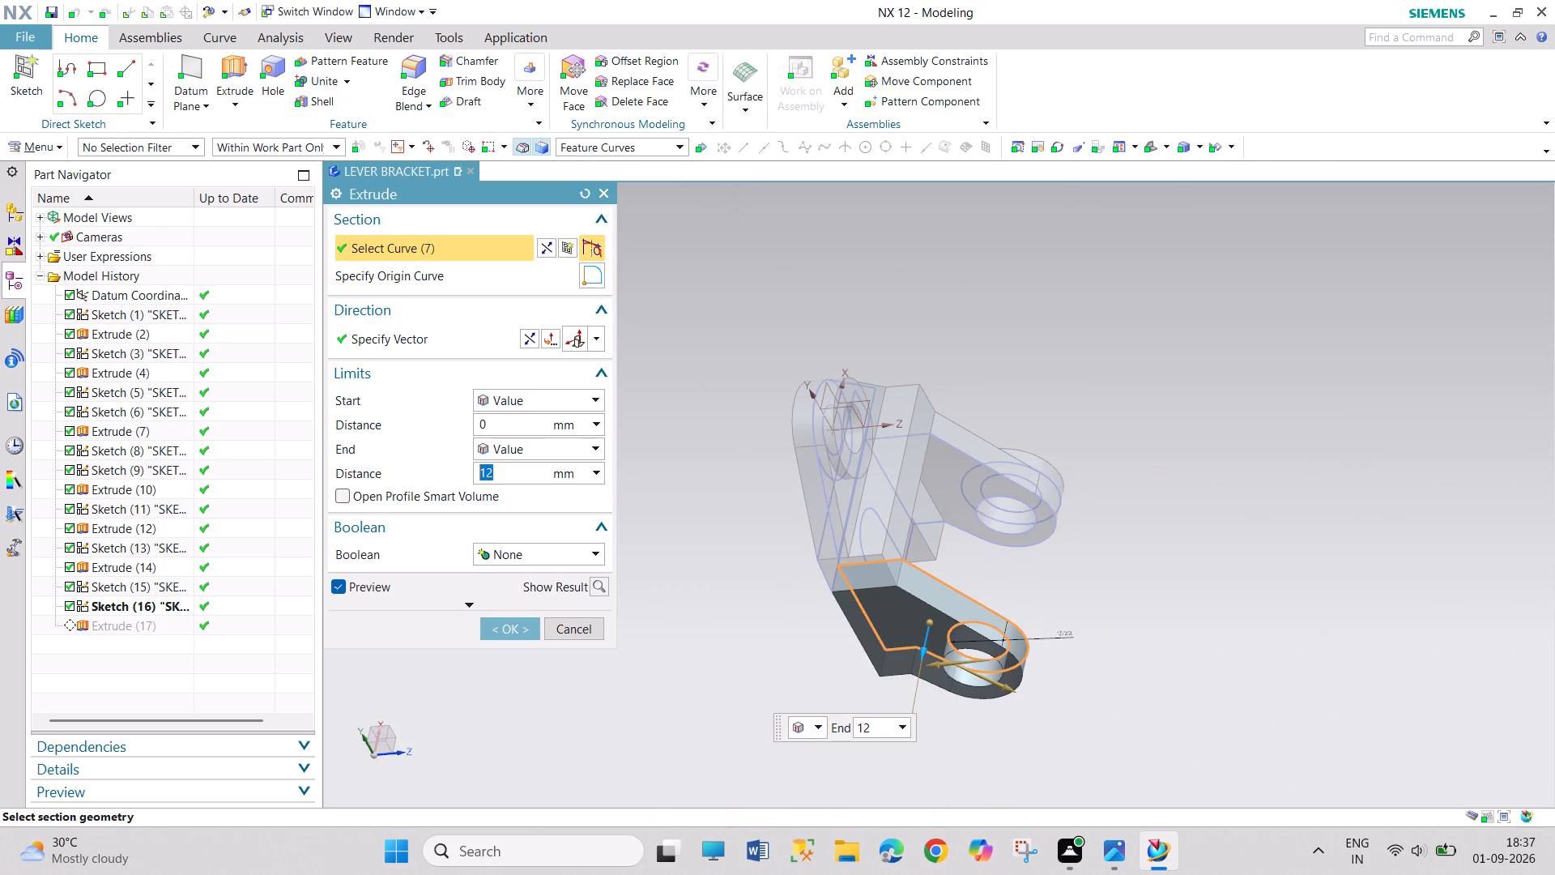
{"action": "middle_click_drag", "start_coordinate": [1069, 669], "coordinate": [1010, 676]}
{"action": "middle_click_drag", "start_coordinate": [1003, 708], "coordinate": [911, 597]}
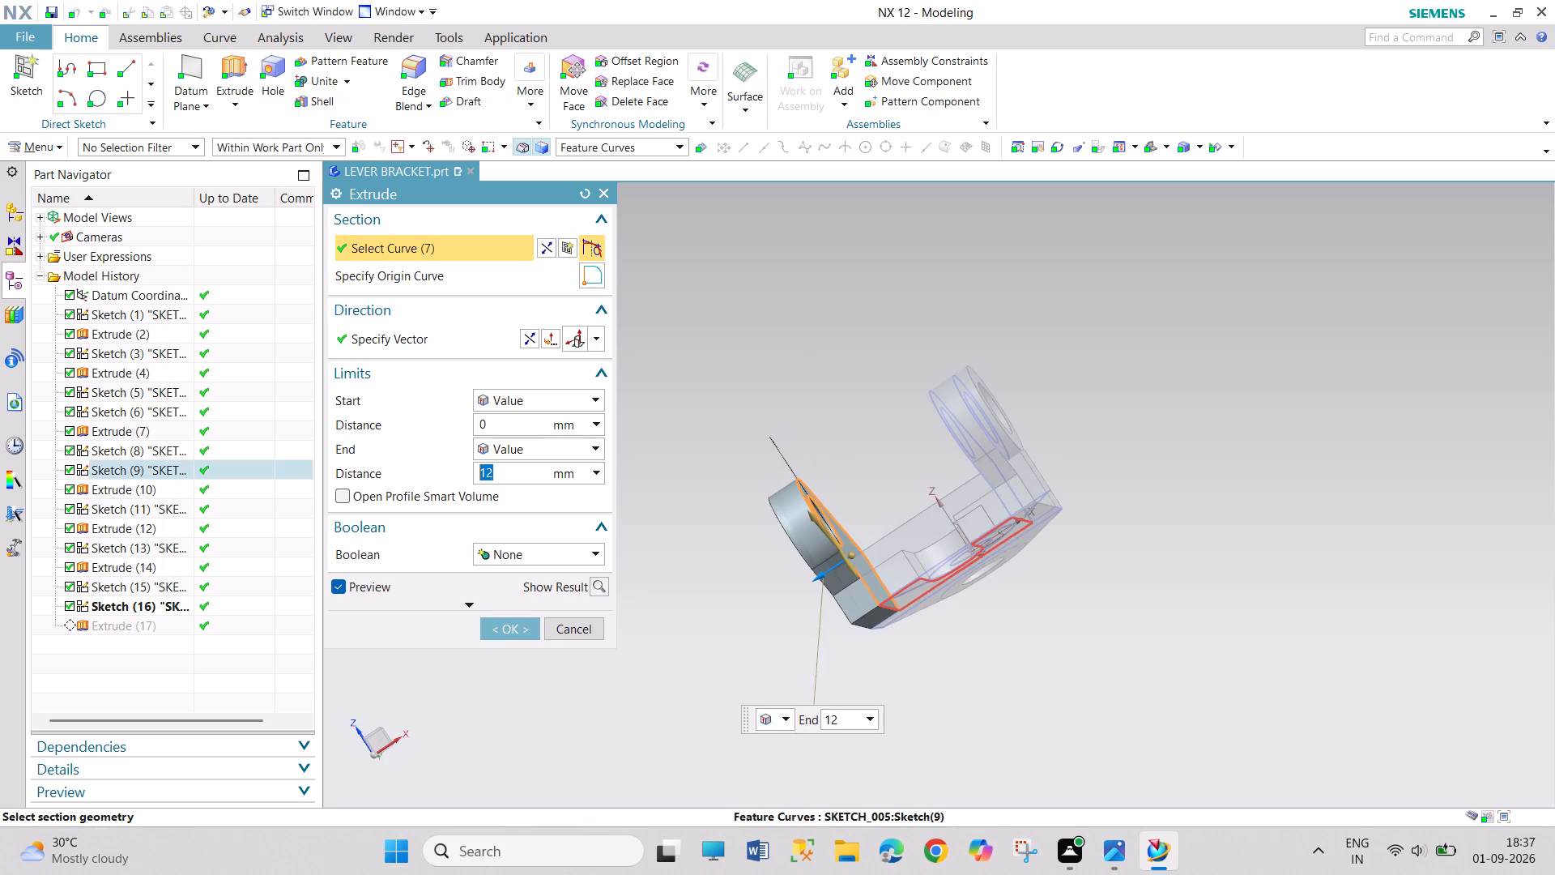
{"action": "scroll", "coordinate": [961, 672], "scroll_direction": "down", "scroll_amount": 3}
{"action": "scroll", "coordinate": [961, 659], "scroll_direction": "up", "scroll_amount": 4}
{"action": "middle_click_drag", "start_coordinate": [895, 466], "coordinate": [931, 502]}
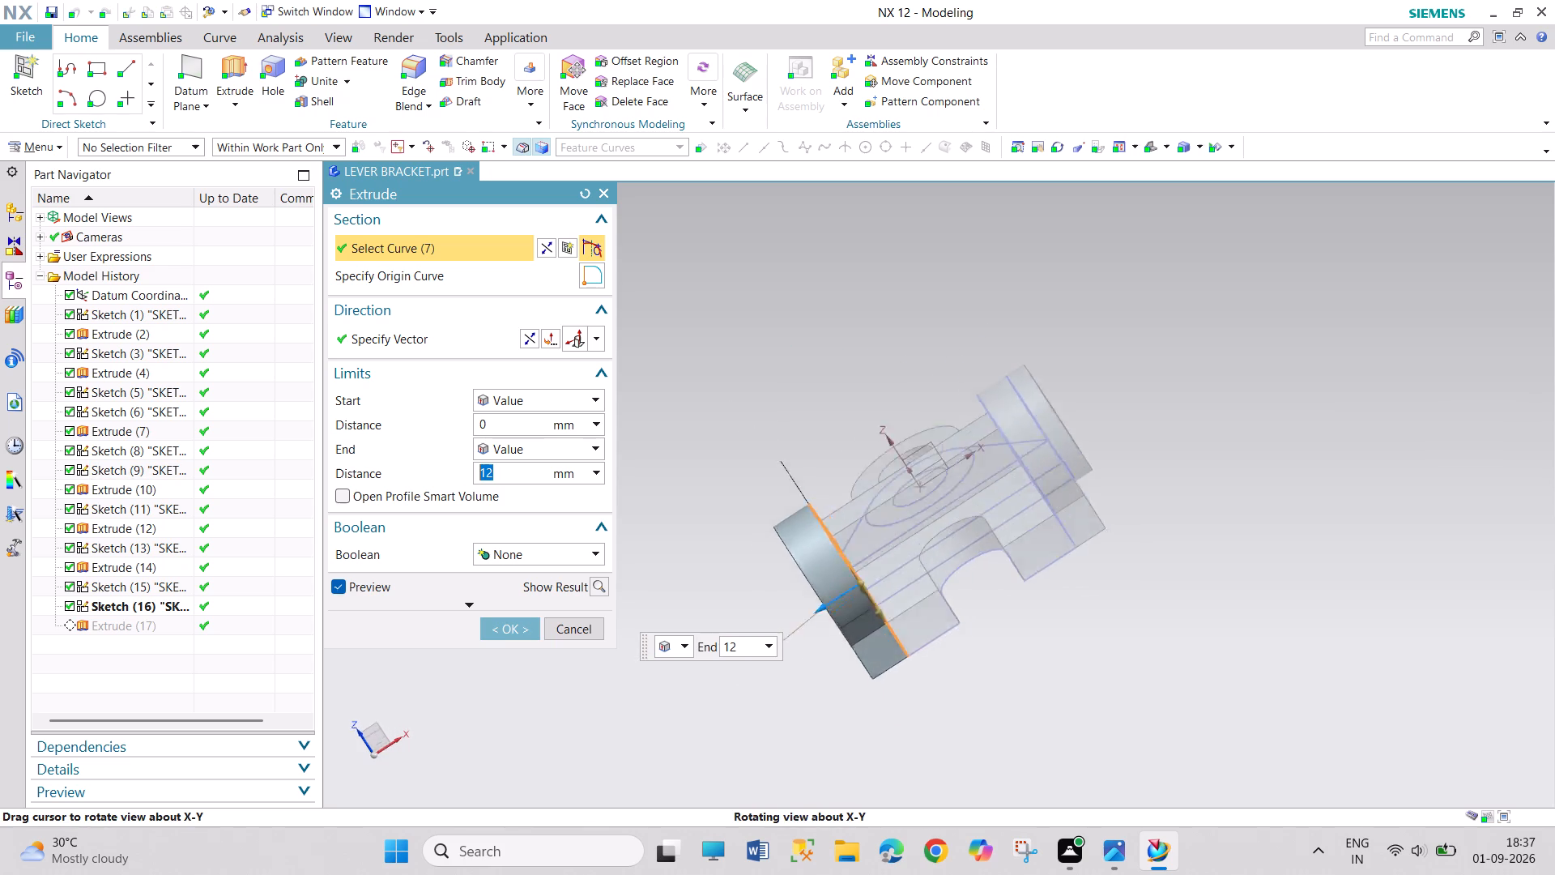
{"action": "middle_click_drag", "start_coordinate": [931, 502], "coordinate": [967, 493]}
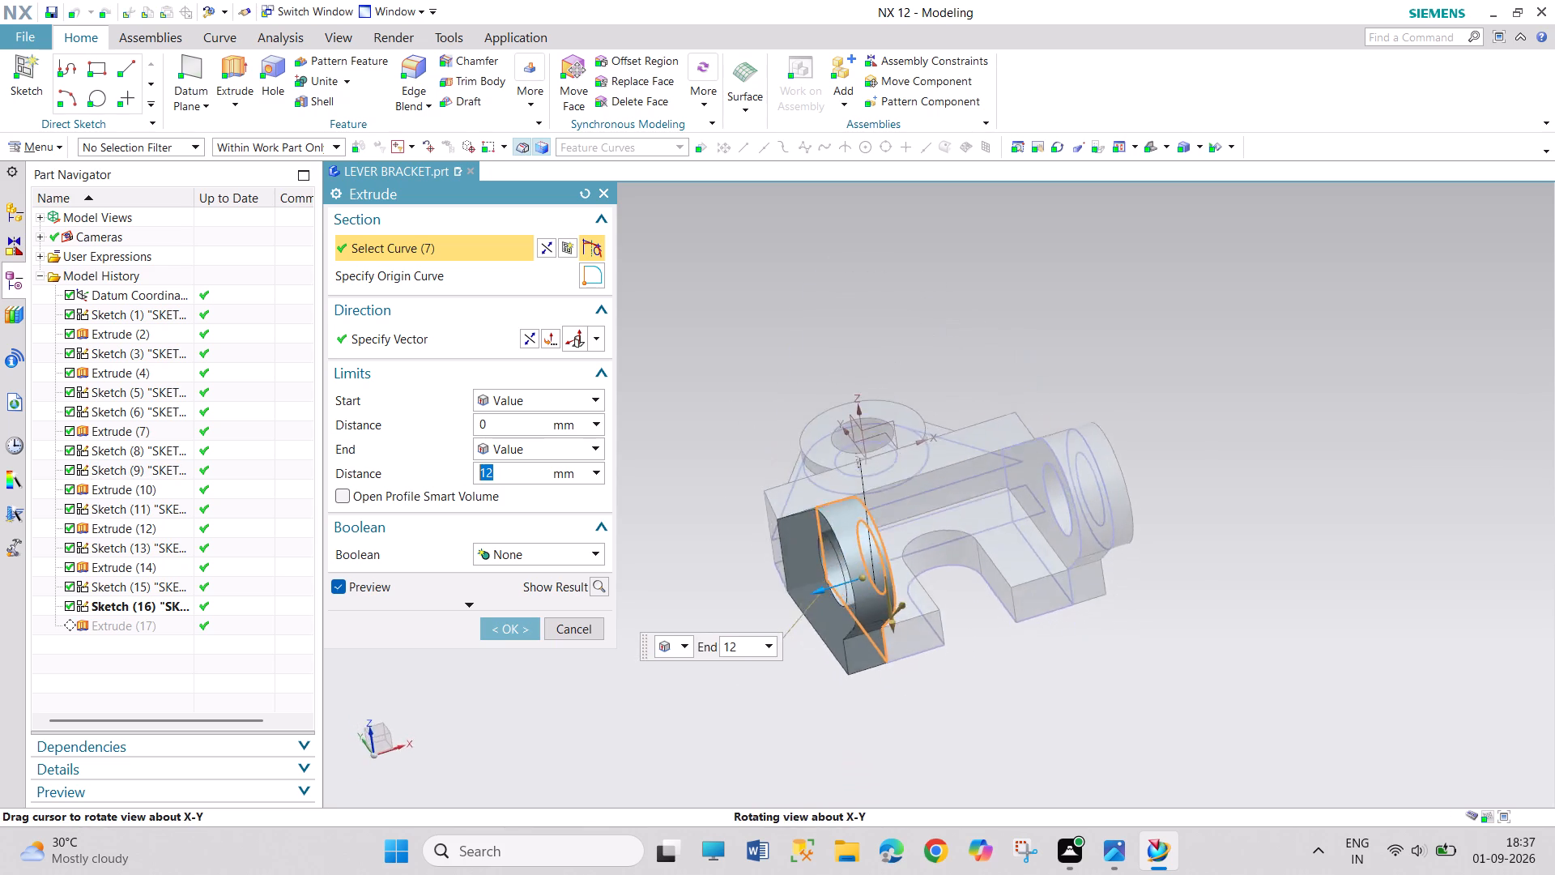
{"action": "middle_click_drag", "start_coordinate": [967, 493], "coordinate": [944, 466]}
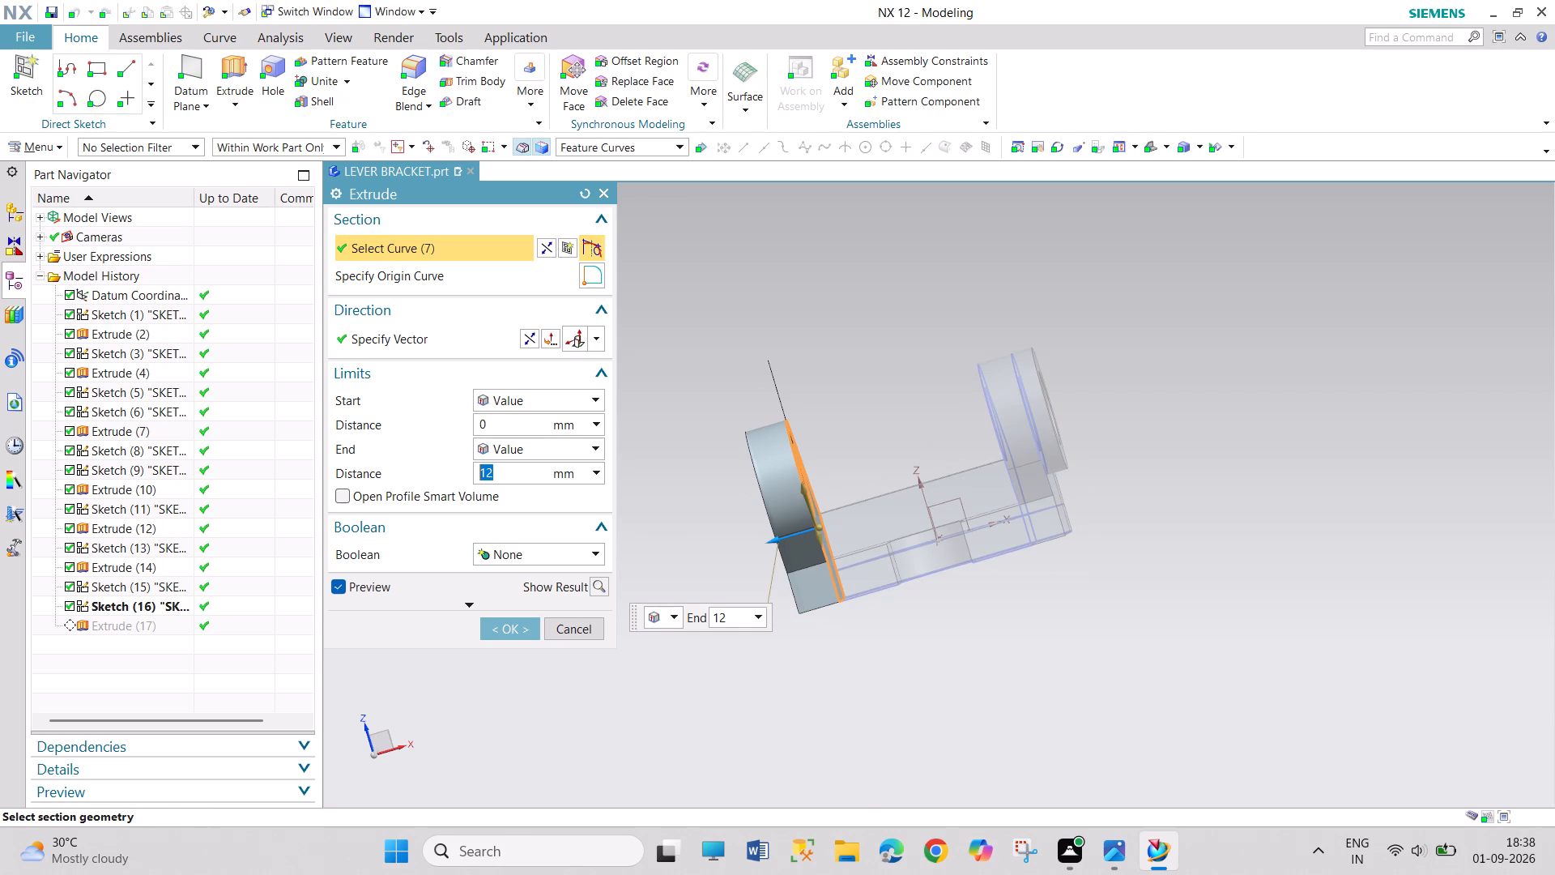
{"action": "left_click", "coordinate": [501, 631]}
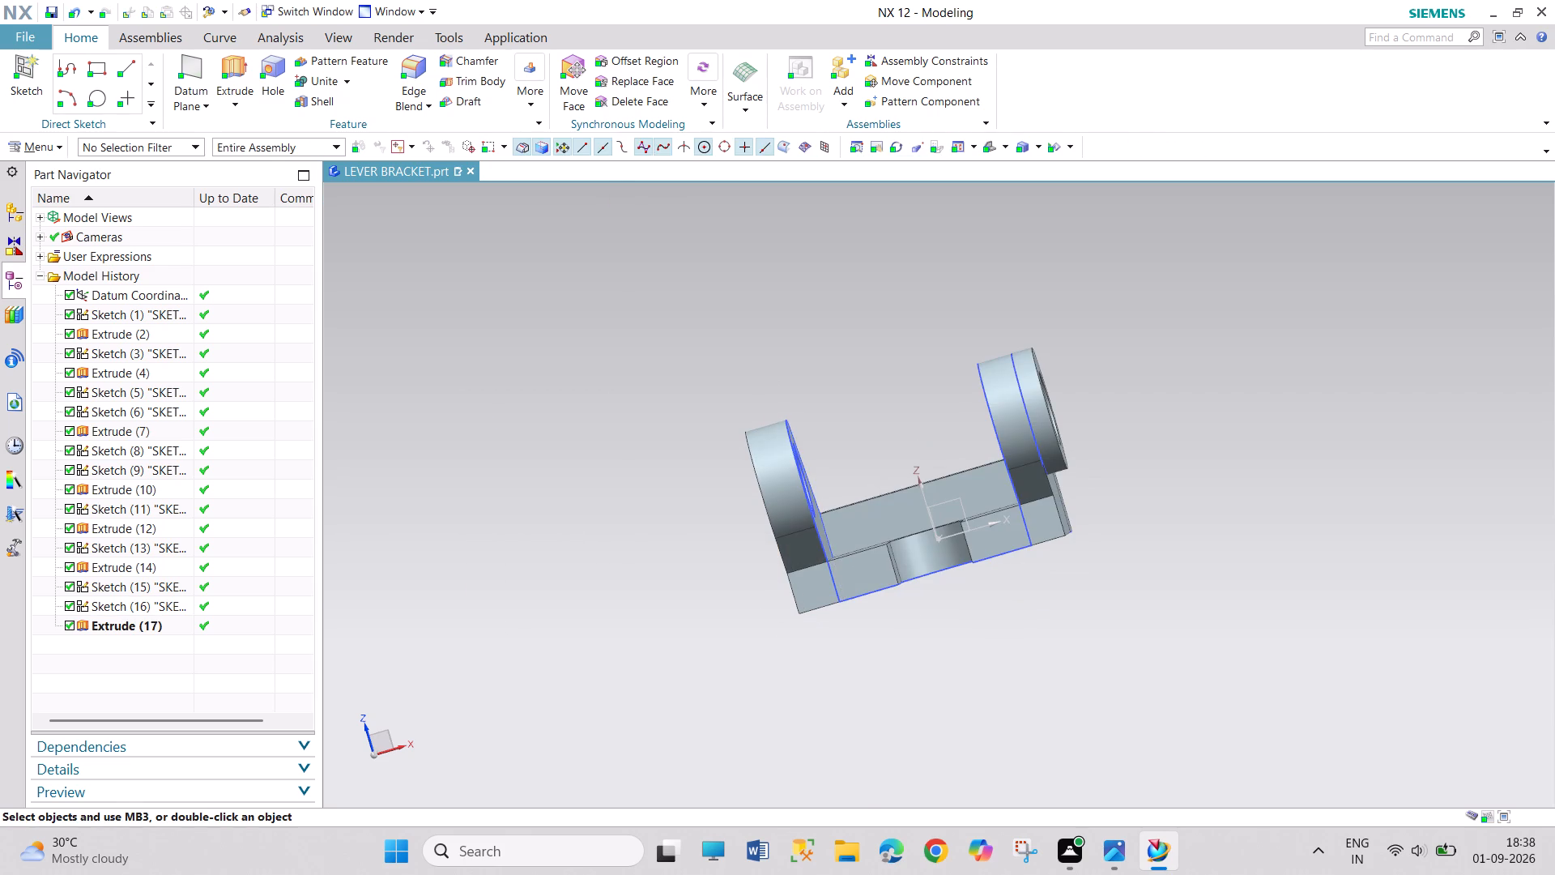
Create a sketch in the task environment on the outer face of the second lug.
{"action": "middle_click_drag", "start_coordinate": [689, 610], "coordinate": [739, 655]}
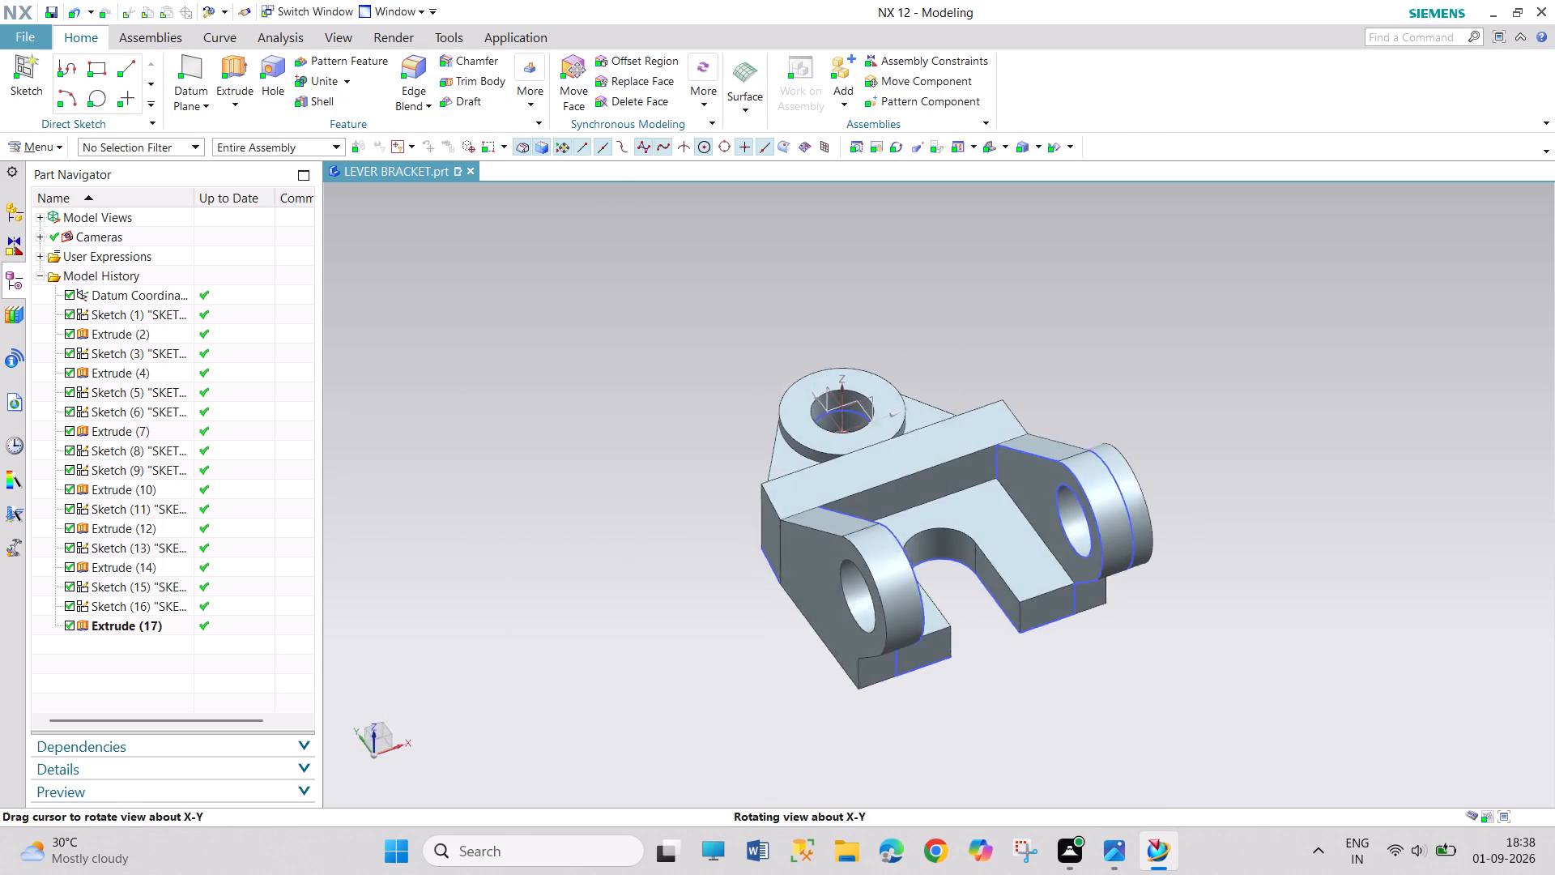
{"action": "middle_click_drag", "start_coordinate": [739, 655], "coordinate": [699, 652]}
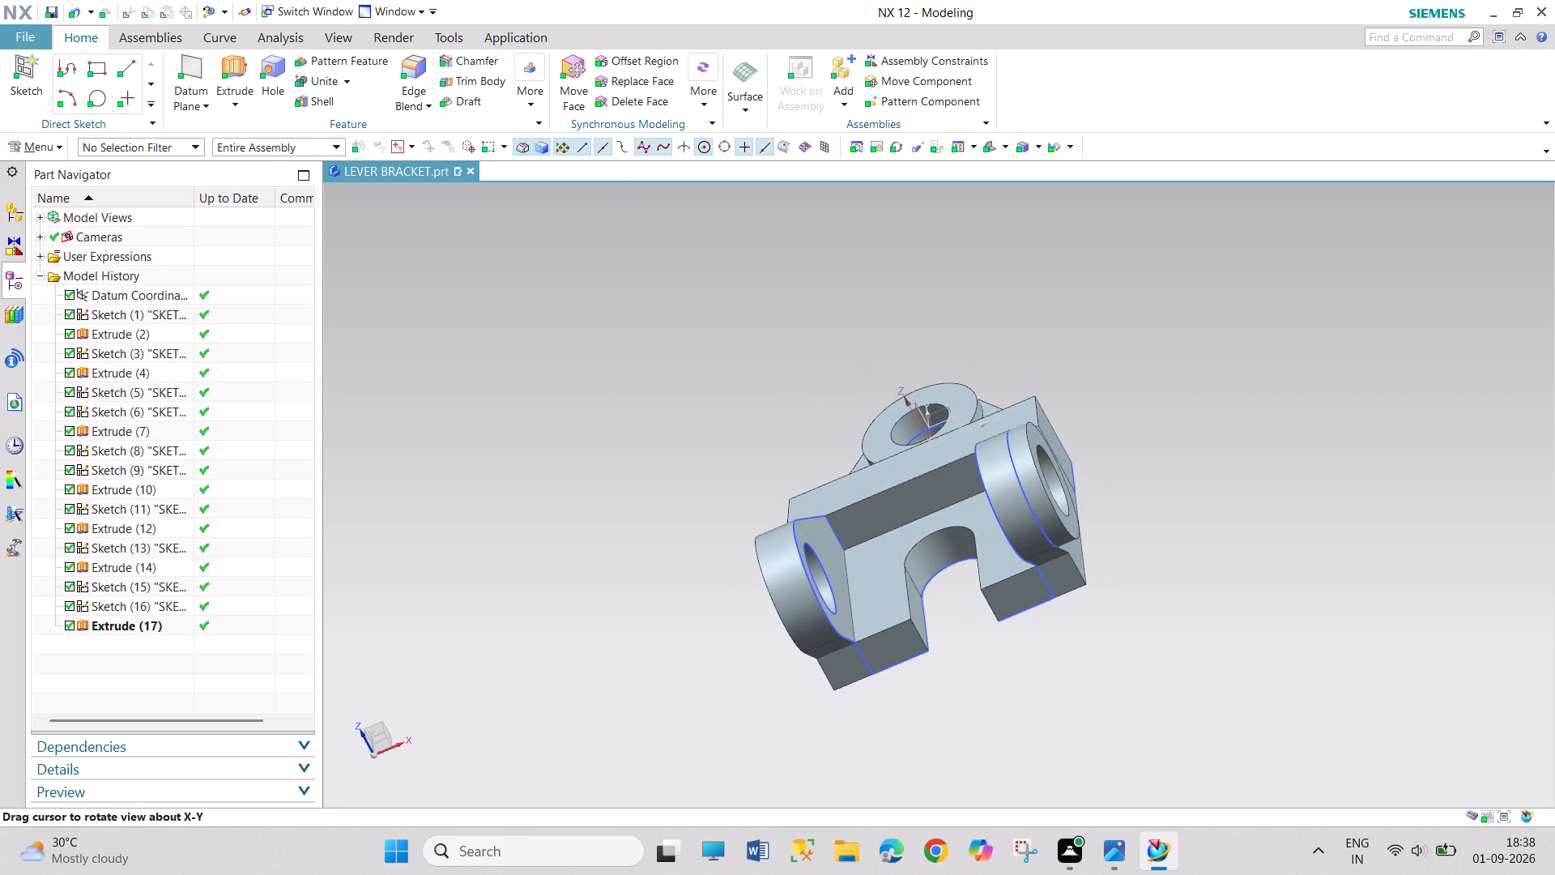
{"action": "middle_click", "coordinate": [742, 682]}
{"action": "scroll", "coordinate": [752, 611], "scroll_direction": "up", "scroll_amount": 1}
{"action": "middle_click_drag", "start_coordinate": [752, 611], "coordinate": [753, 611]}
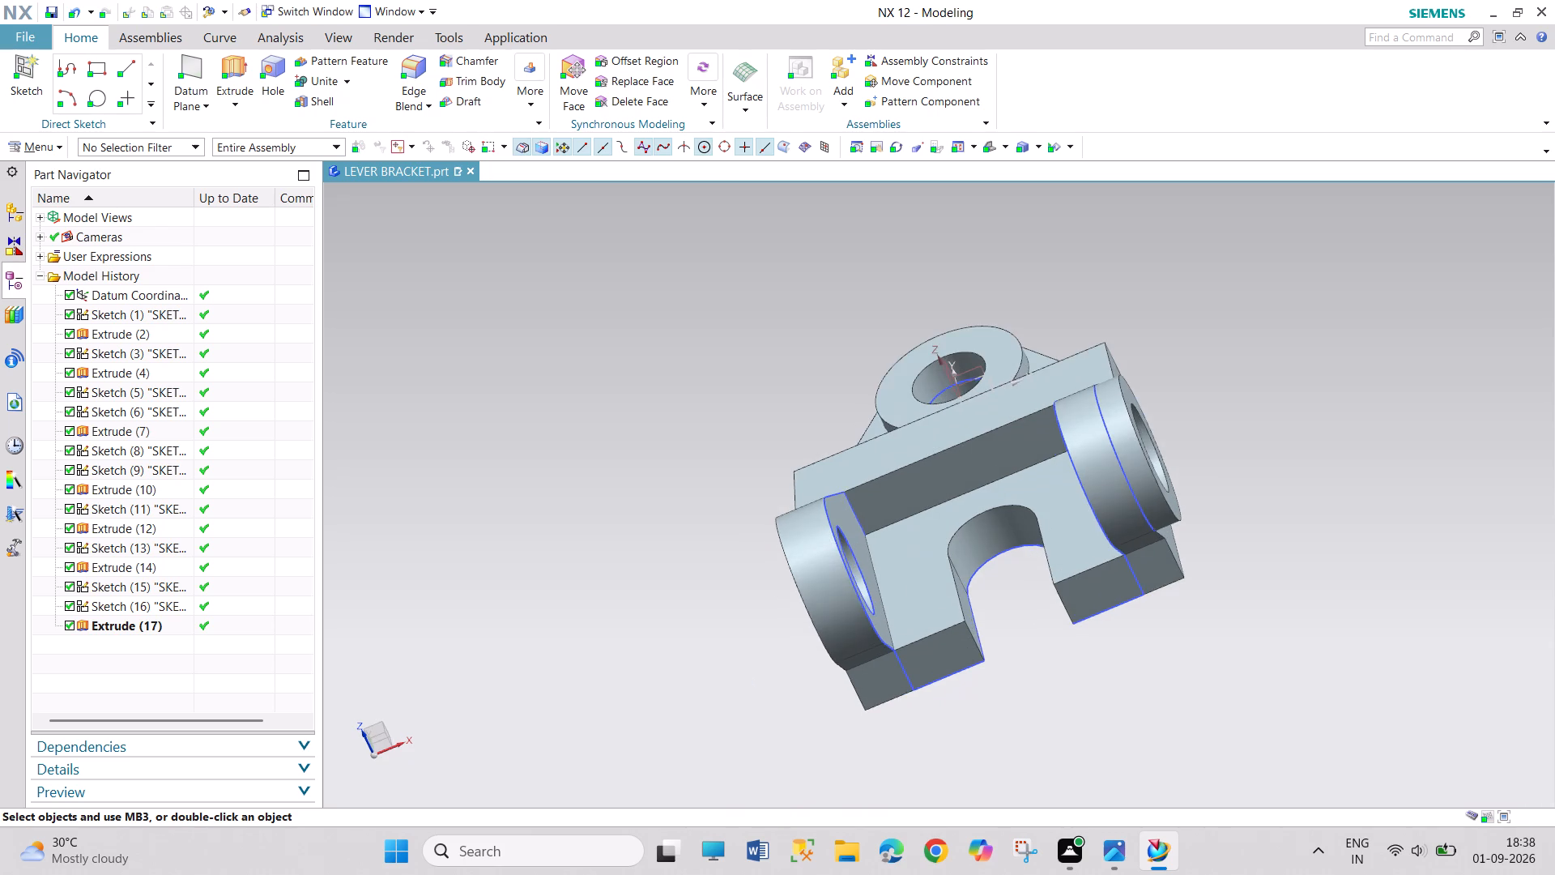
{"action": "middle_click_drag", "start_coordinate": [753, 611], "coordinate": [808, 594]}
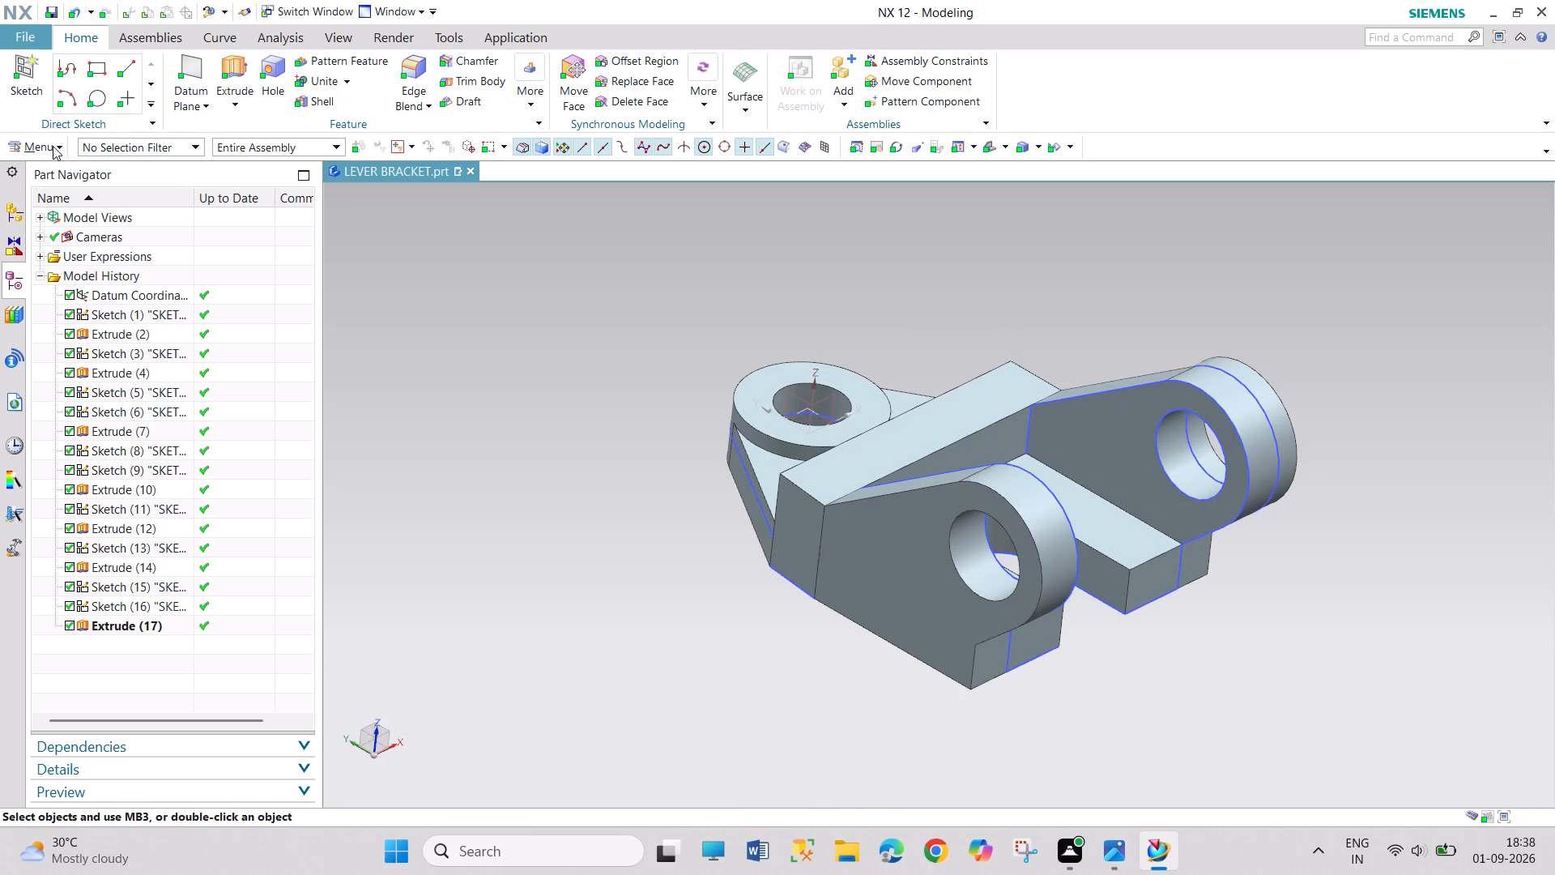
{"action": "left_click", "coordinate": [53, 146]}
{"action": "left_click", "coordinate": [83, 222]}
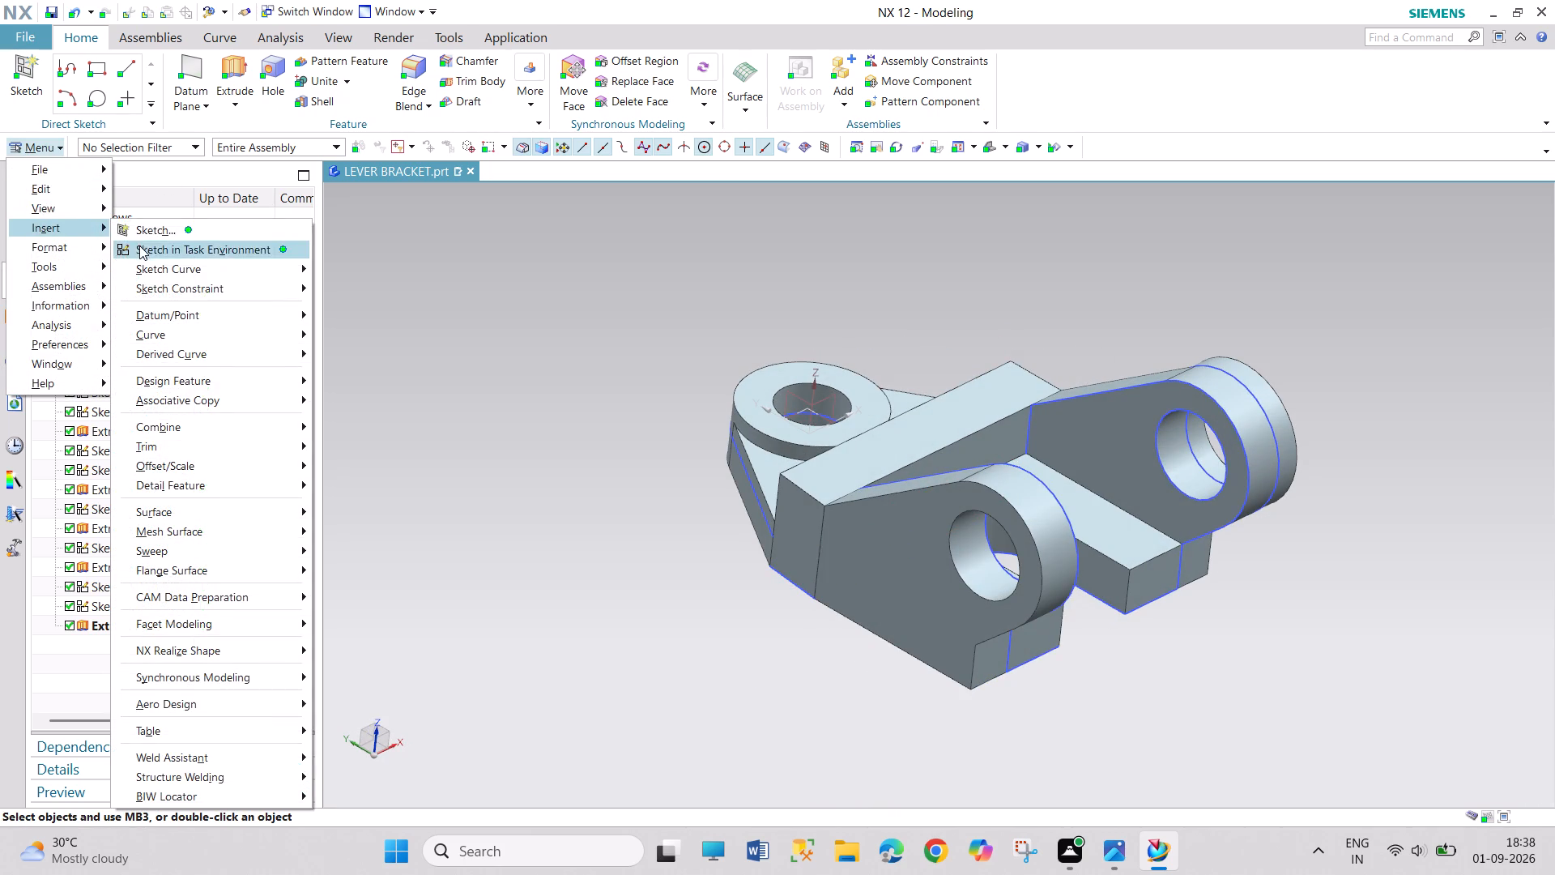
{"action": "left_click", "coordinate": [139, 245]}
{"action": "left_click", "coordinate": [1020, 612]}
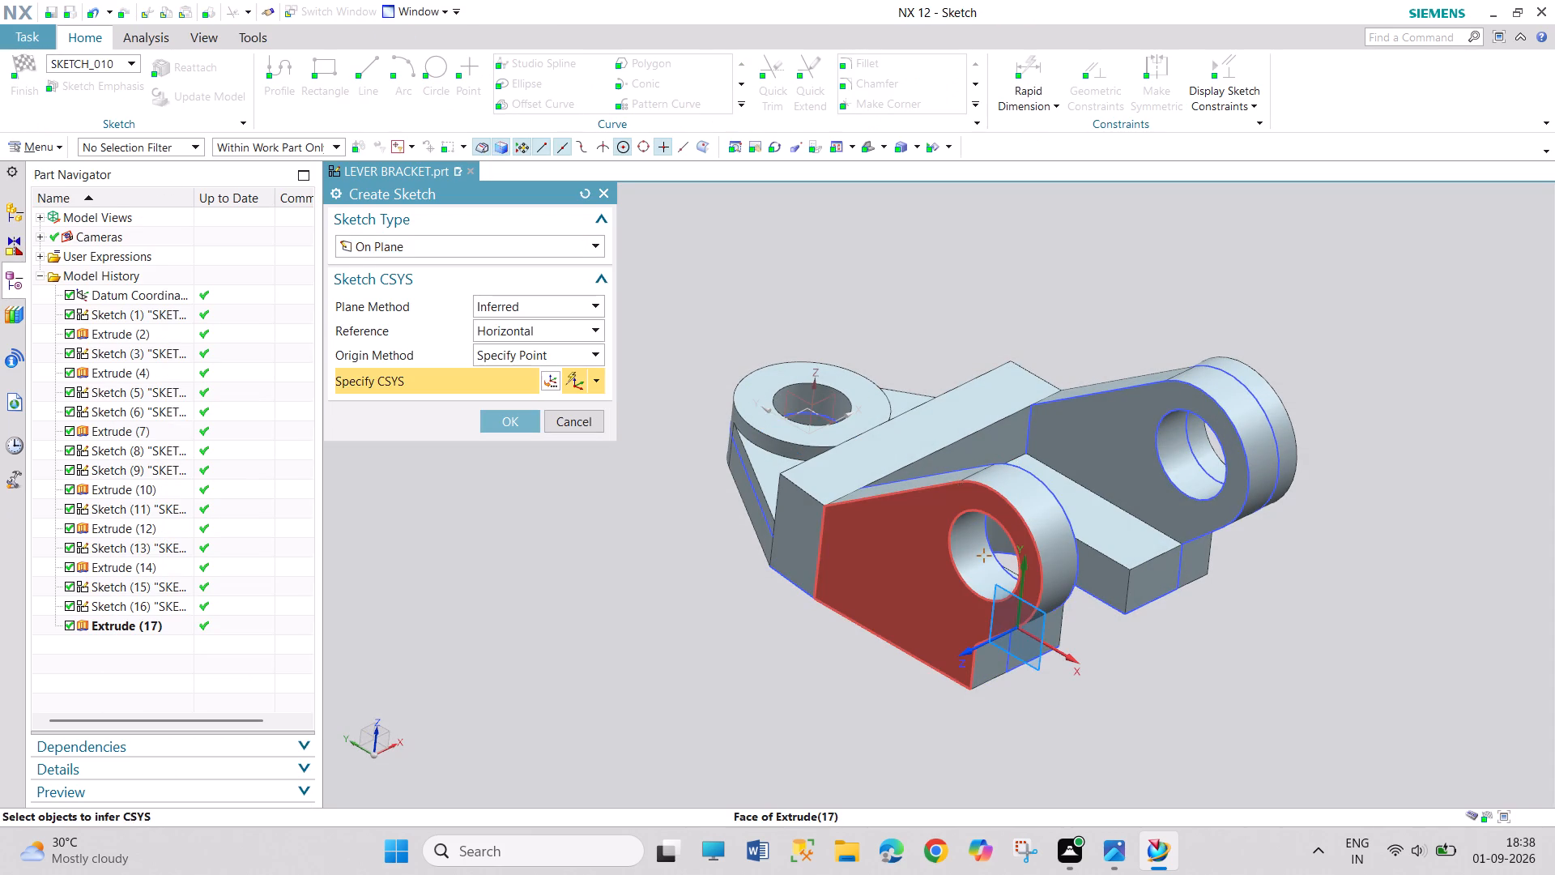
{"action": "left_click", "coordinate": [498, 421]}
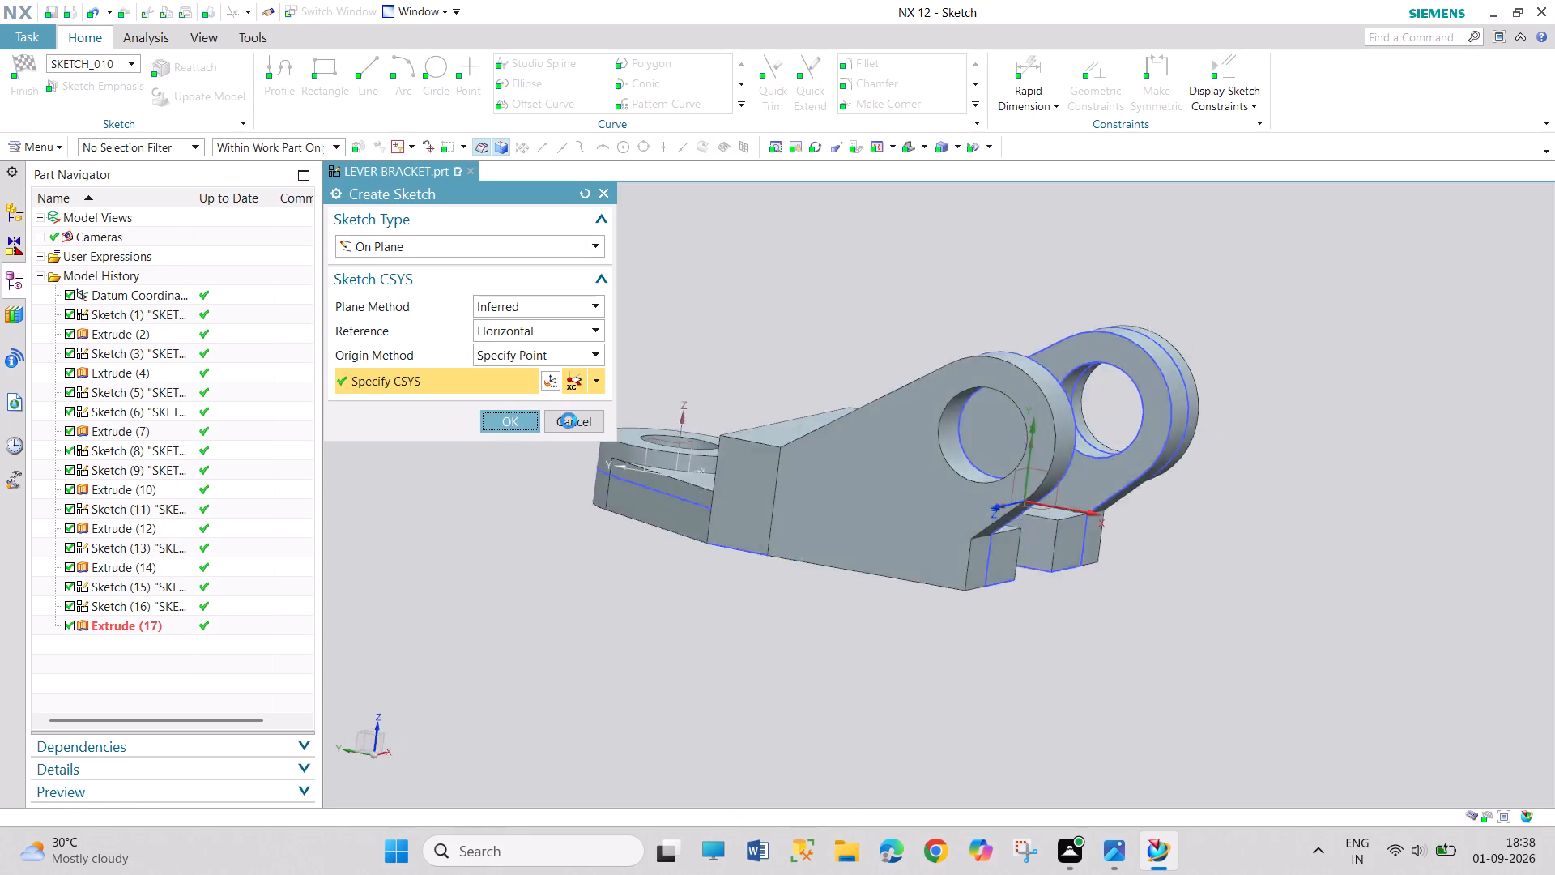
Draw a 22 mm diameter circle centred on the second lug's hole.
{"action": "left_click", "coordinate": [428, 75]}
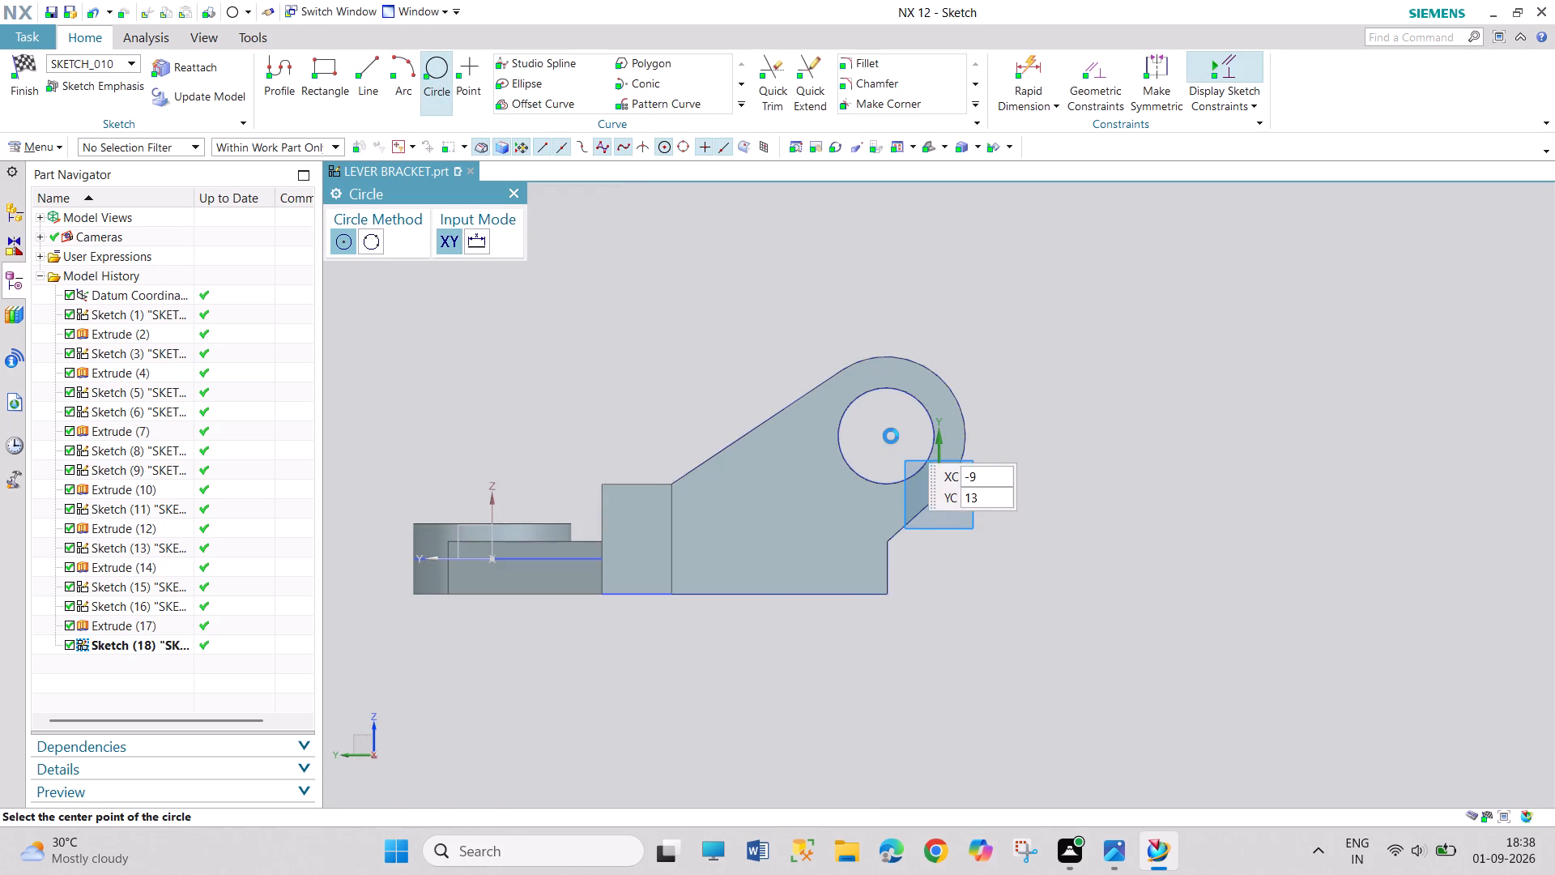
{"action": "left_click", "coordinate": [888, 436]}
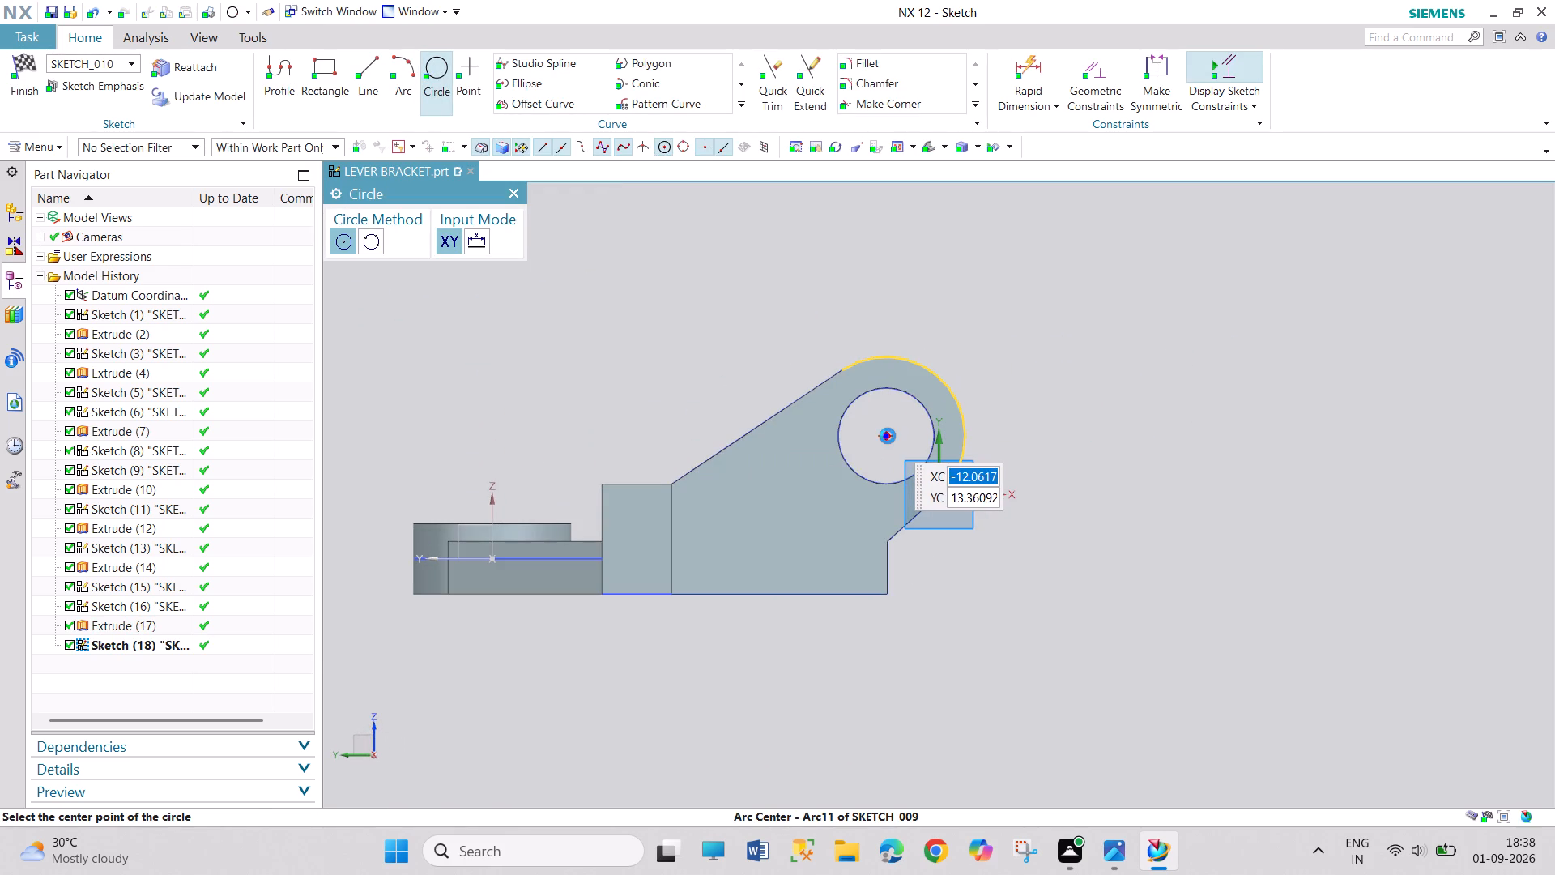
{"action": "left_click", "coordinate": [965, 456]}
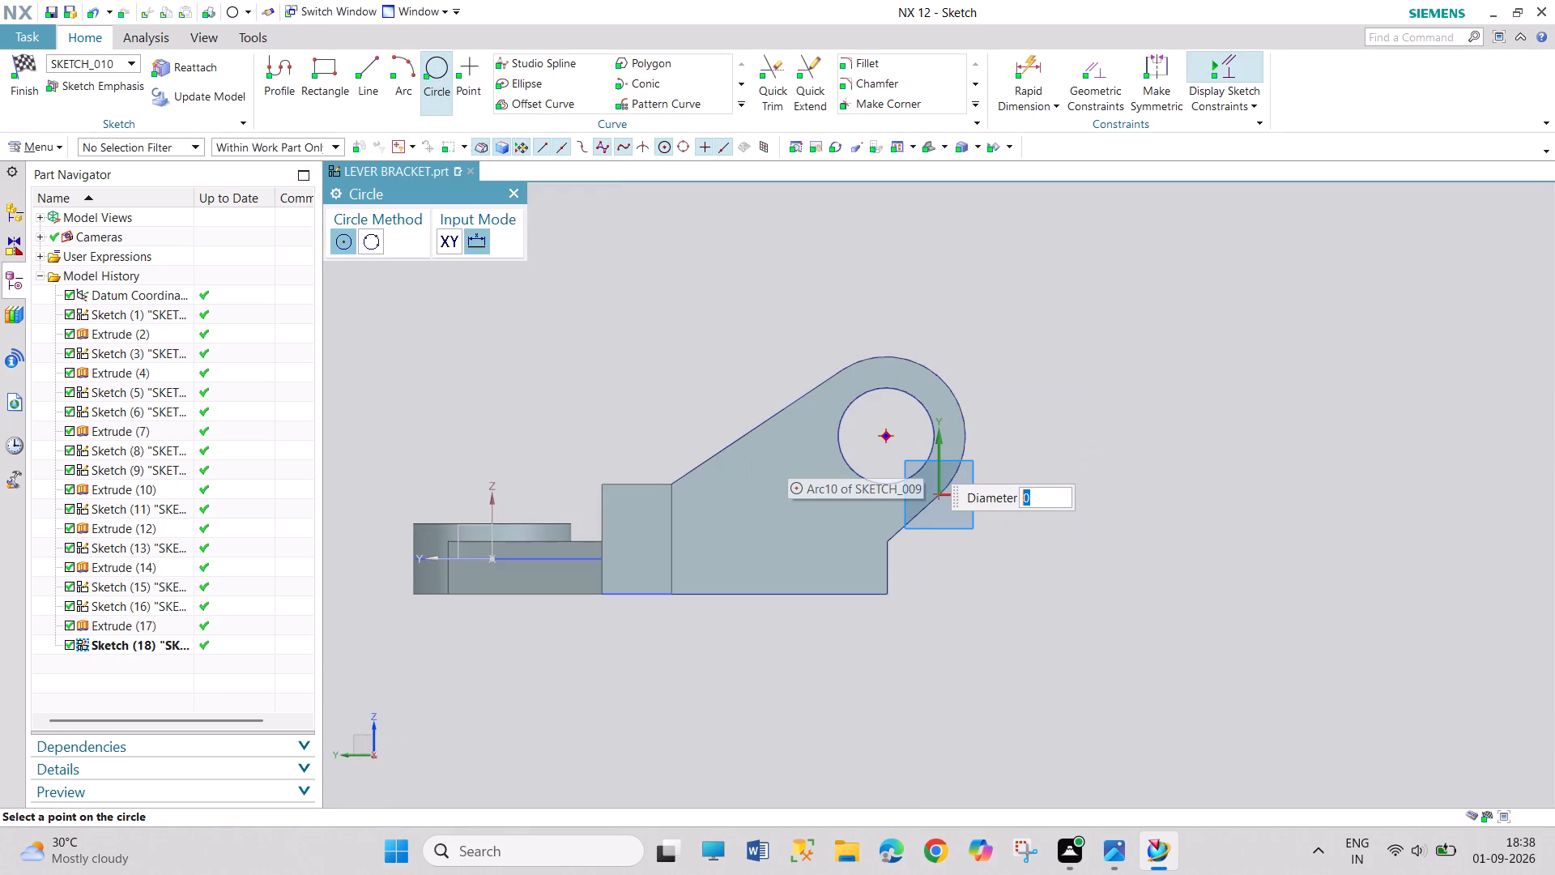
{"action": "left_click", "coordinate": [924, 457]}
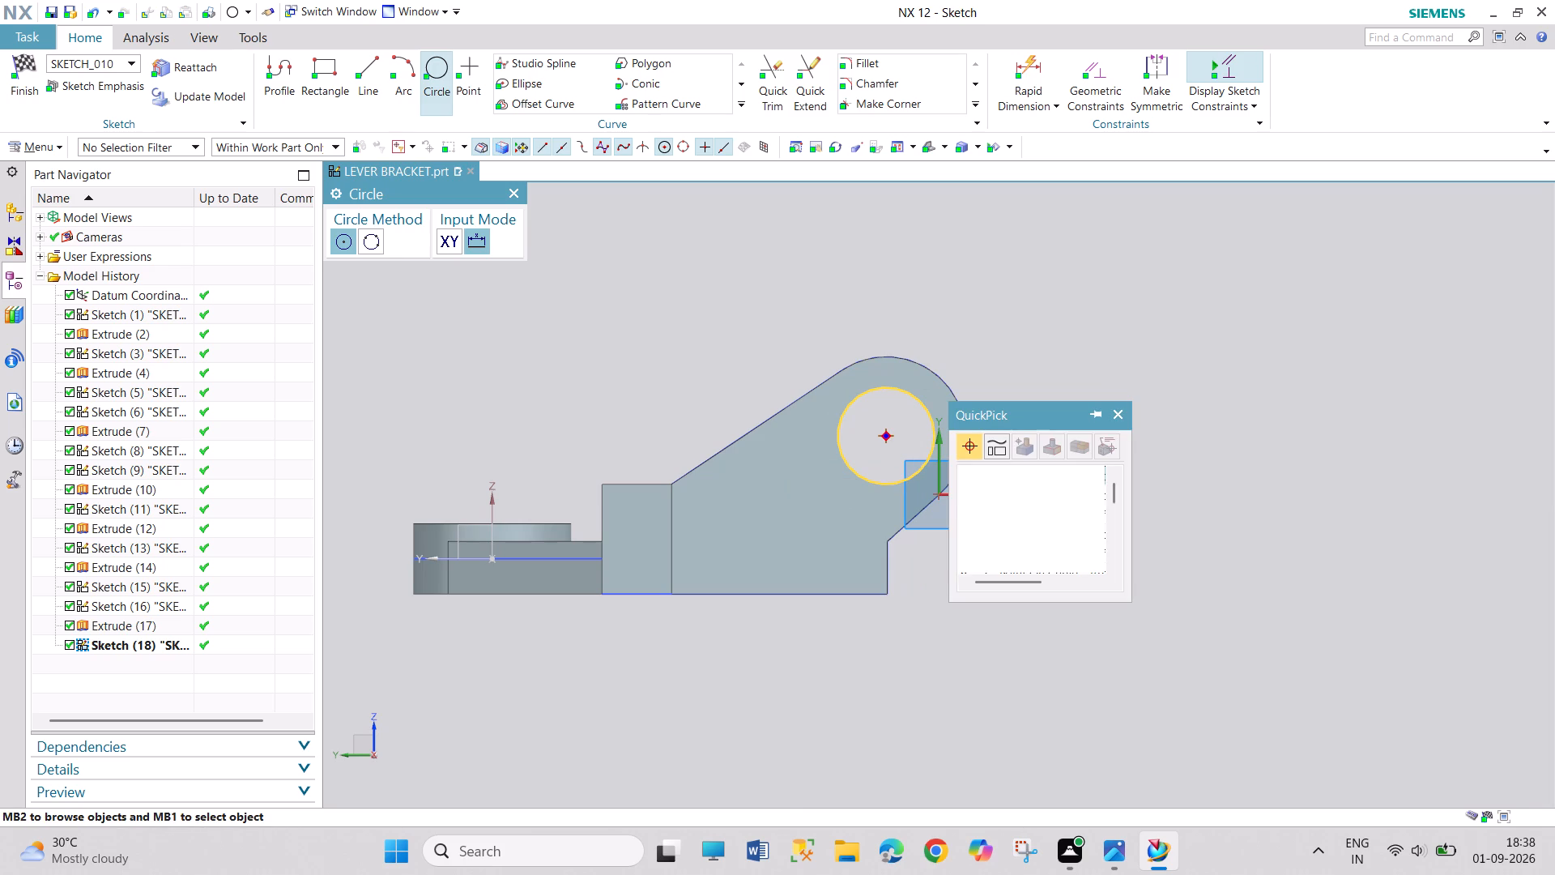
{"action": "left_click", "coordinate": [989, 471]}
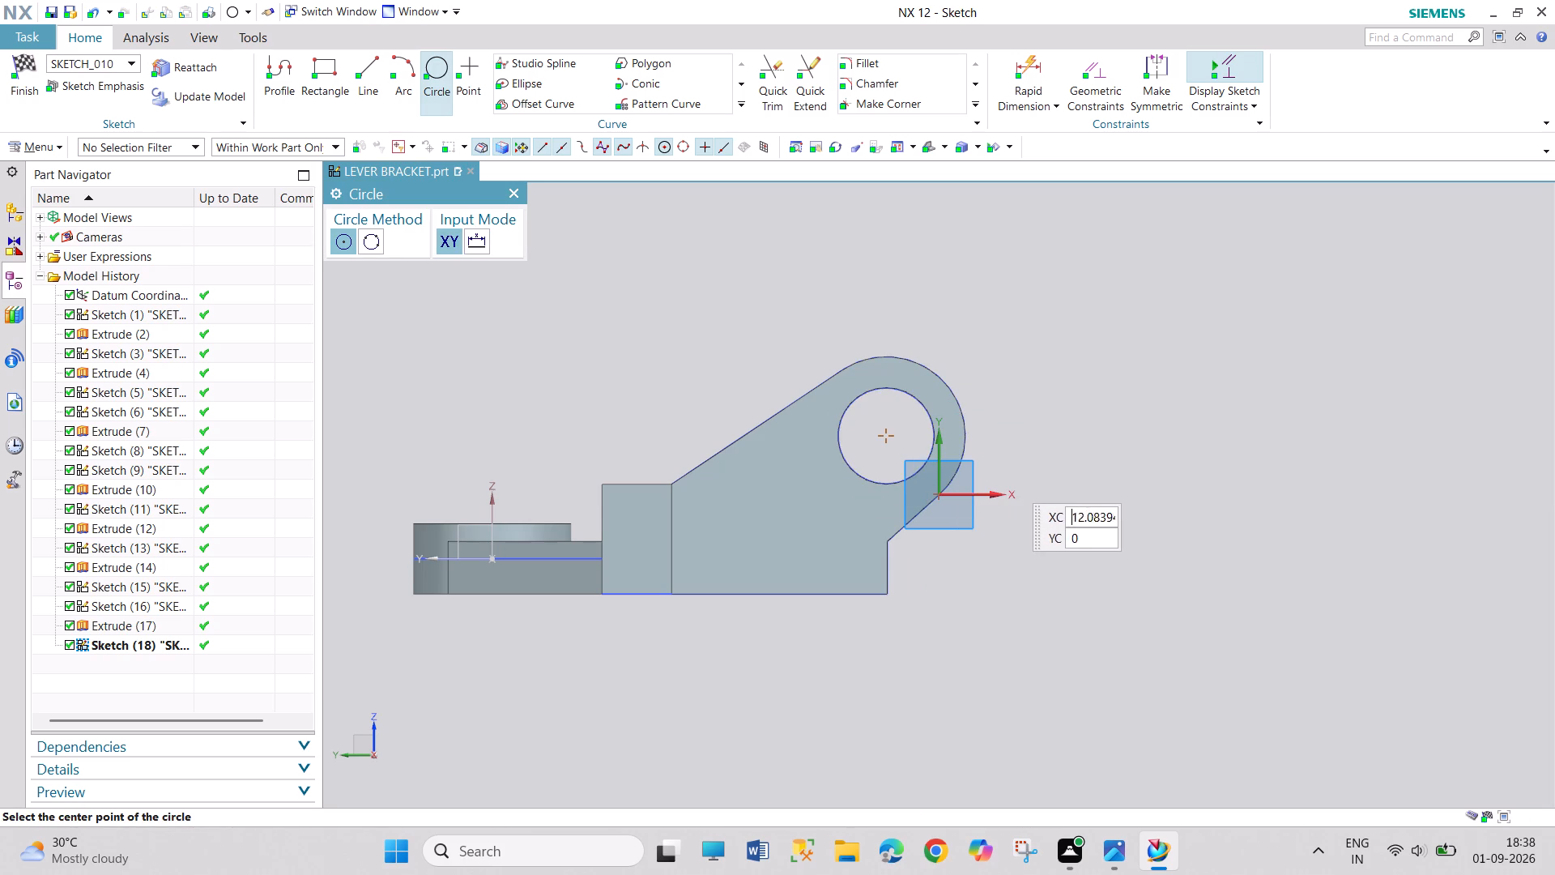
{"action": "middle_click_drag", "start_coordinate": [1013, 475], "coordinate": [995, 489]}
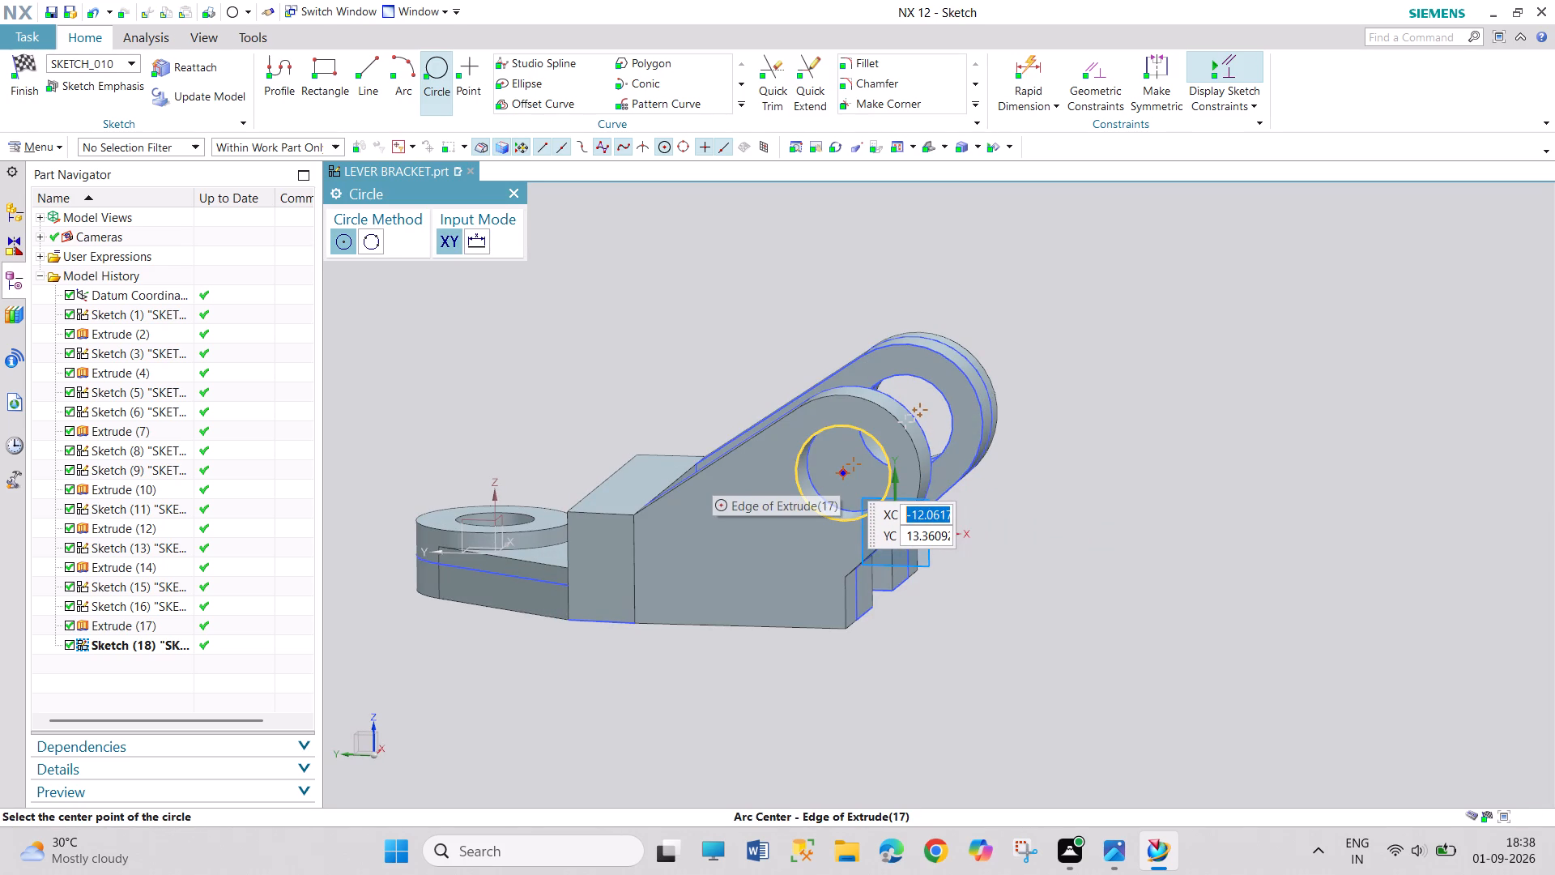
{"action": "left_click", "coordinate": [841, 474]}
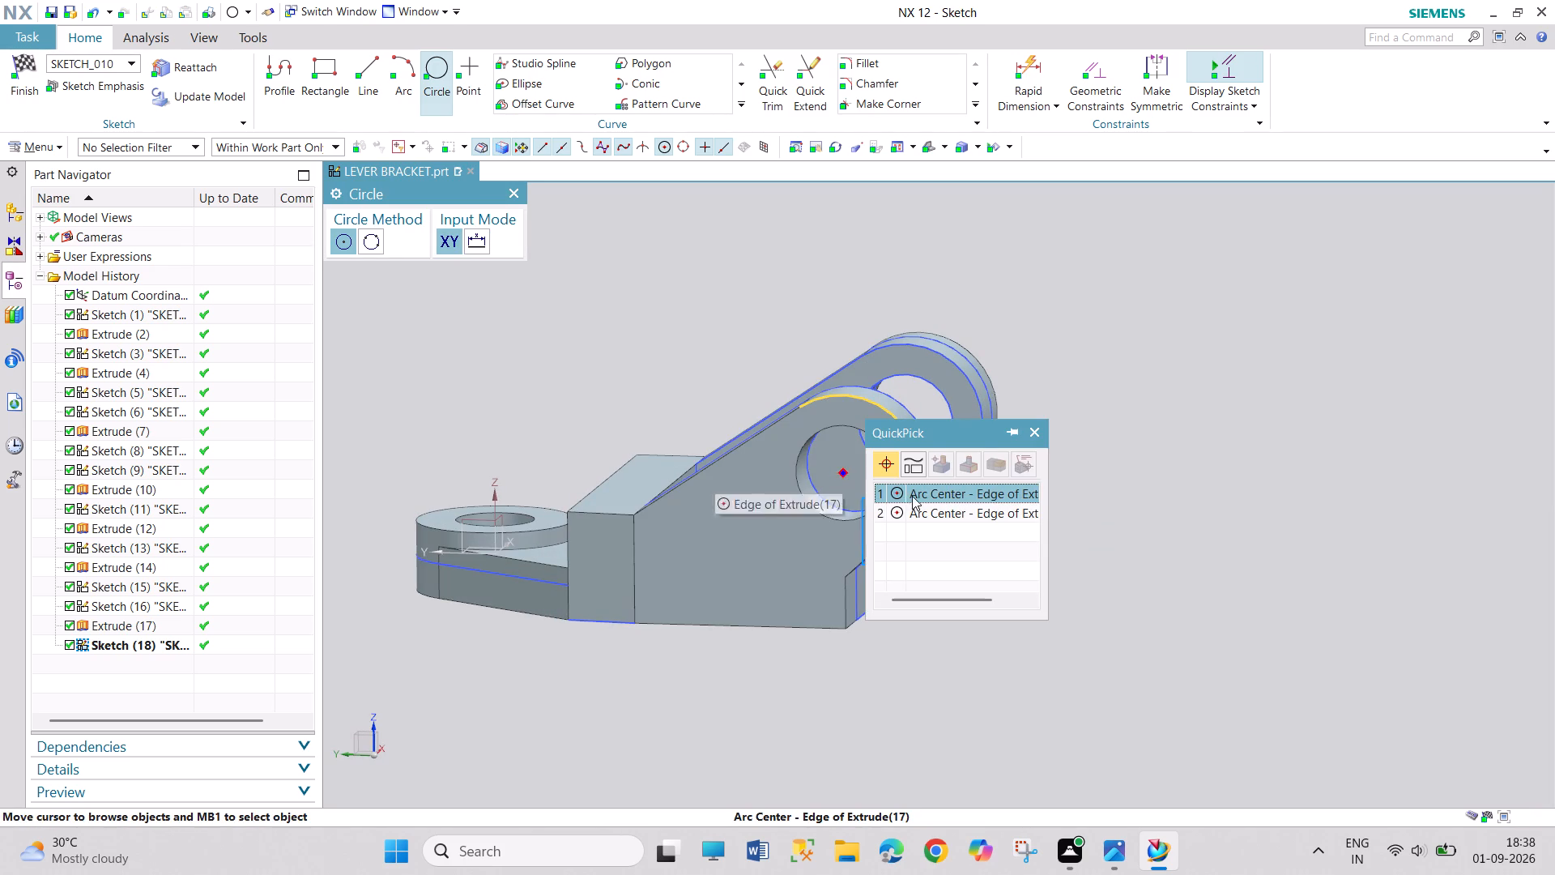
{"action": "left_click", "coordinate": [912, 496]}
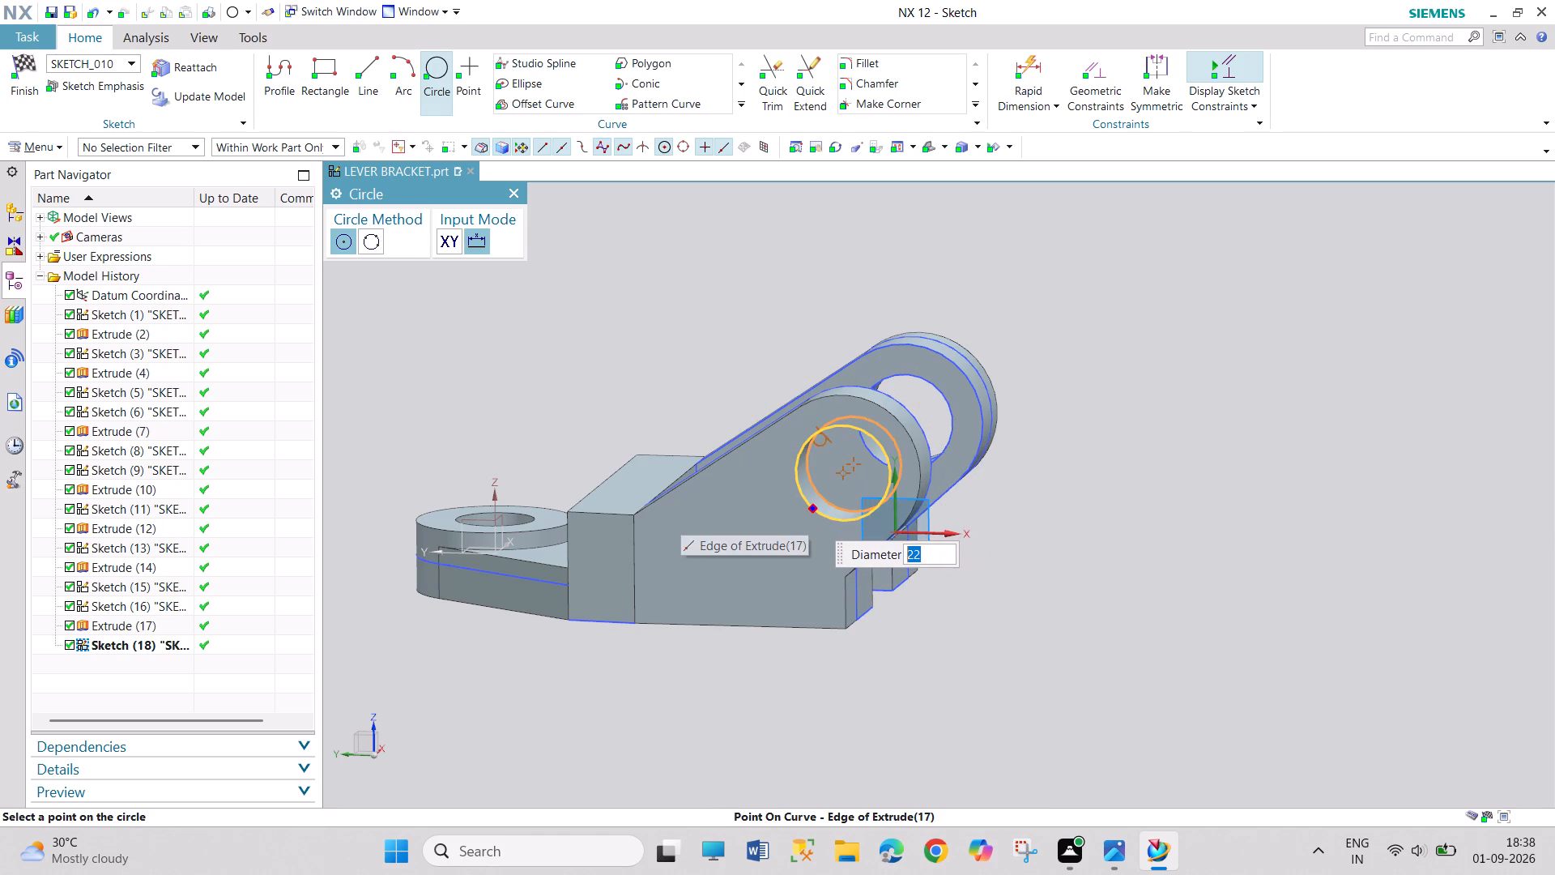
{"action": "type", "text": "22"}
{"action": "key", "text": "Return"}
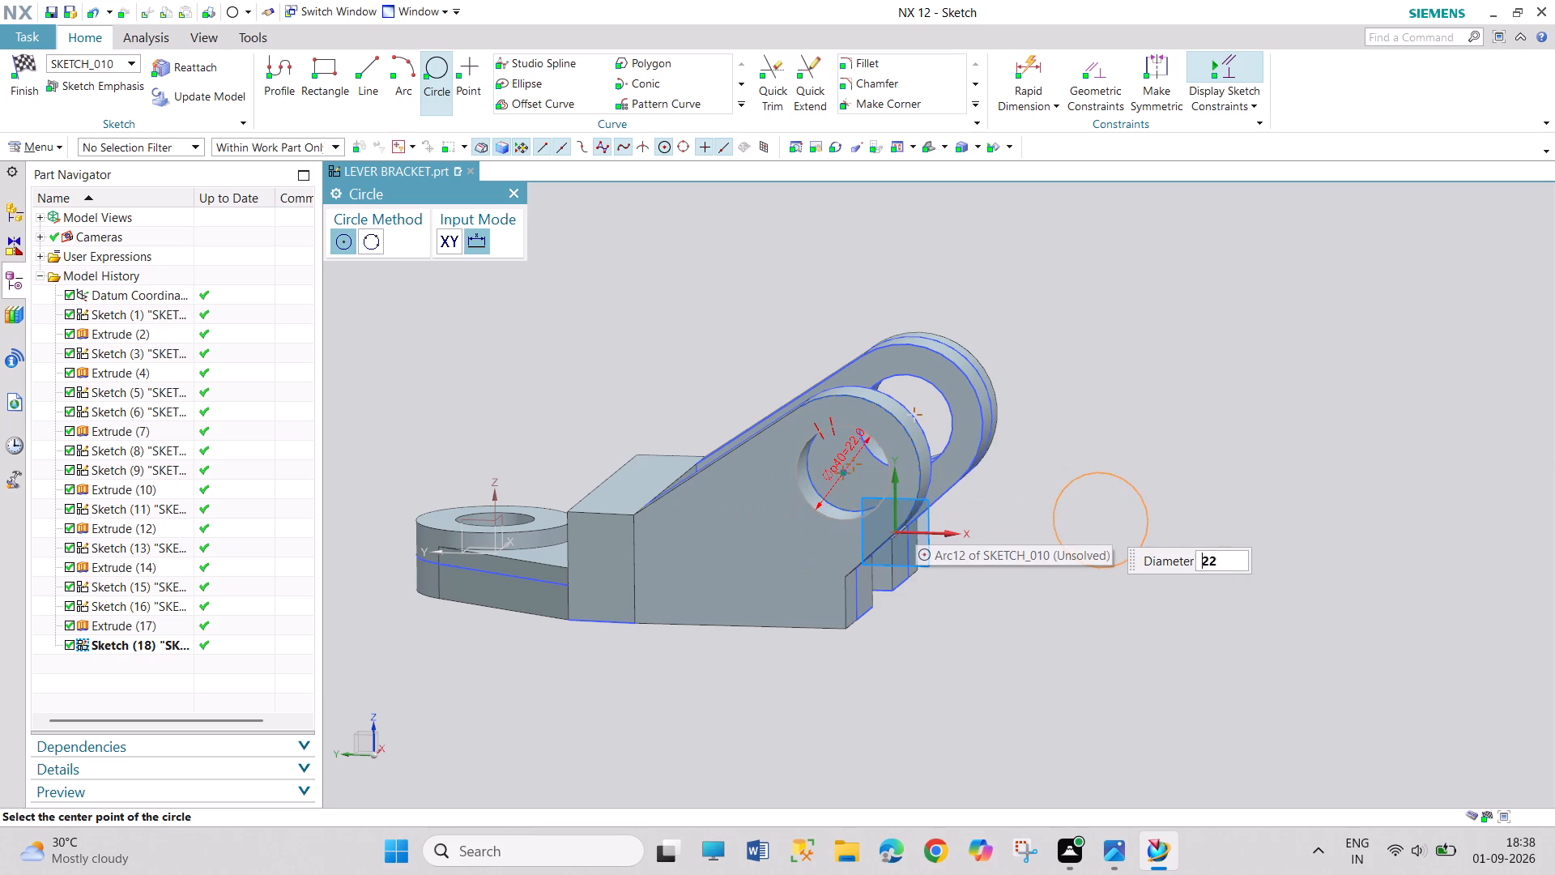
Draw a 36 mm diameter circle concentric with the 22 mm circle on the second lug's outer face.
{"action": "type", "text": "36"}
{"action": "key", "text": "Return"}
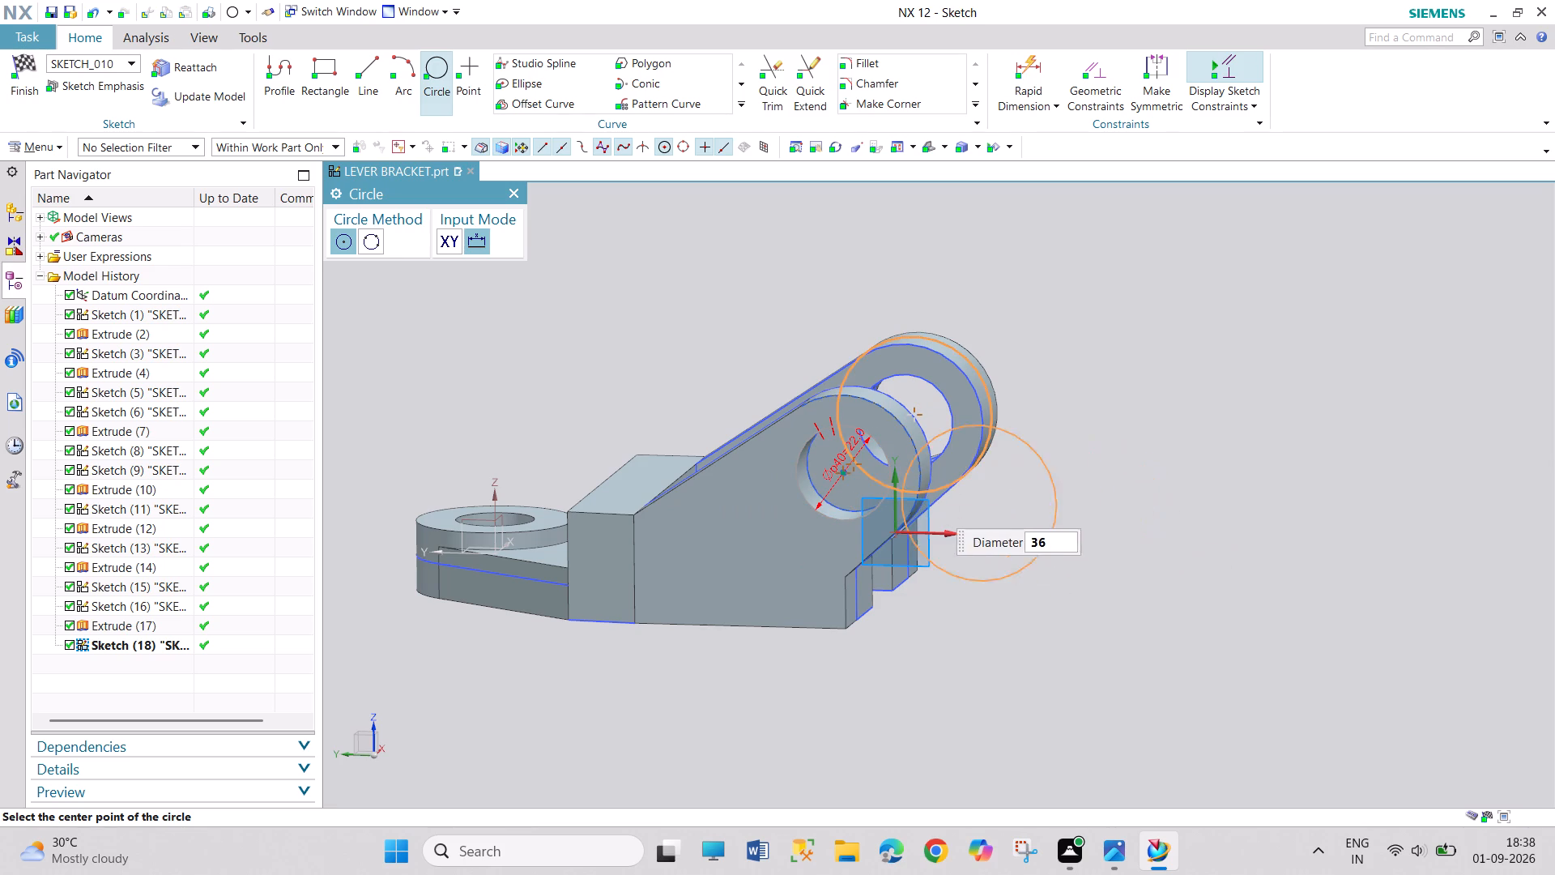
{"action": "left_click", "coordinate": [846, 476]}
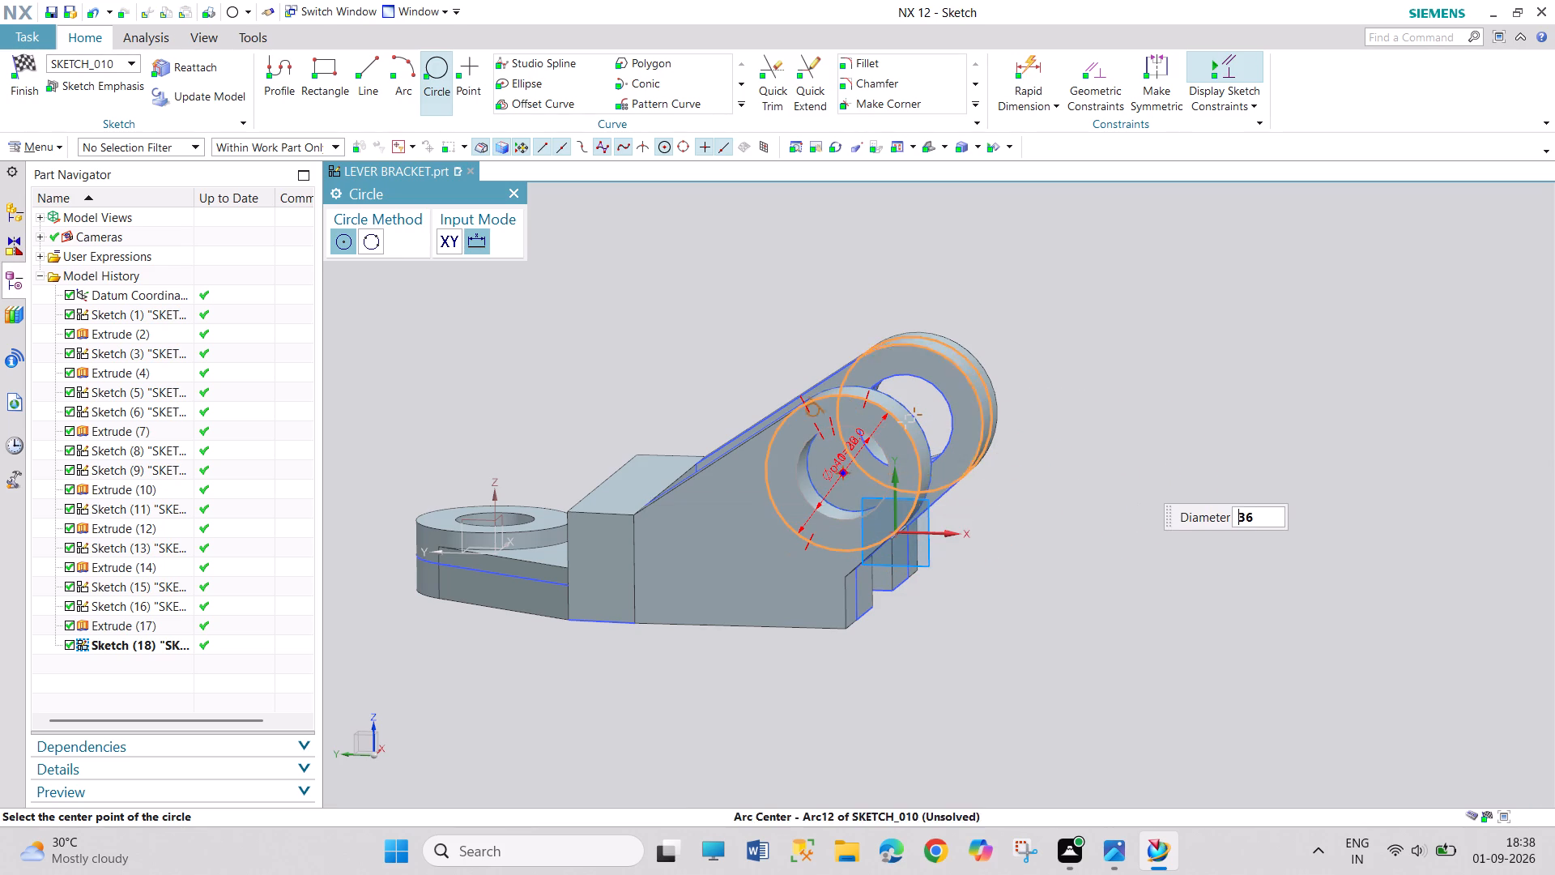
{"action": "key", "text": "Escape"}
{"action": "key", "text": "Escape"}
{"action": "key", "text": "Escape"}
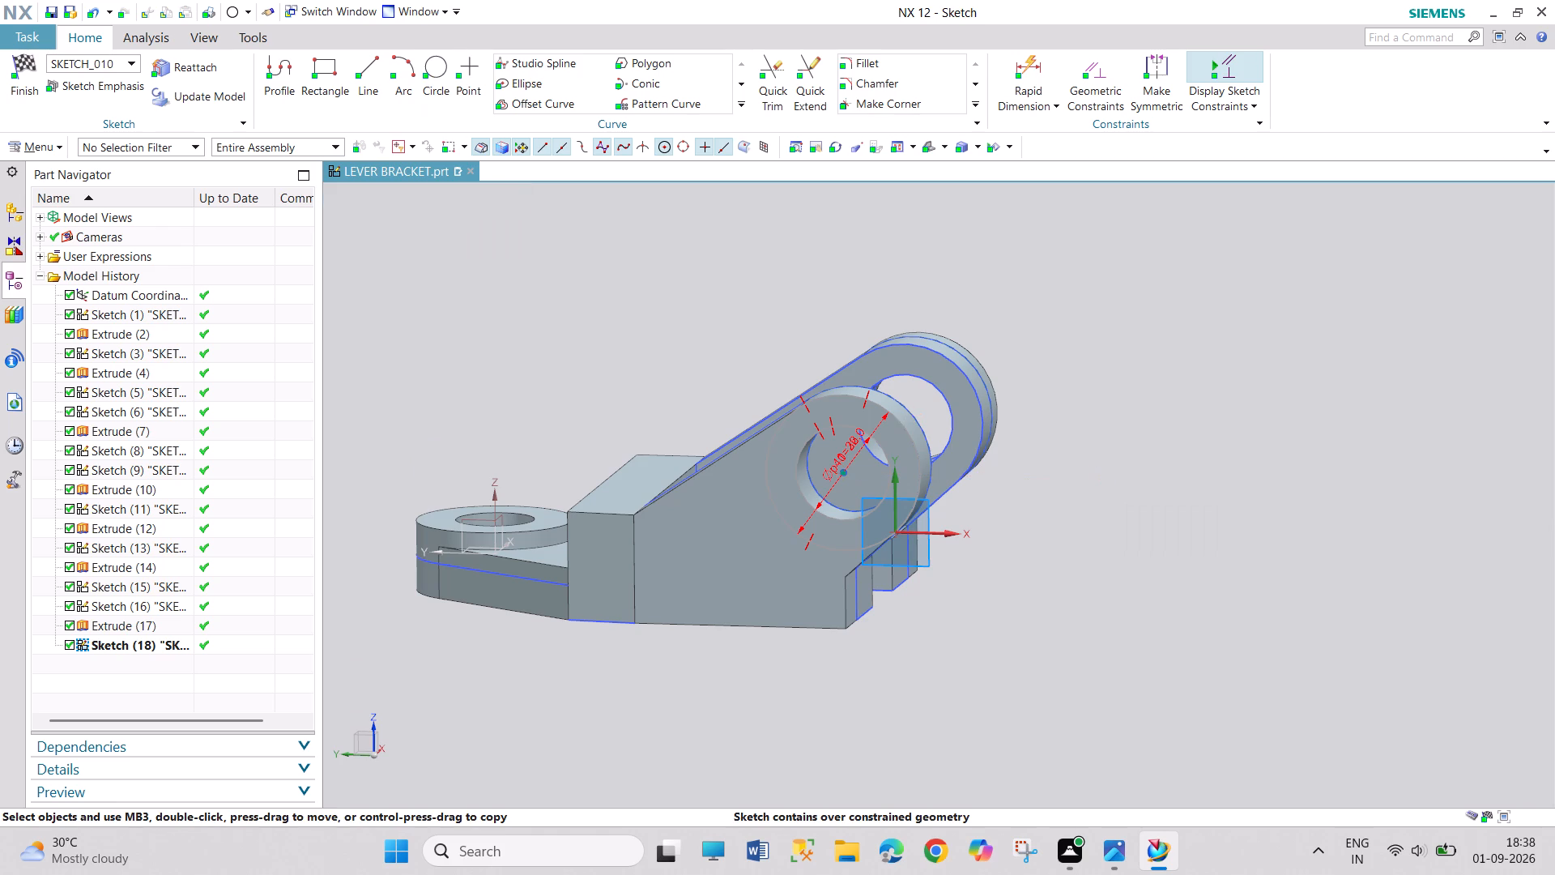
{"action": "key", "text": "Escape"}
Delete the diameter dimensions of both the inner and outer circles and finish the sketch.
{"action": "right_click", "coordinate": [837, 463]}
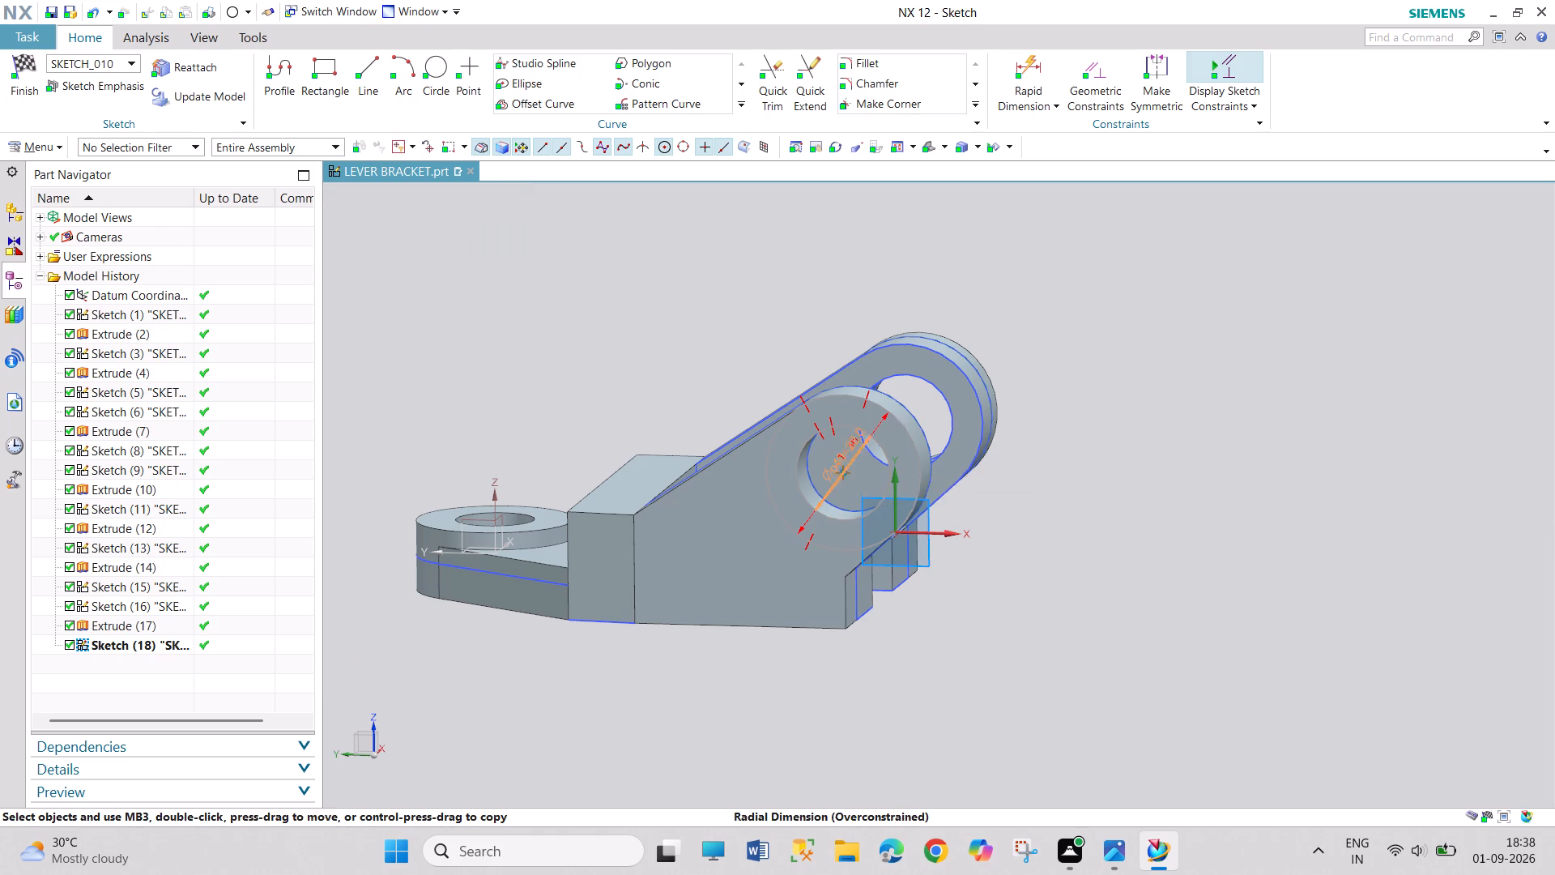
{"action": "left_click", "coordinate": [916, 675]}
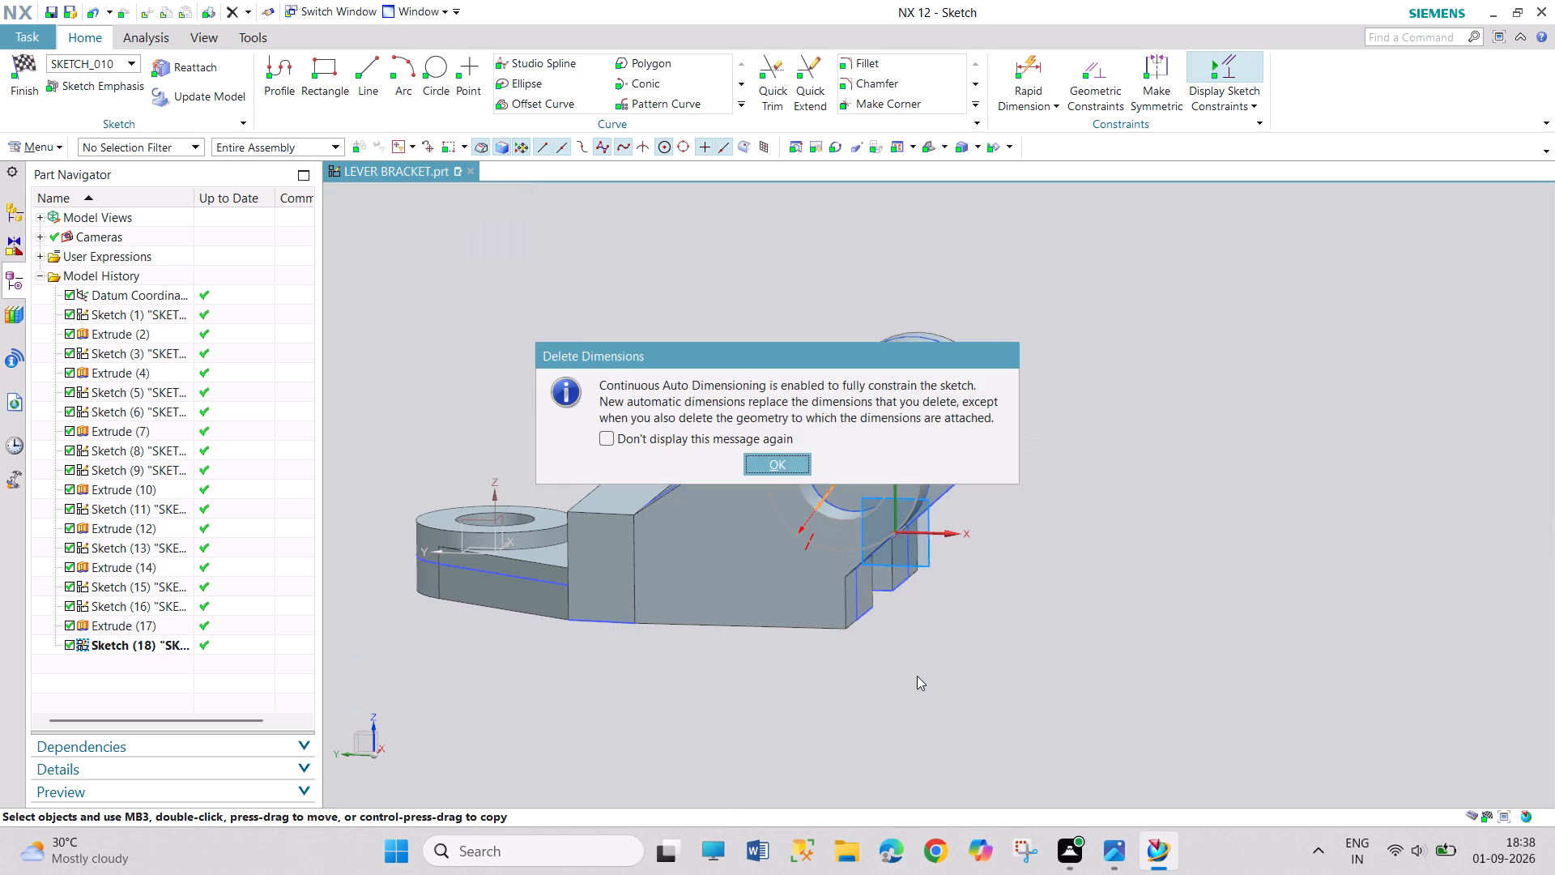
{"action": "key", "text": "Return"}
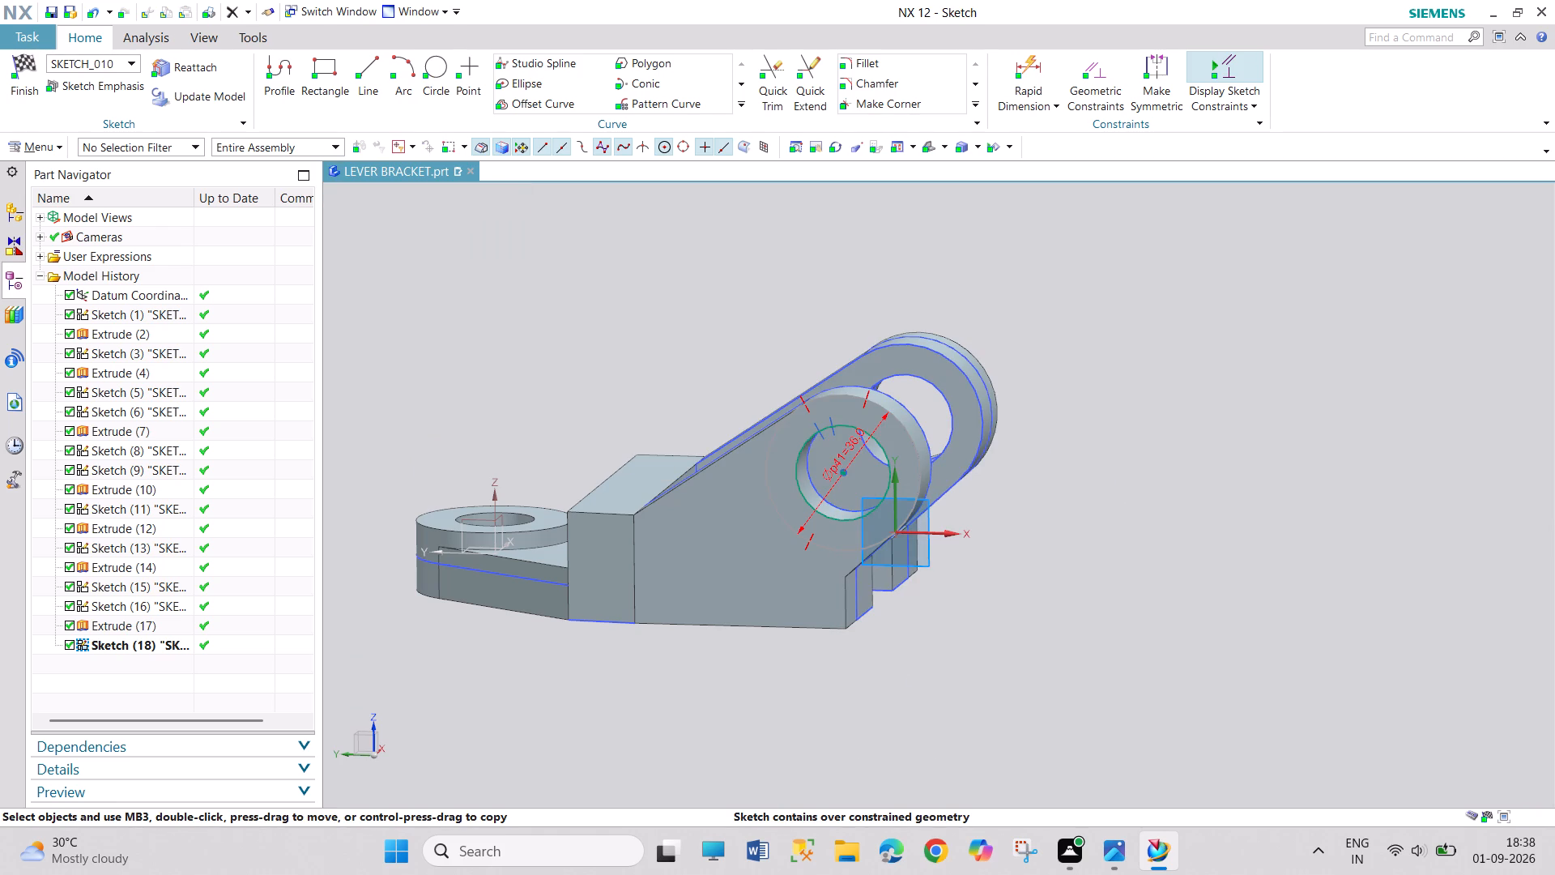
{"action": "middle_click_drag", "start_coordinate": [1014, 554], "coordinate": [979, 564]}
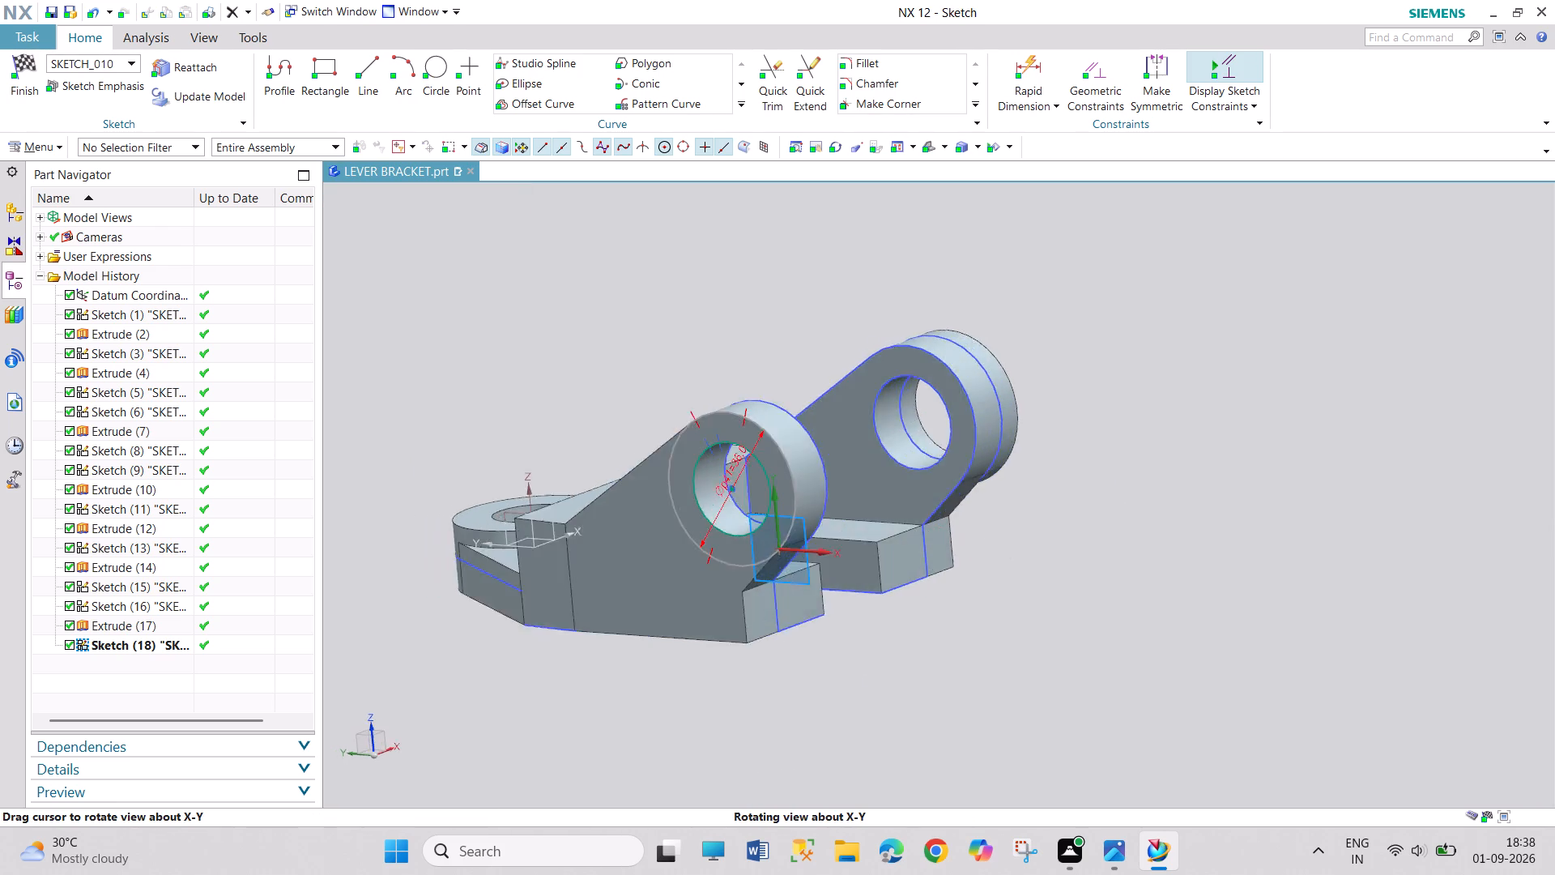
{"action": "middle_click_drag", "start_coordinate": [979, 564], "coordinate": [1023, 595]}
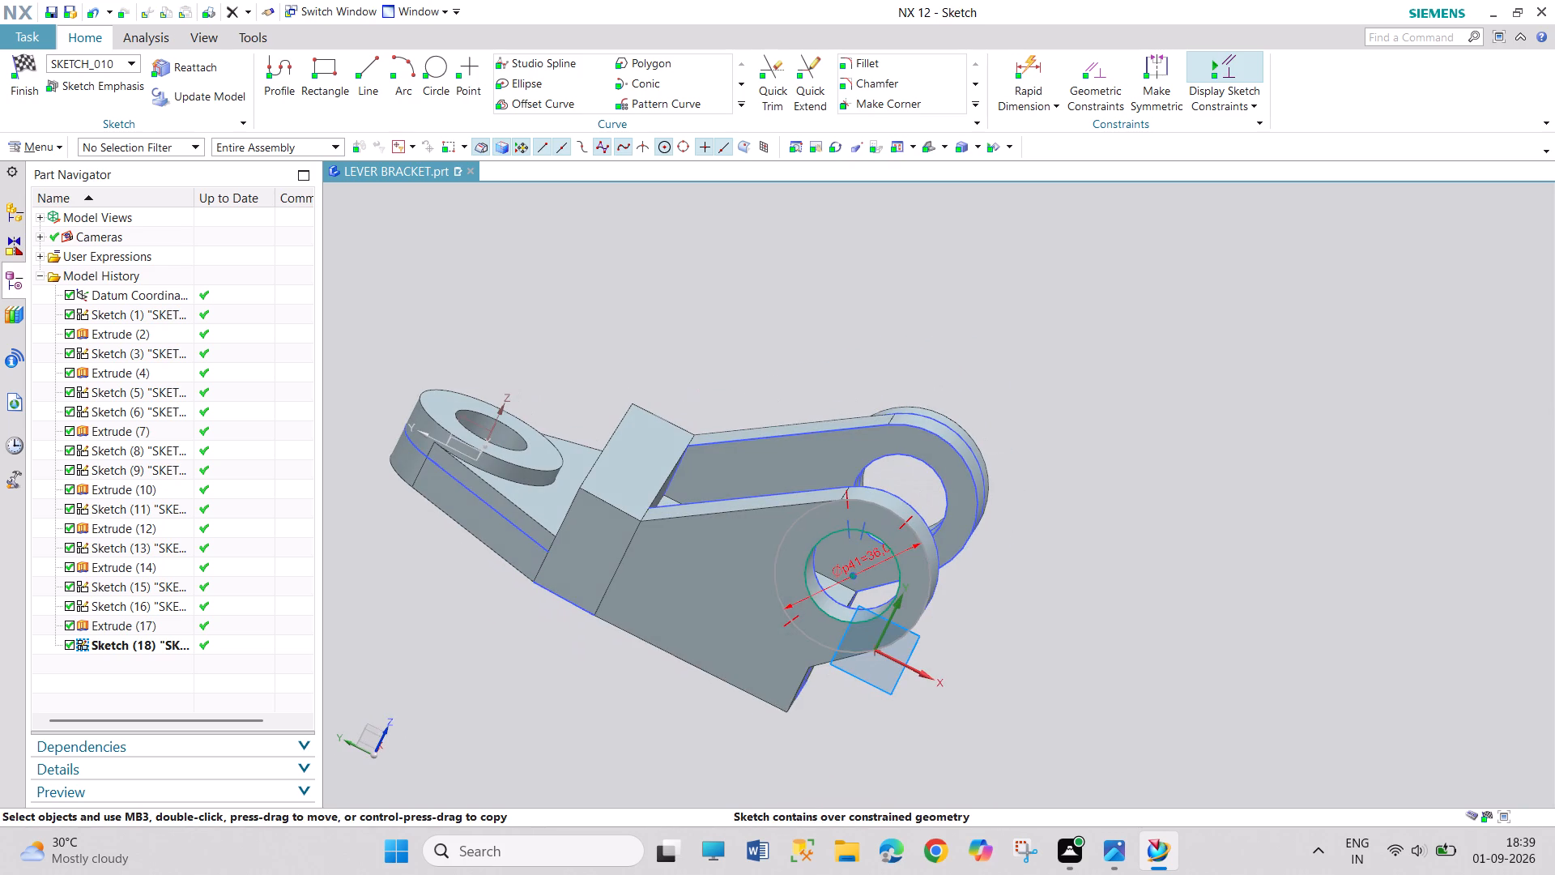
{"action": "right_click", "coordinate": [861, 559]}
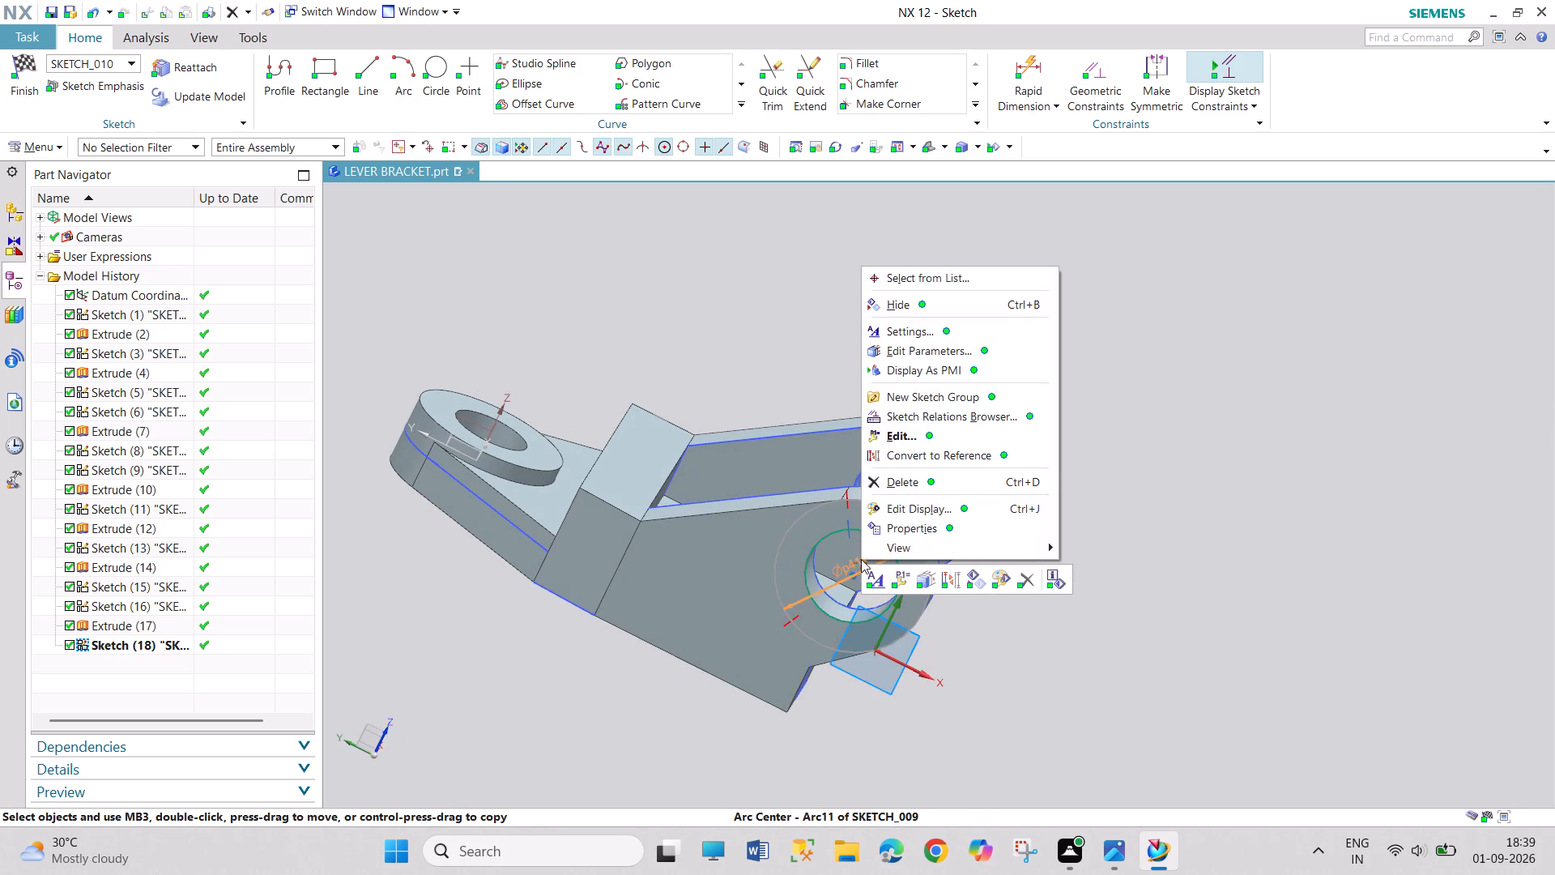
{"action": "left_click", "coordinate": [928, 481]}
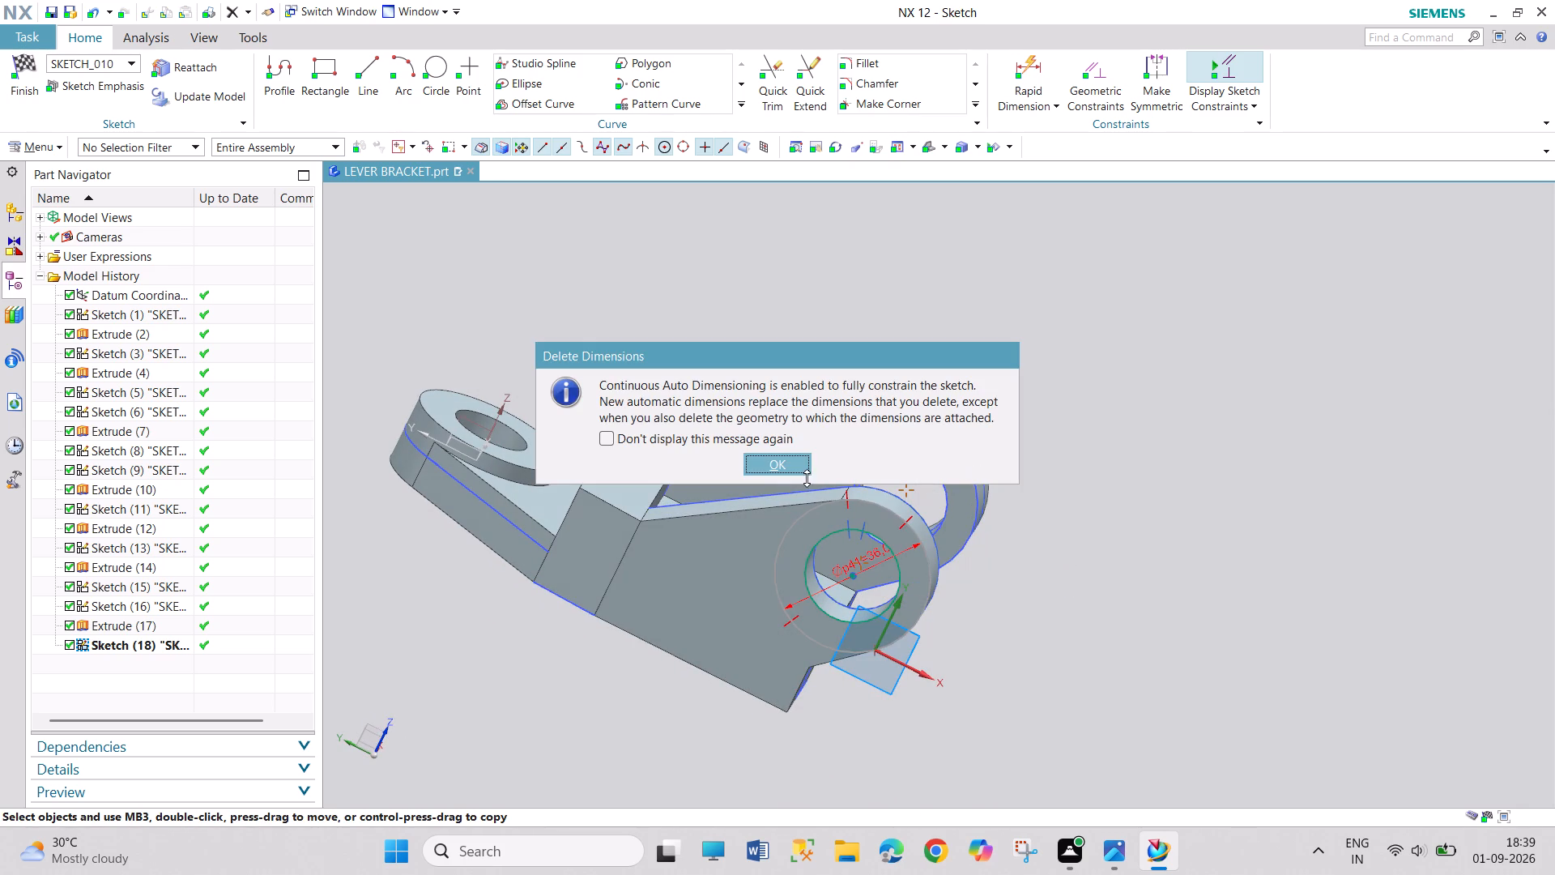
{"action": "left_click", "coordinate": [799, 476]}
{"action": "left_click", "coordinate": [799, 472]}
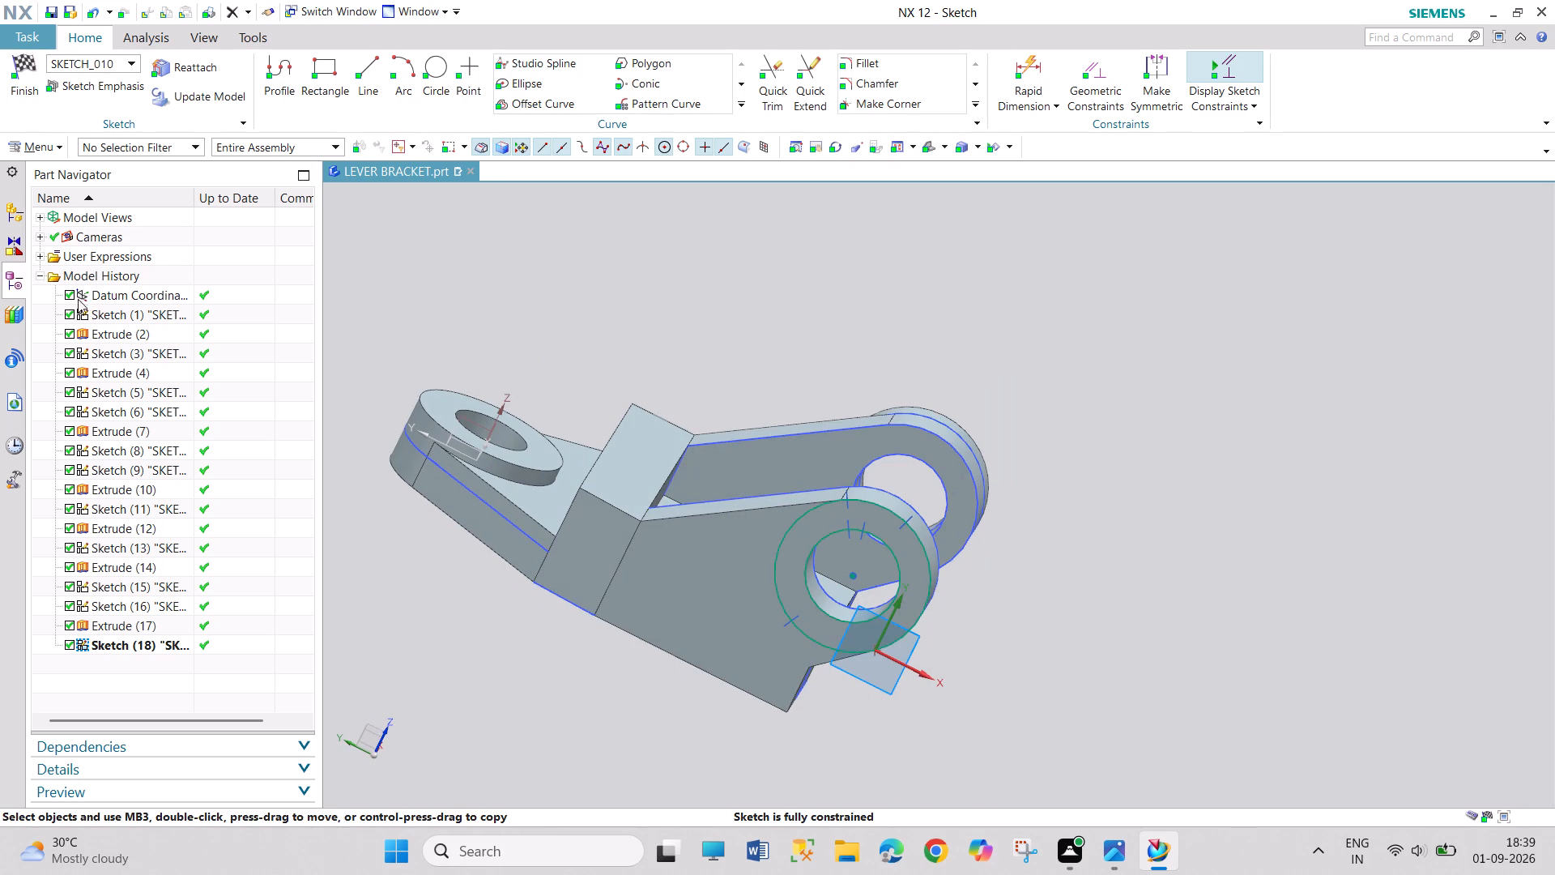
{"action": "left_click", "coordinate": [23, 96]}
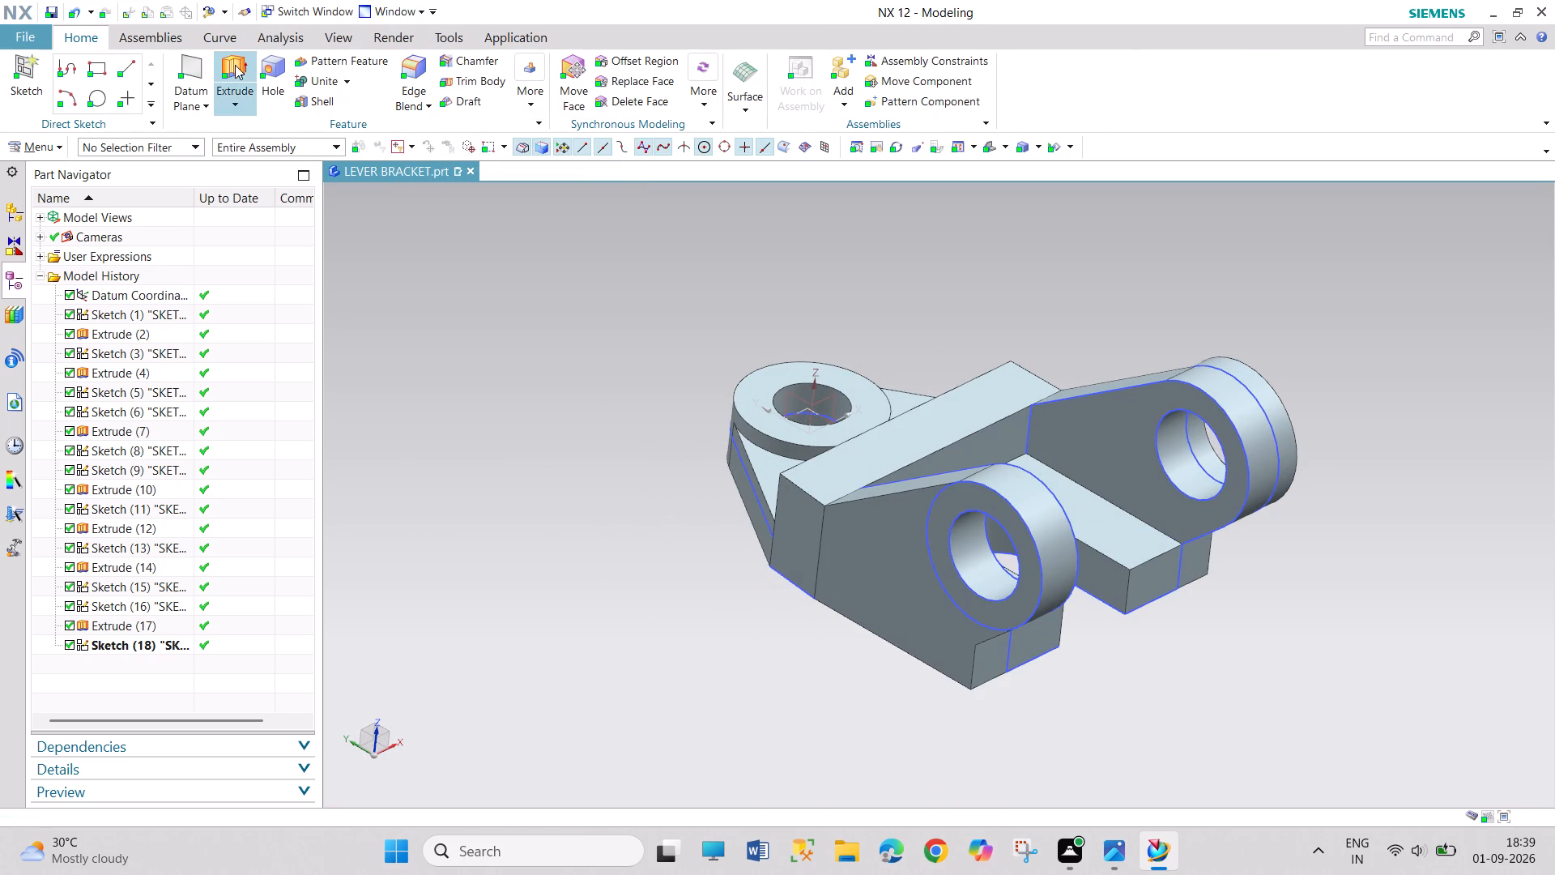
Extrude the two concentric circles outward from the second lug from 0 to 6 mm to form the outer boss.
{"action": "left_click", "coordinate": [234, 71]}
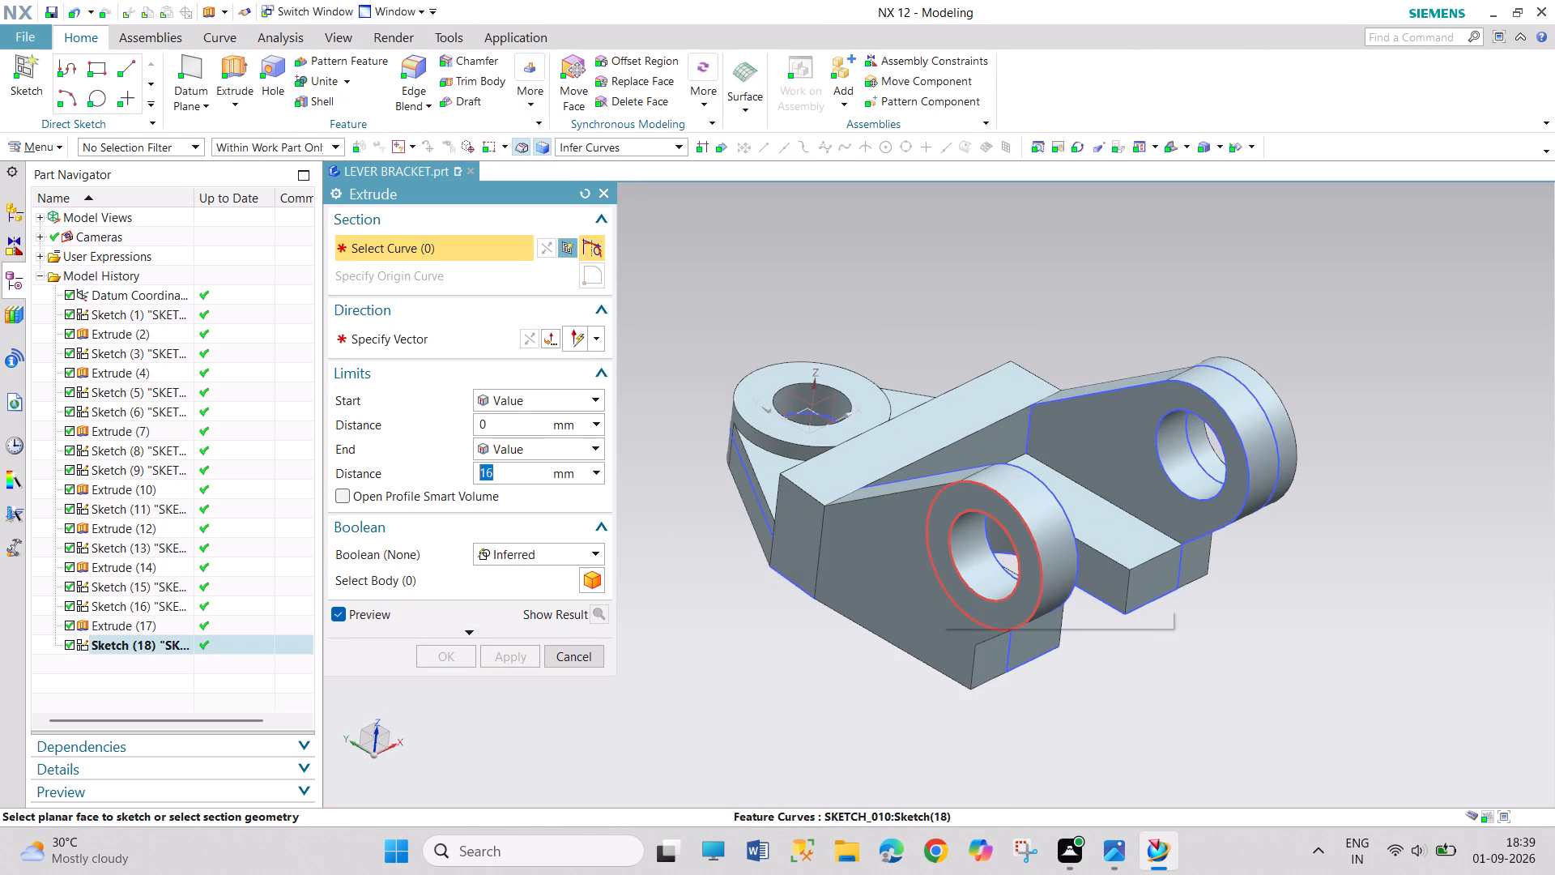
{"action": "left_click", "coordinate": [940, 587]}
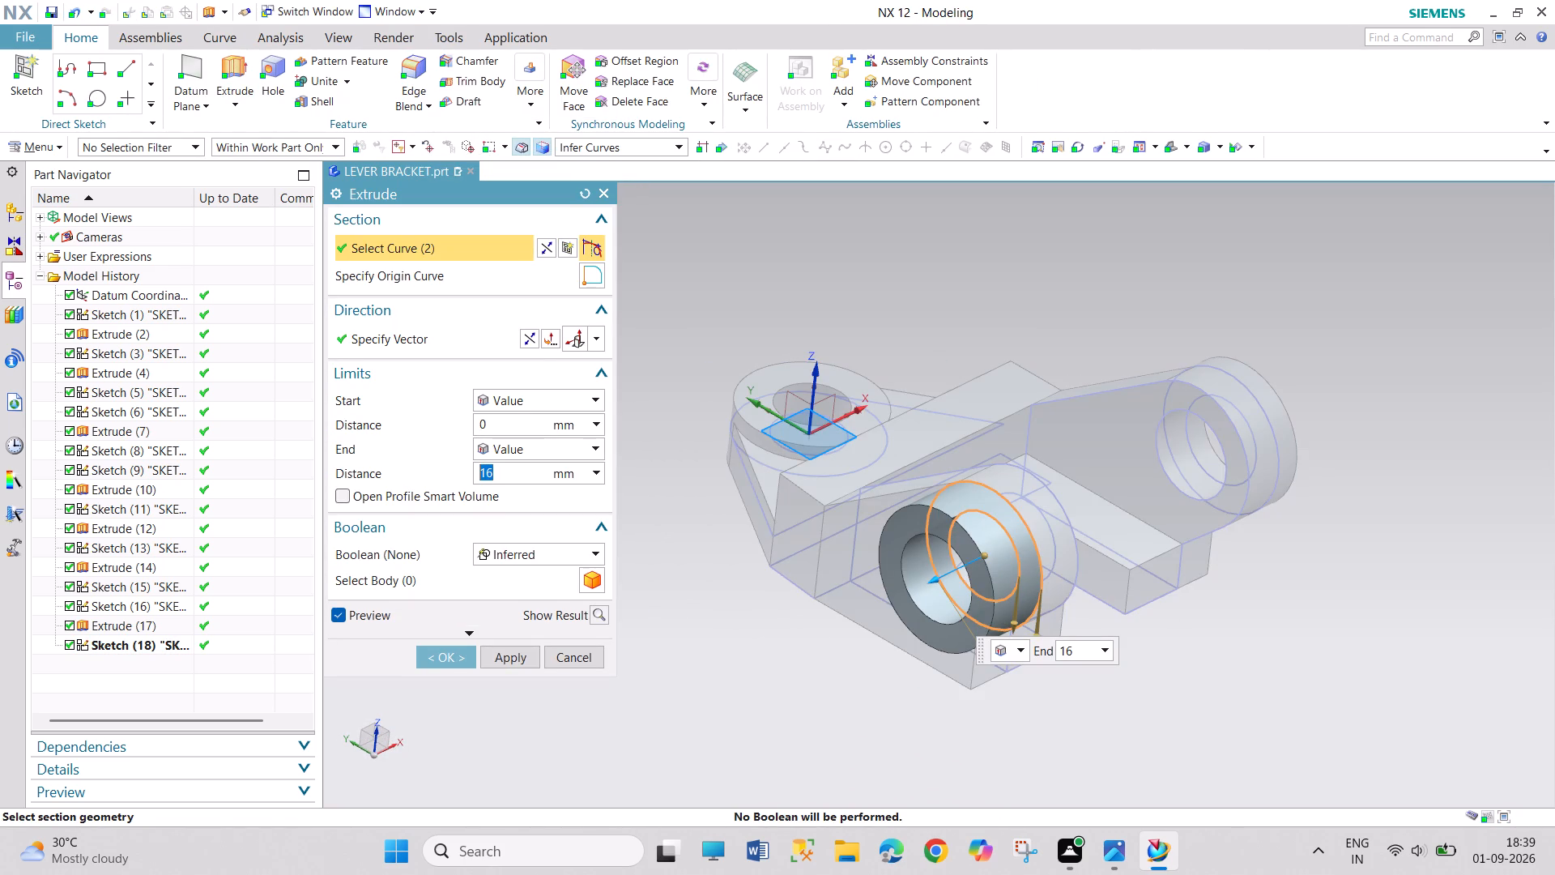
{"action": "key", "text": "6"}
{"action": "key", "text": "Return"}
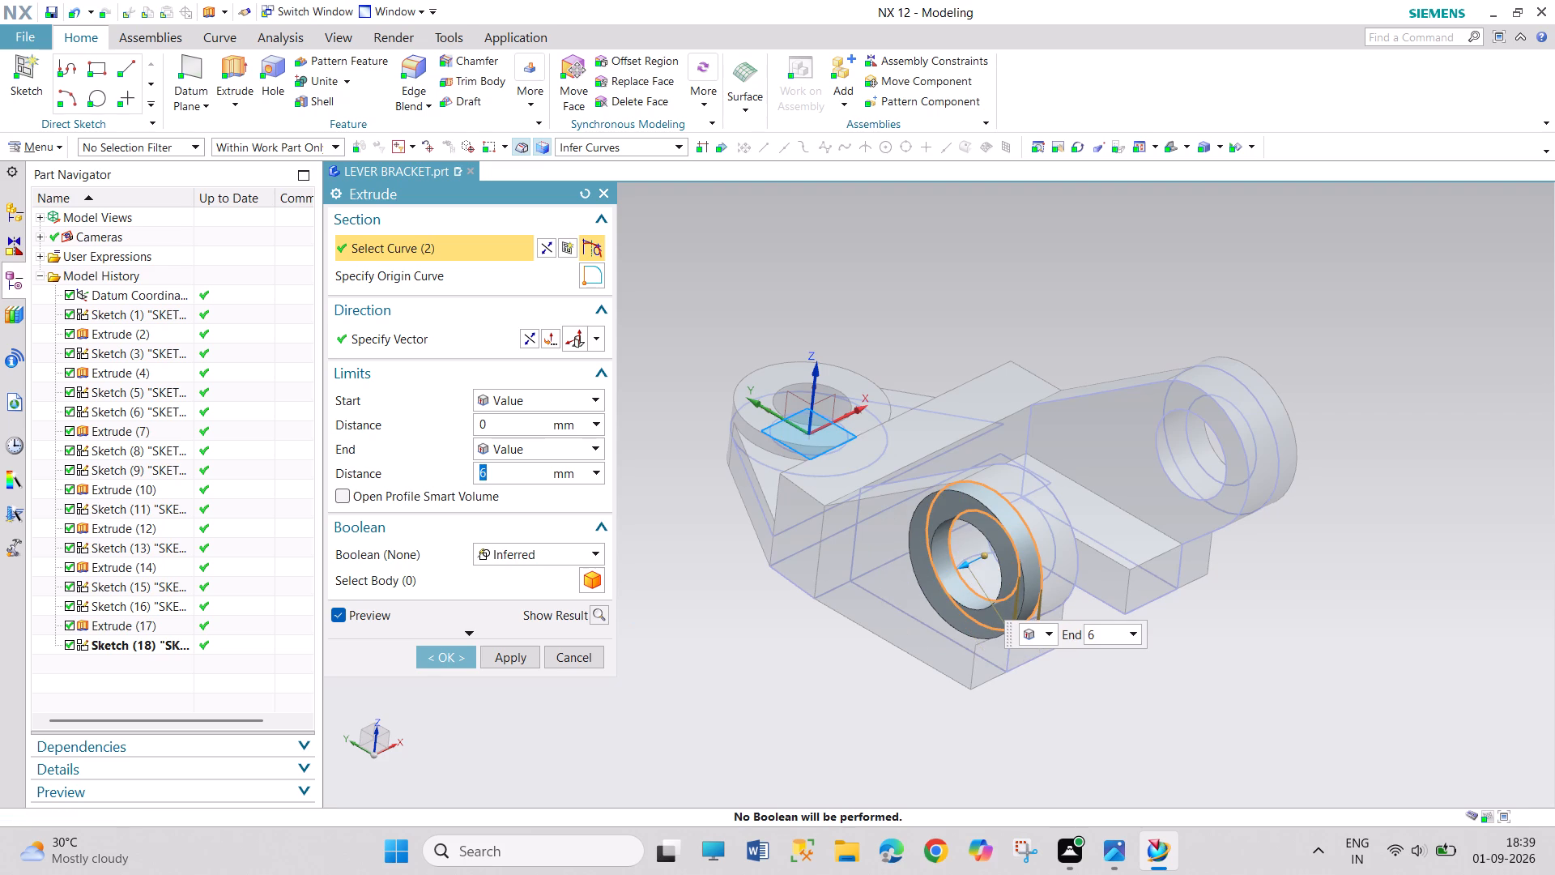
{"action": "left_click", "coordinate": [449, 662]}
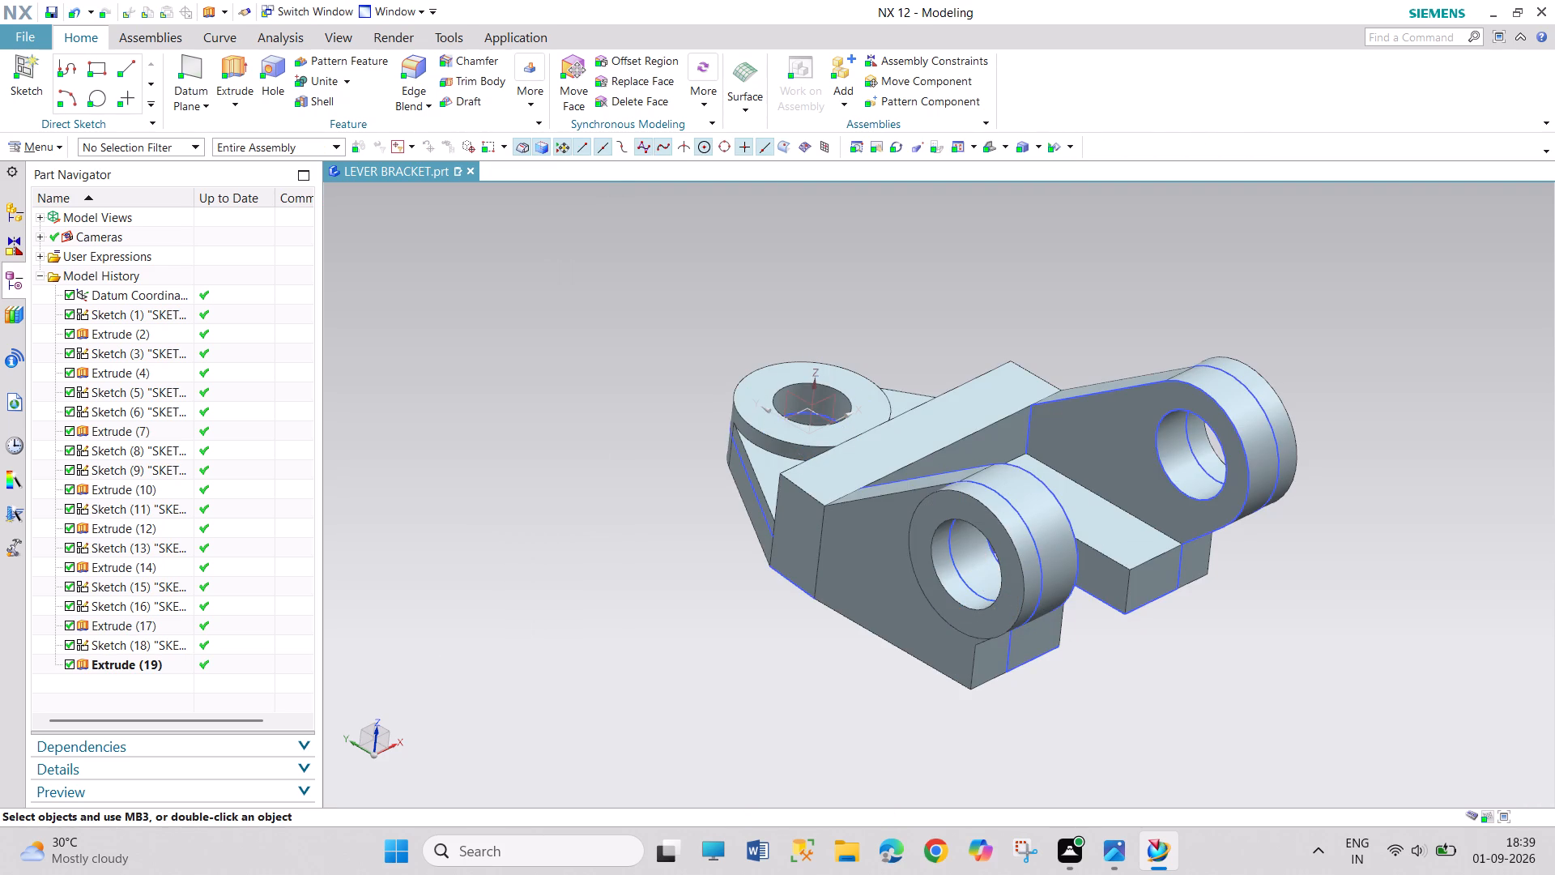
Examine the bracket from several sides, including both lugs with their bosses, the base slot and the underside.
{"action": "middle_click_drag", "start_coordinate": [922, 685], "coordinate": [918, 652]}
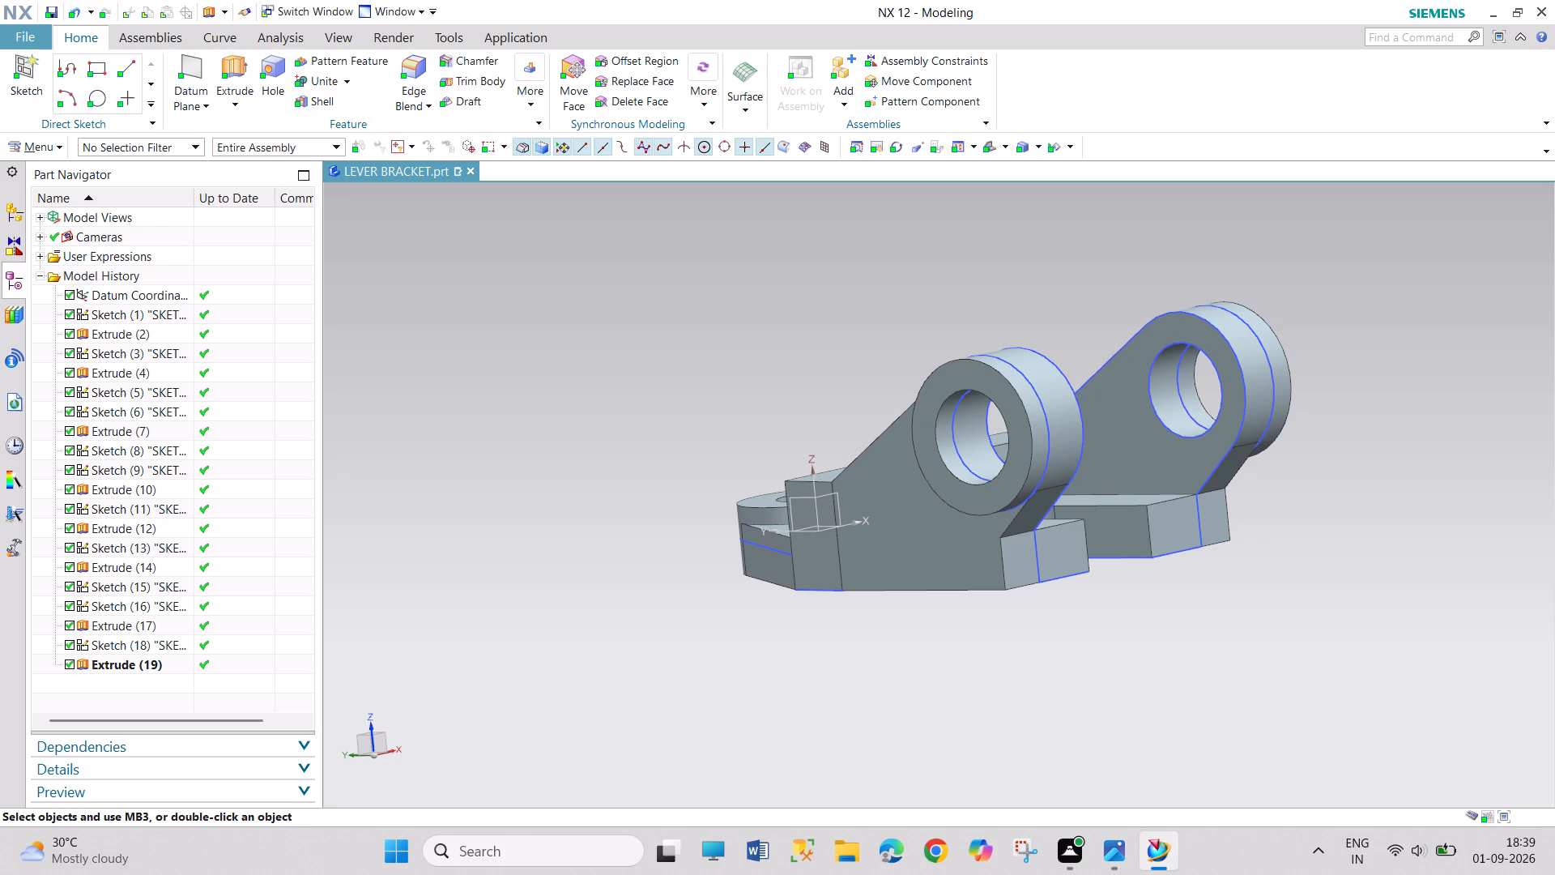
{"action": "left_click_drag", "start_coordinate": [461, 287], "coordinate": [675, 673]}
{"action": "left_click_drag", "start_coordinate": [574, 398], "coordinate": [594, 502]}
{"action": "left_click_drag", "start_coordinate": [594, 502], "coordinate": [669, 691]}
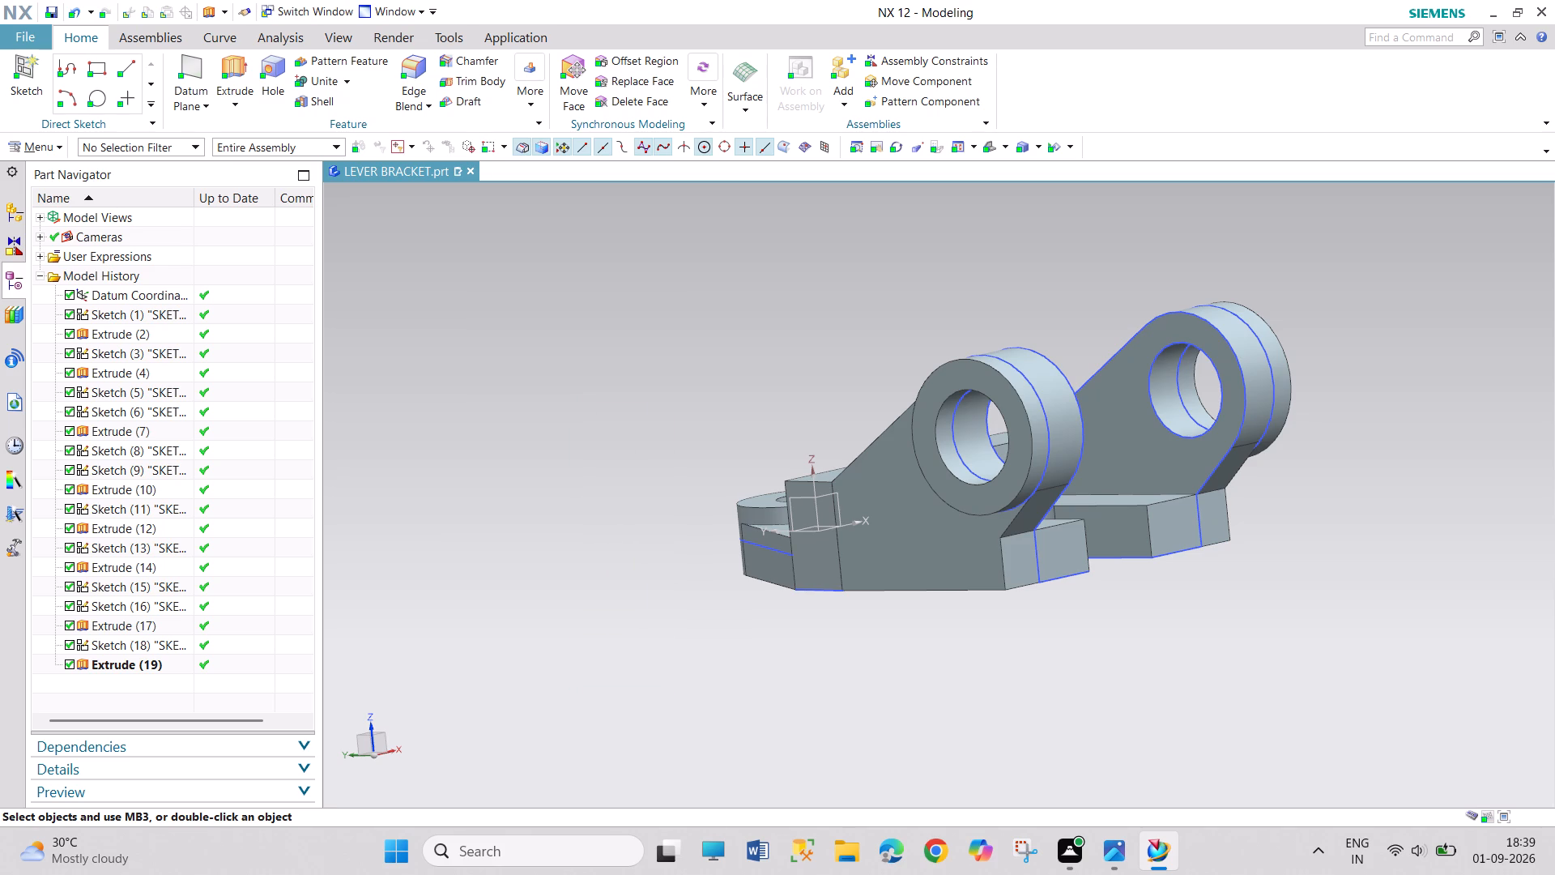
{"action": "left_click", "coordinate": [983, 152]}
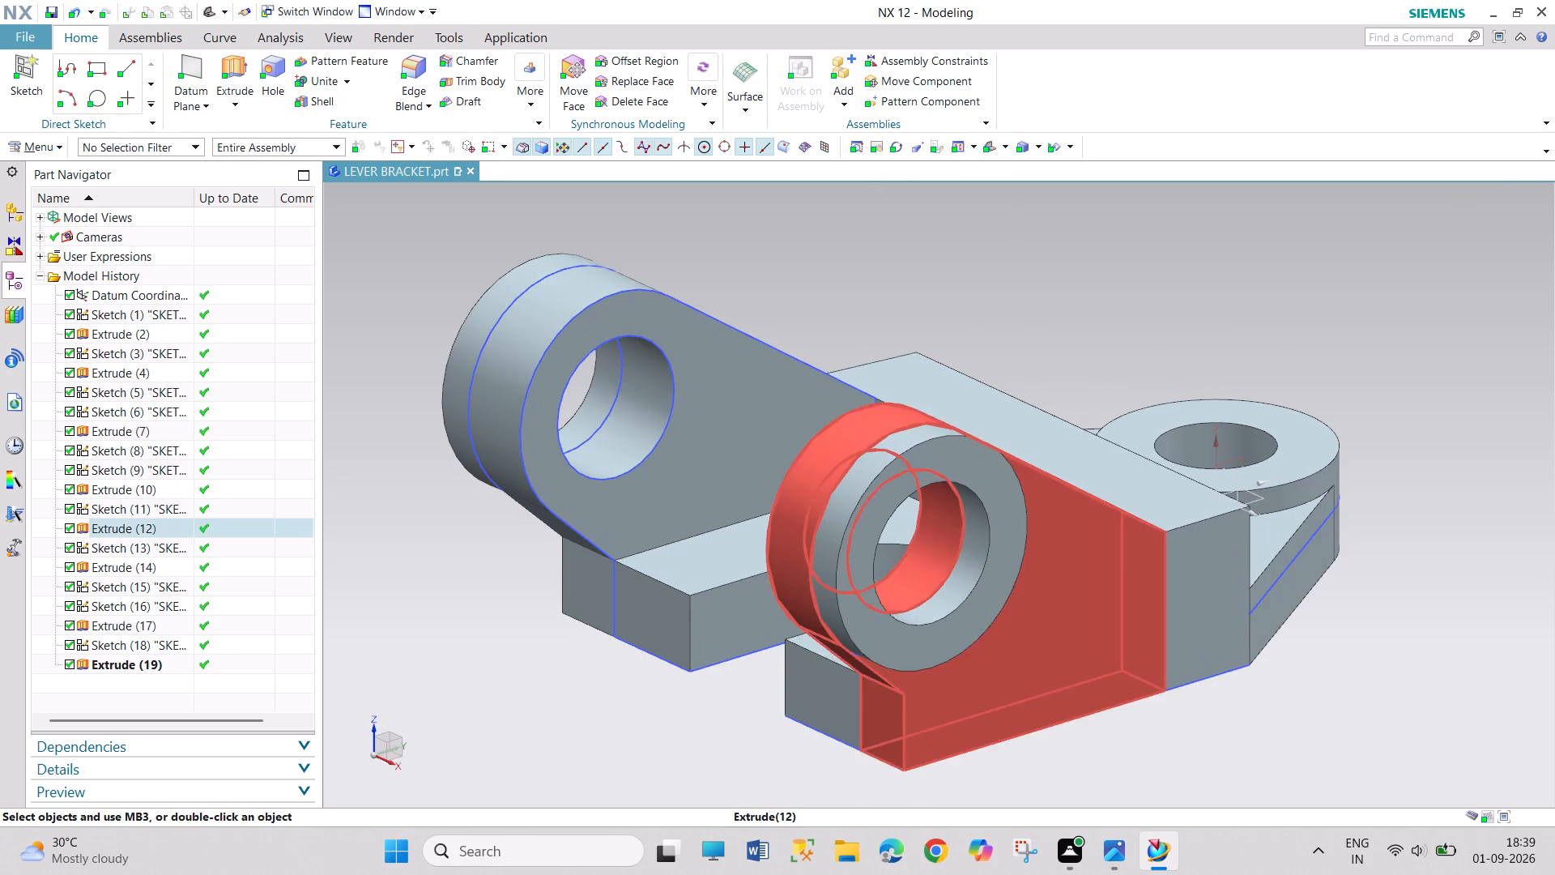
{"action": "scroll", "coordinate": [1136, 664], "scroll_direction": "up", "scroll_amount": 3}
{"action": "scroll", "coordinate": [1136, 664], "scroll_direction": "down", "scroll_amount": 5}
{"action": "scroll", "coordinate": [1149, 755], "scroll_direction": "down", "scroll_amount": 2}
{"action": "scroll", "coordinate": [1149, 755], "scroll_direction": "up", "scroll_amount": 2}
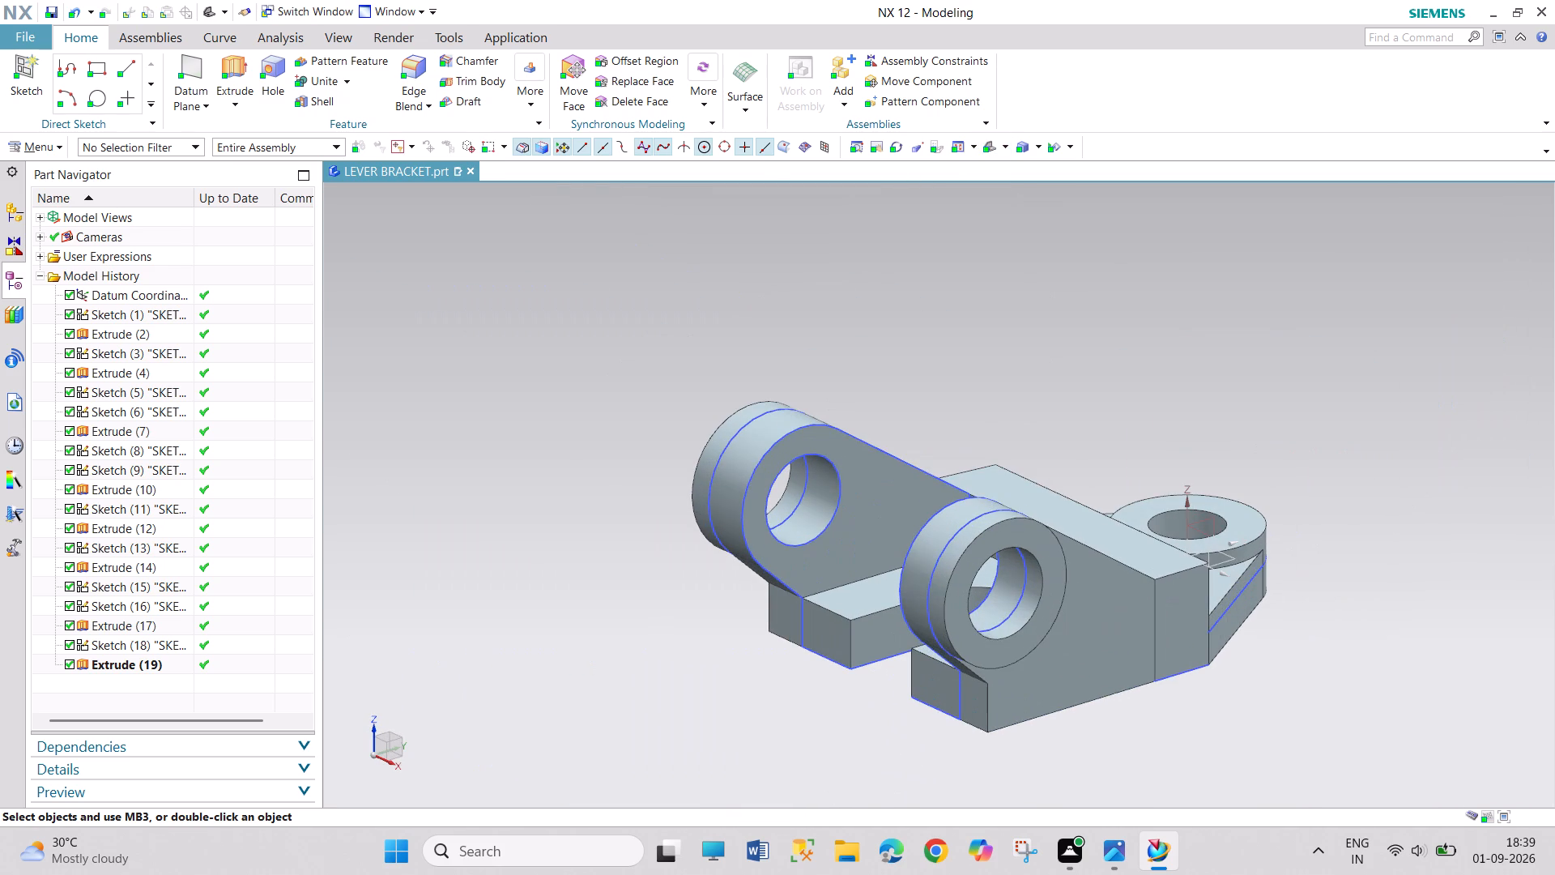
{"action": "scroll", "coordinate": [1149, 755], "scroll_direction": "up", "scroll_amount": 1}
{"action": "scroll", "coordinate": [1149, 755], "scroll_direction": "down", "scroll_amount": 2}
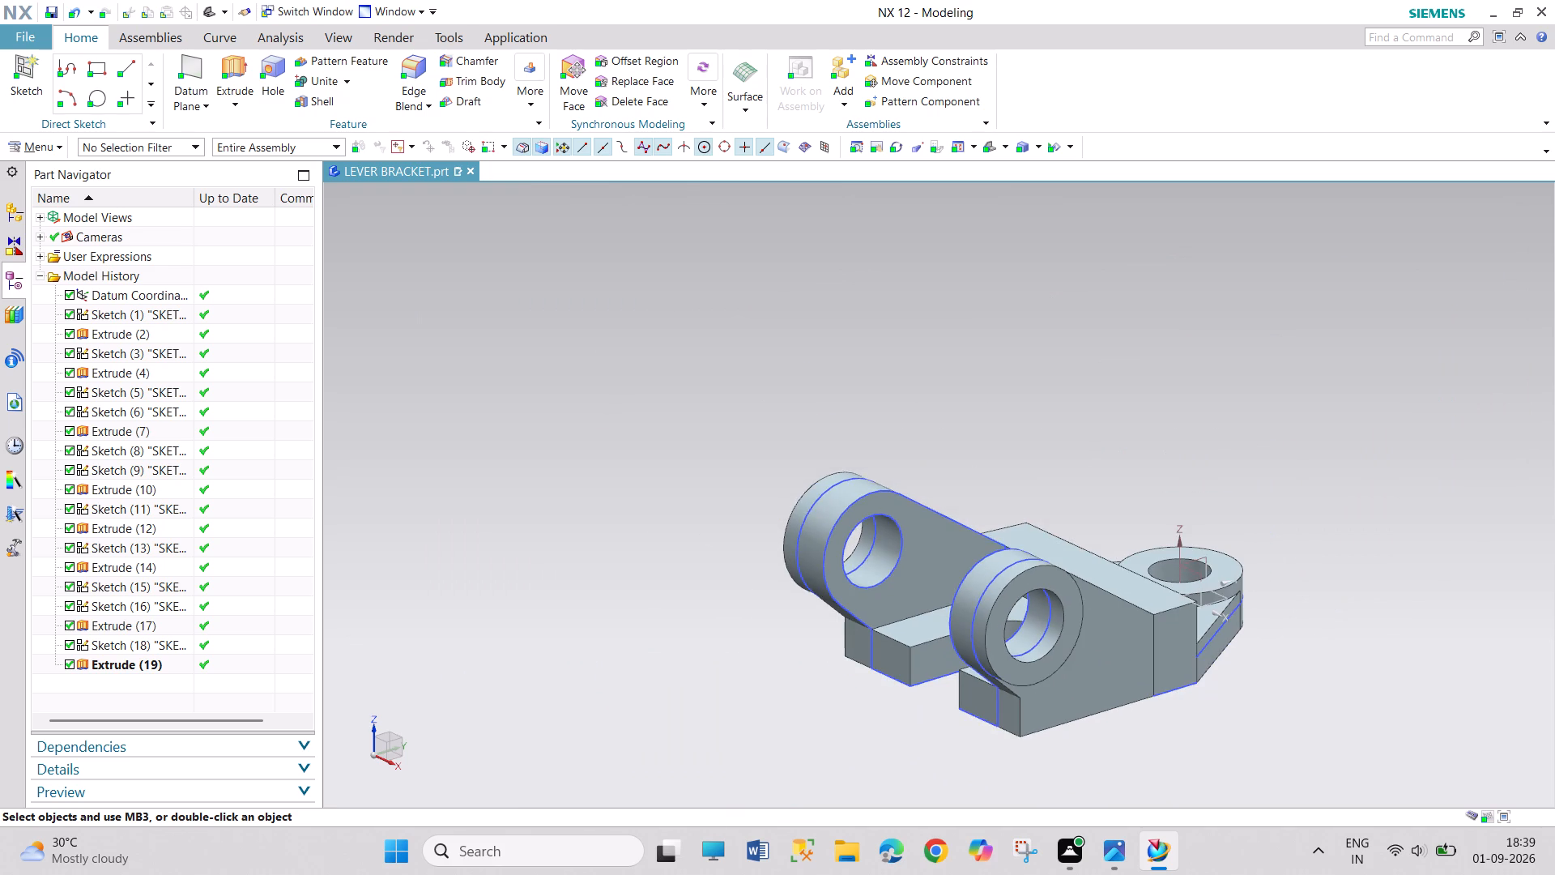
{"action": "middle_click_drag", "start_coordinate": [901, 754], "coordinate": [969, 765]}
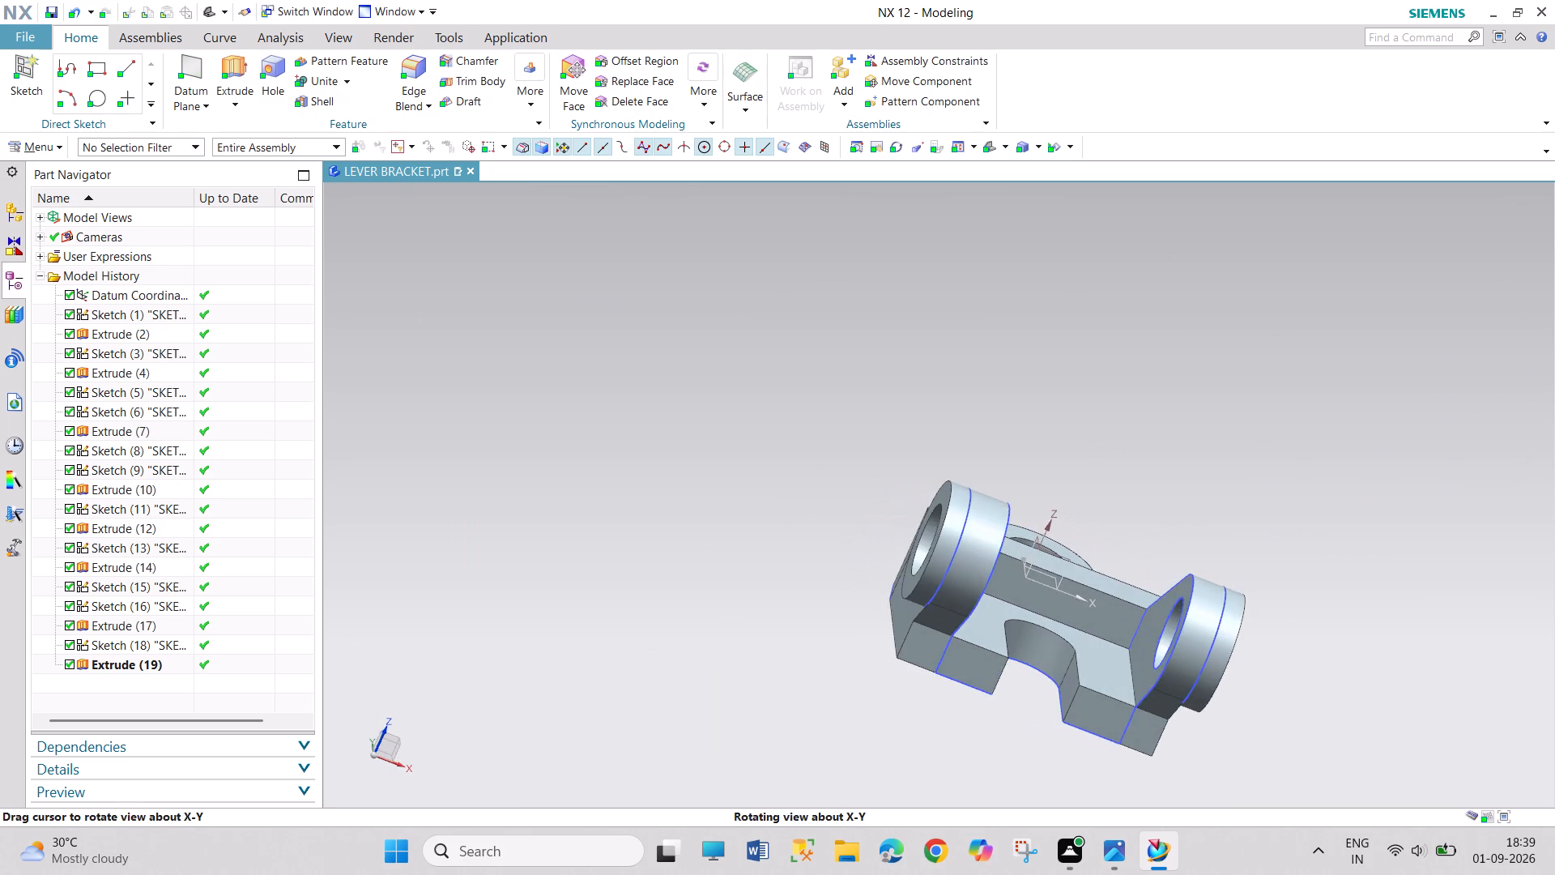
{"action": "middle_click_drag", "start_coordinate": [969, 765], "coordinate": [922, 800]}
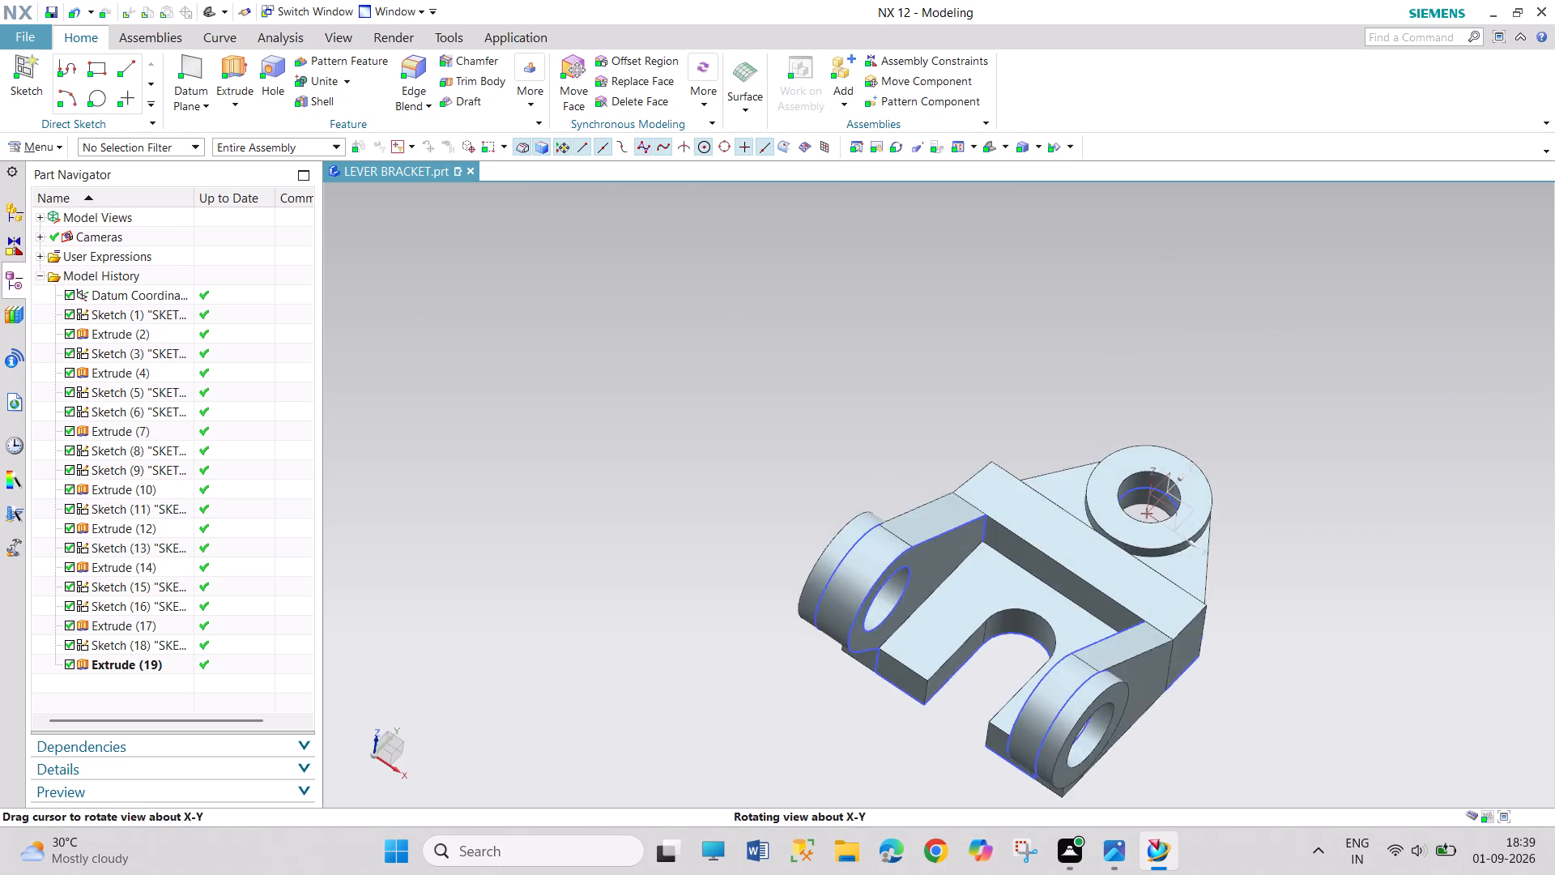
{"action": "middle_click_drag", "start_coordinate": [922, 800], "coordinate": [932, 812]}
{"action": "scroll", "coordinate": [922, 749], "scroll_direction": "up", "scroll_amount": 1}
{"action": "middle_click_drag", "start_coordinate": [922, 749], "coordinate": [1016, 725]}
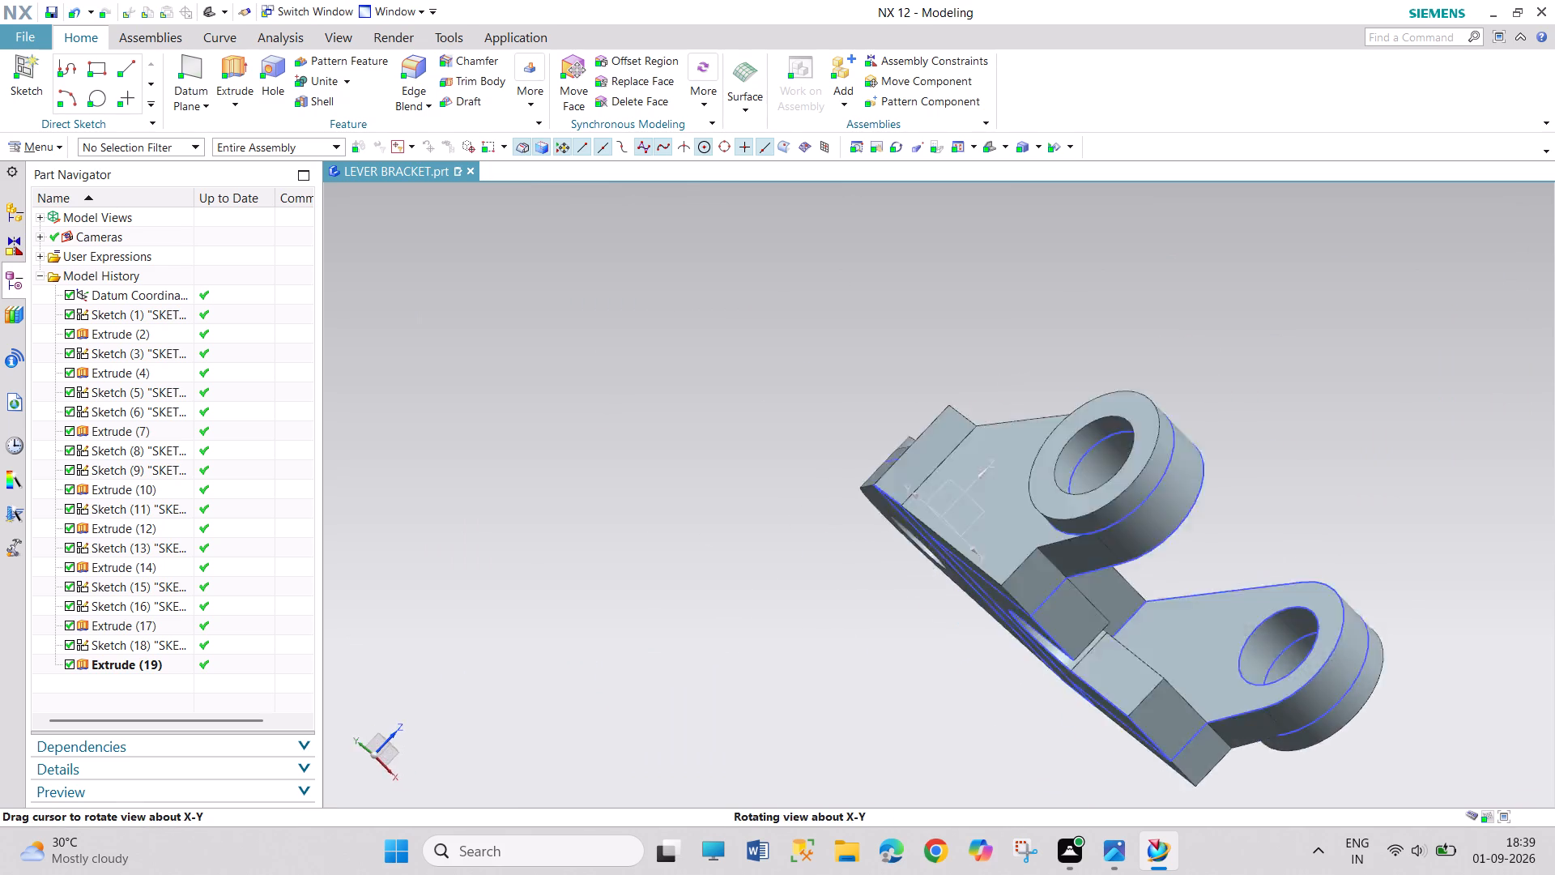
{"action": "middle_click_drag", "start_coordinate": [1016, 725], "coordinate": [898, 683]}
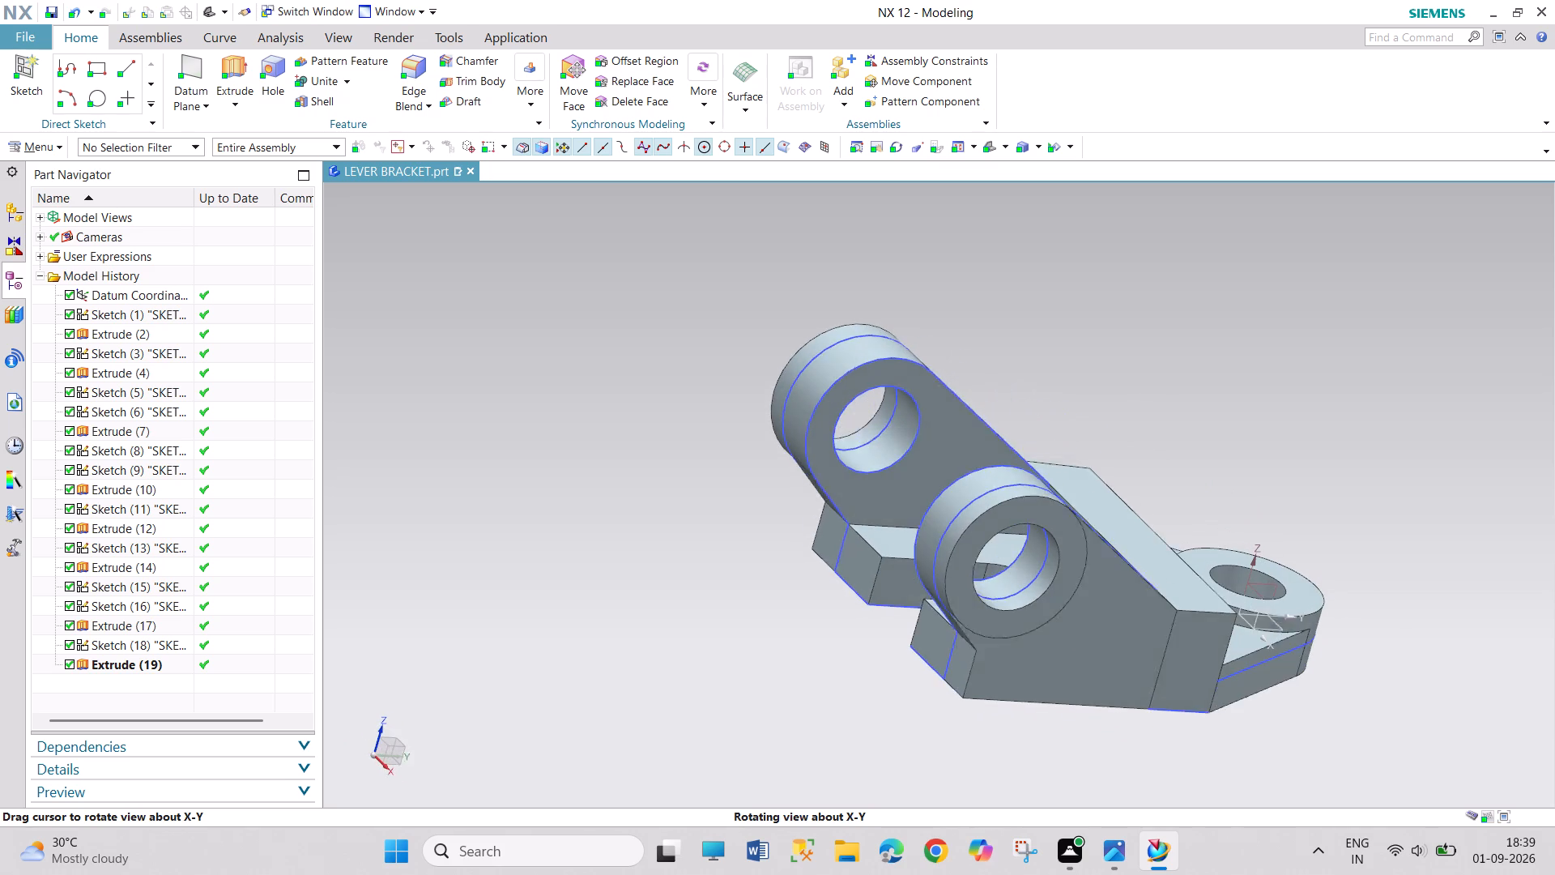
{"action": "middle_click_drag", "start_coordinate": [898, 683], "coordinate": [892, 682]}
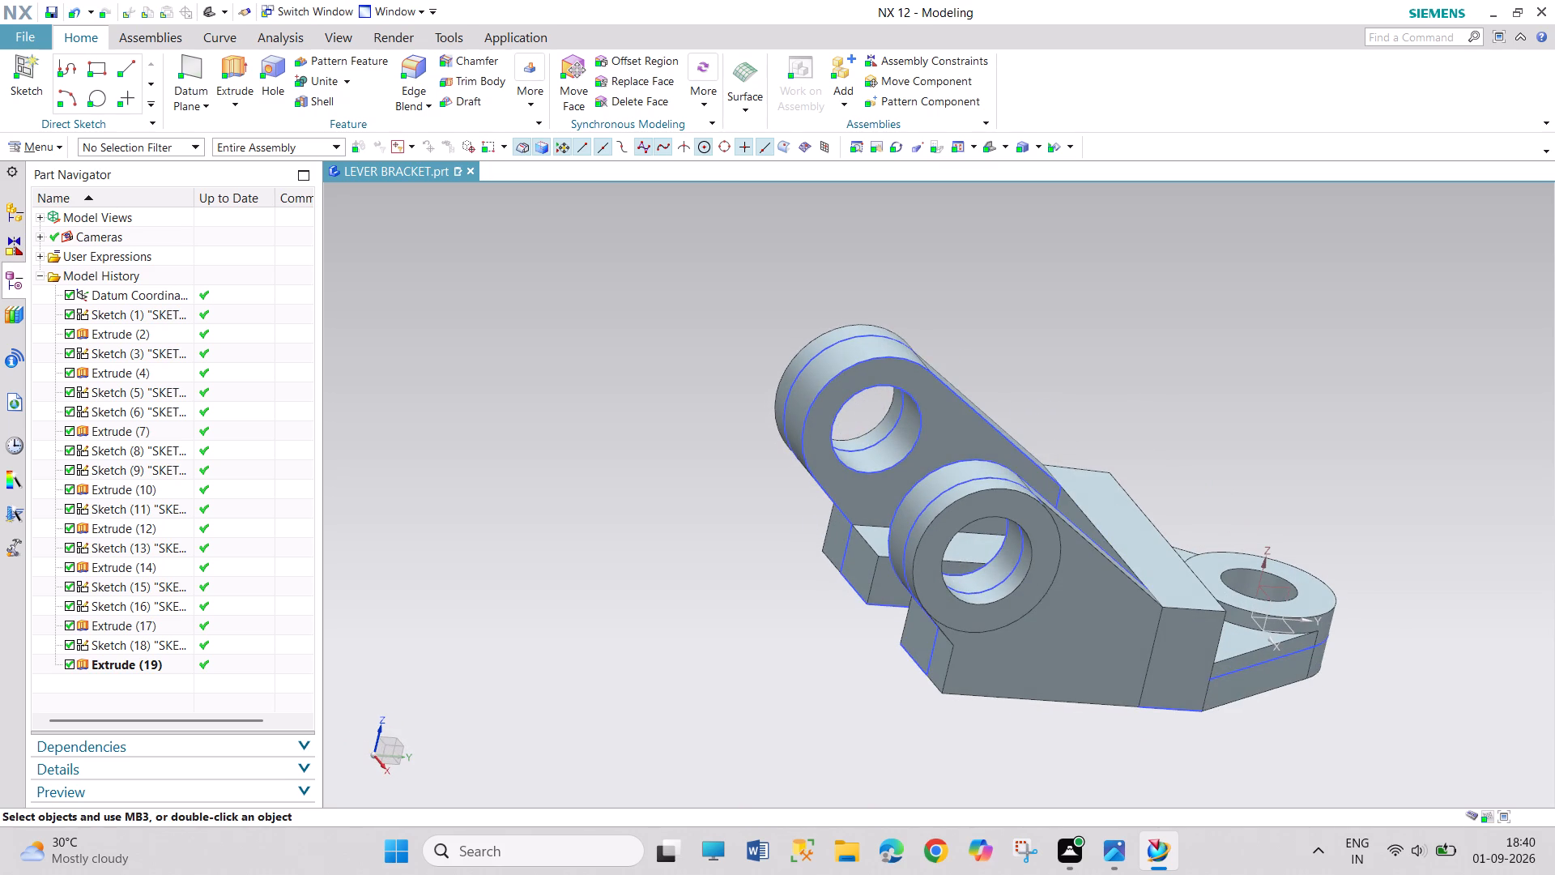
{"action": "middle_click_drag", "start_coordinate": [839, 658], "coordinate": [922, 667]}
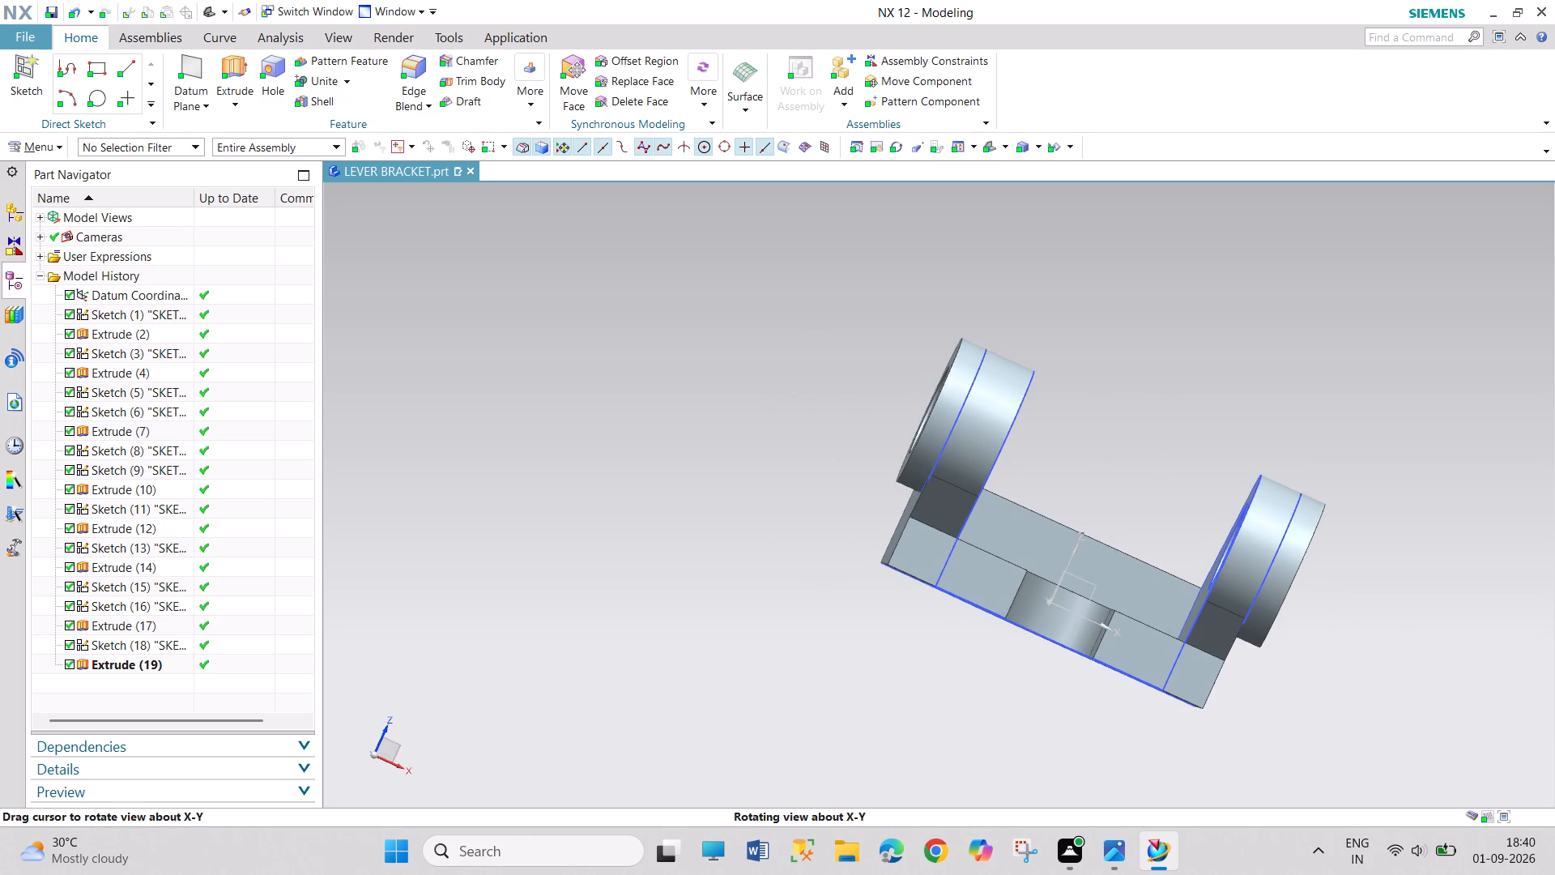
{"action": "middle_click_drag", "start_coordinate": [922, 667], "coordinate": [918, 706]}
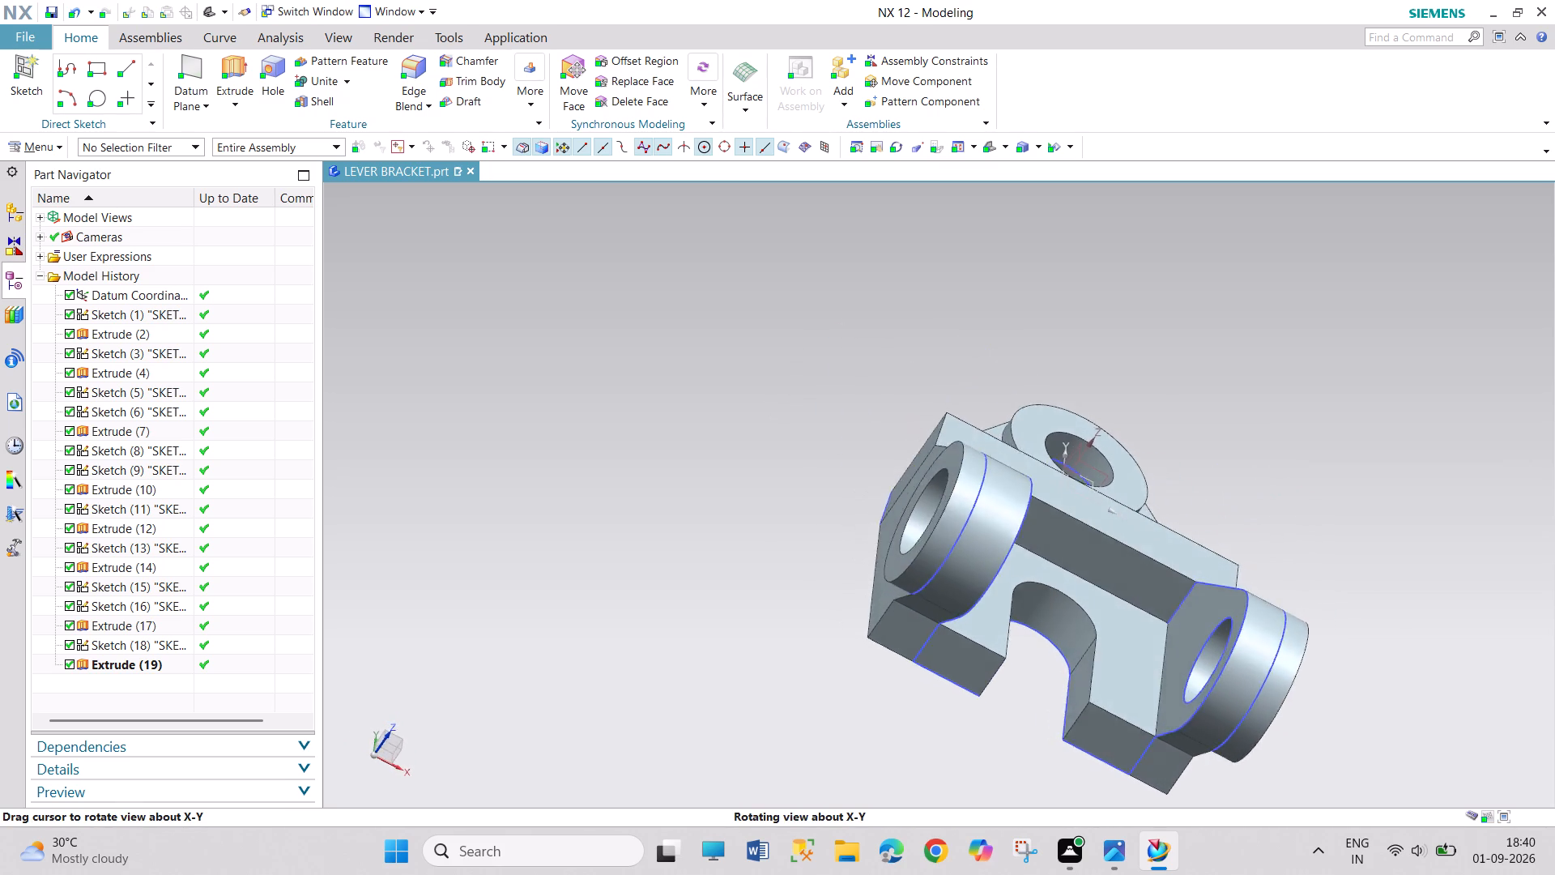
{"action": "middle_click_drag", "start_coordinate": [918, 706], "coordinate": [910, 699]}
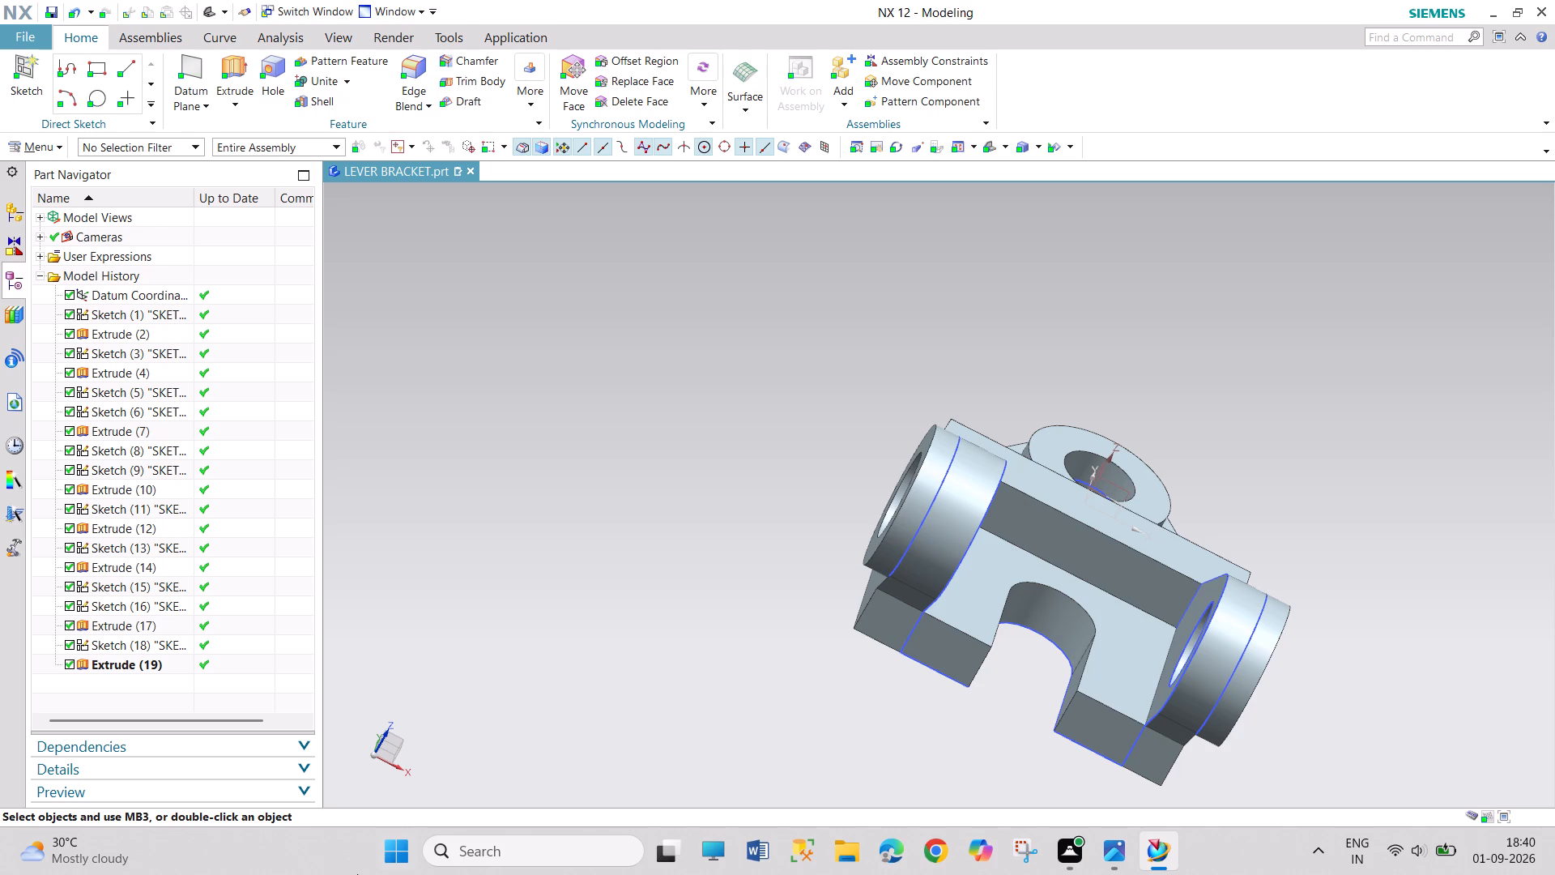
{"action": "middle_click_drag", "start_coordinate": [971, 723], "coordinate": [972, 693]}
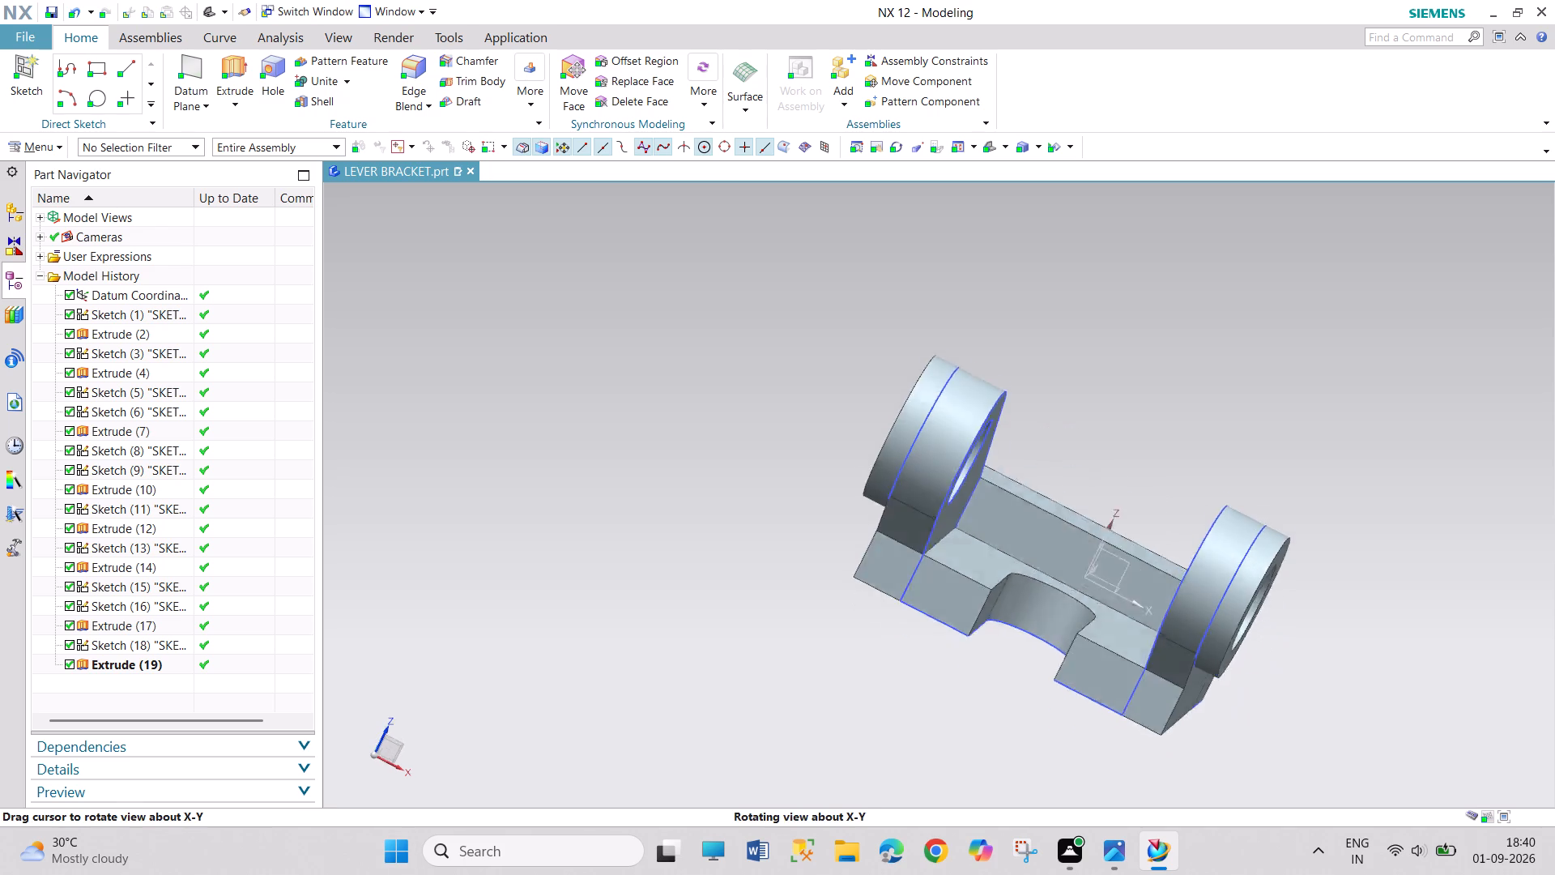
{"action": "middle_click_drag", "start_coordinate": [972, 693], "coordinate": [955, 695]}
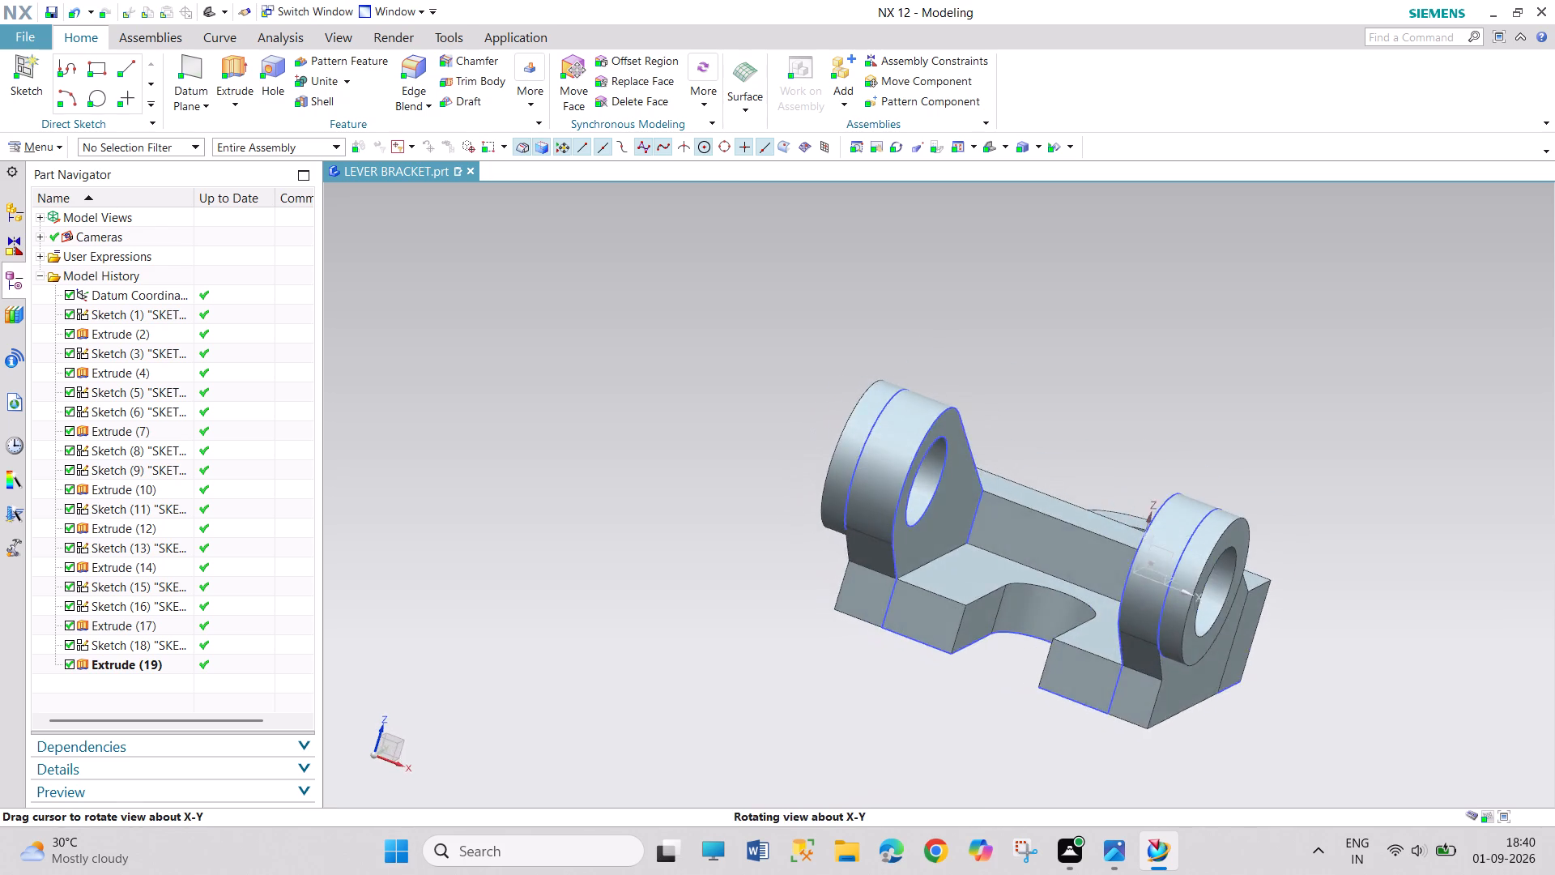
{"action": "middle_click_drag", "start_coordinate": [955, 695], "coordinate": [978, 689]}
{"action": "middle_click", "coordinate": [978, 689]}
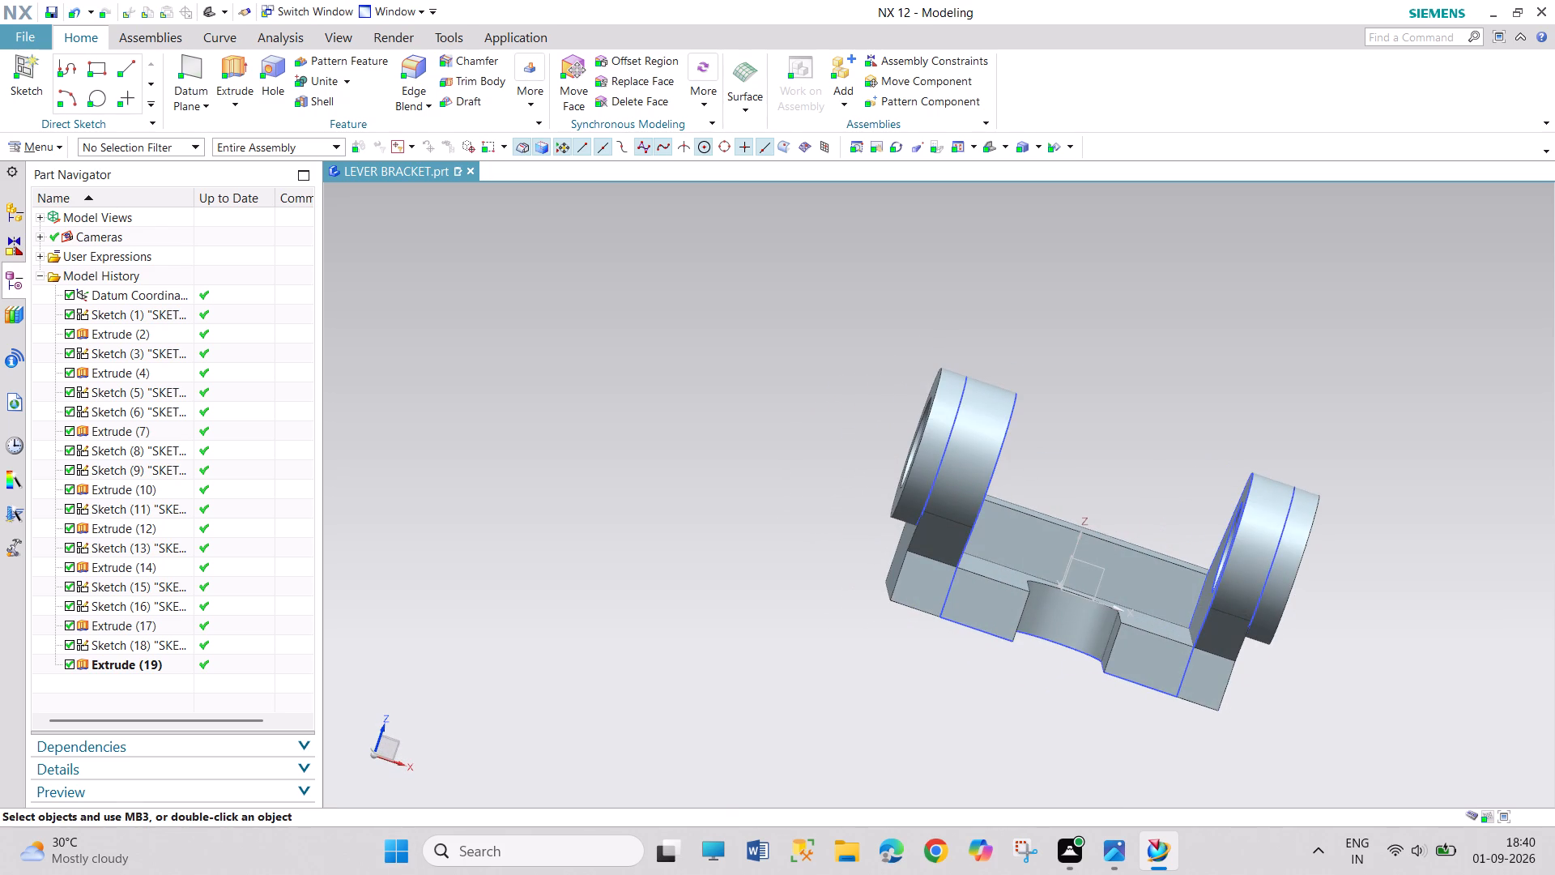
{"action": "middle_click_drag", "start_coordinate": [984, 693], "coordinate": [963, 685]}
{"action": "middle_click_drag", "start_coordinate": [970, 702], "coordinate": [889, 729]}
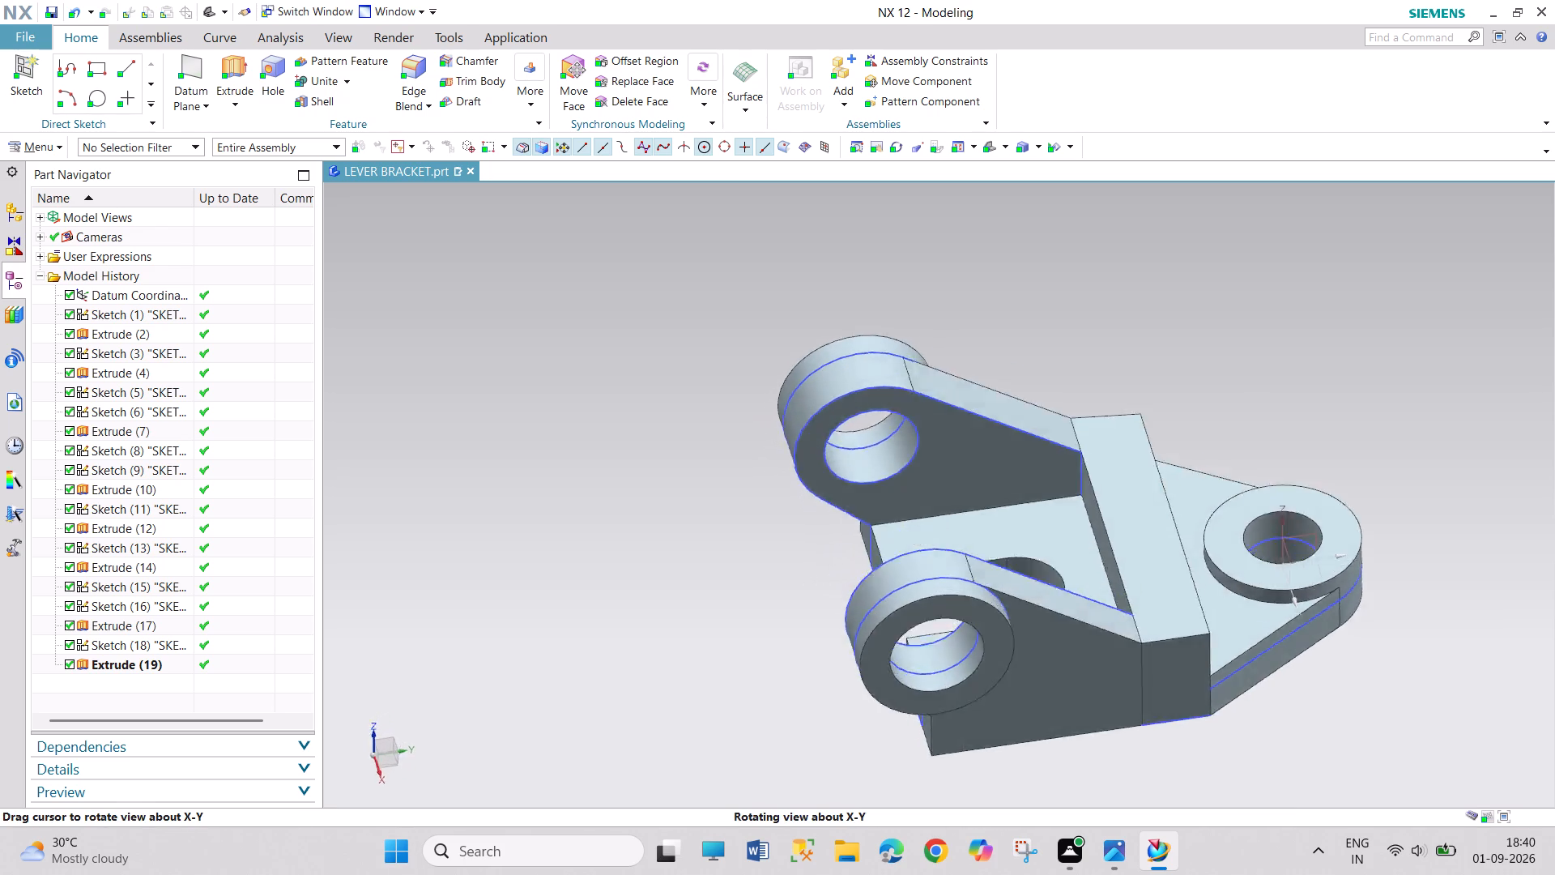
{"action": "middle_click_drag", "start_coordinate": [889, 729], "coordinate": [976, 658]}
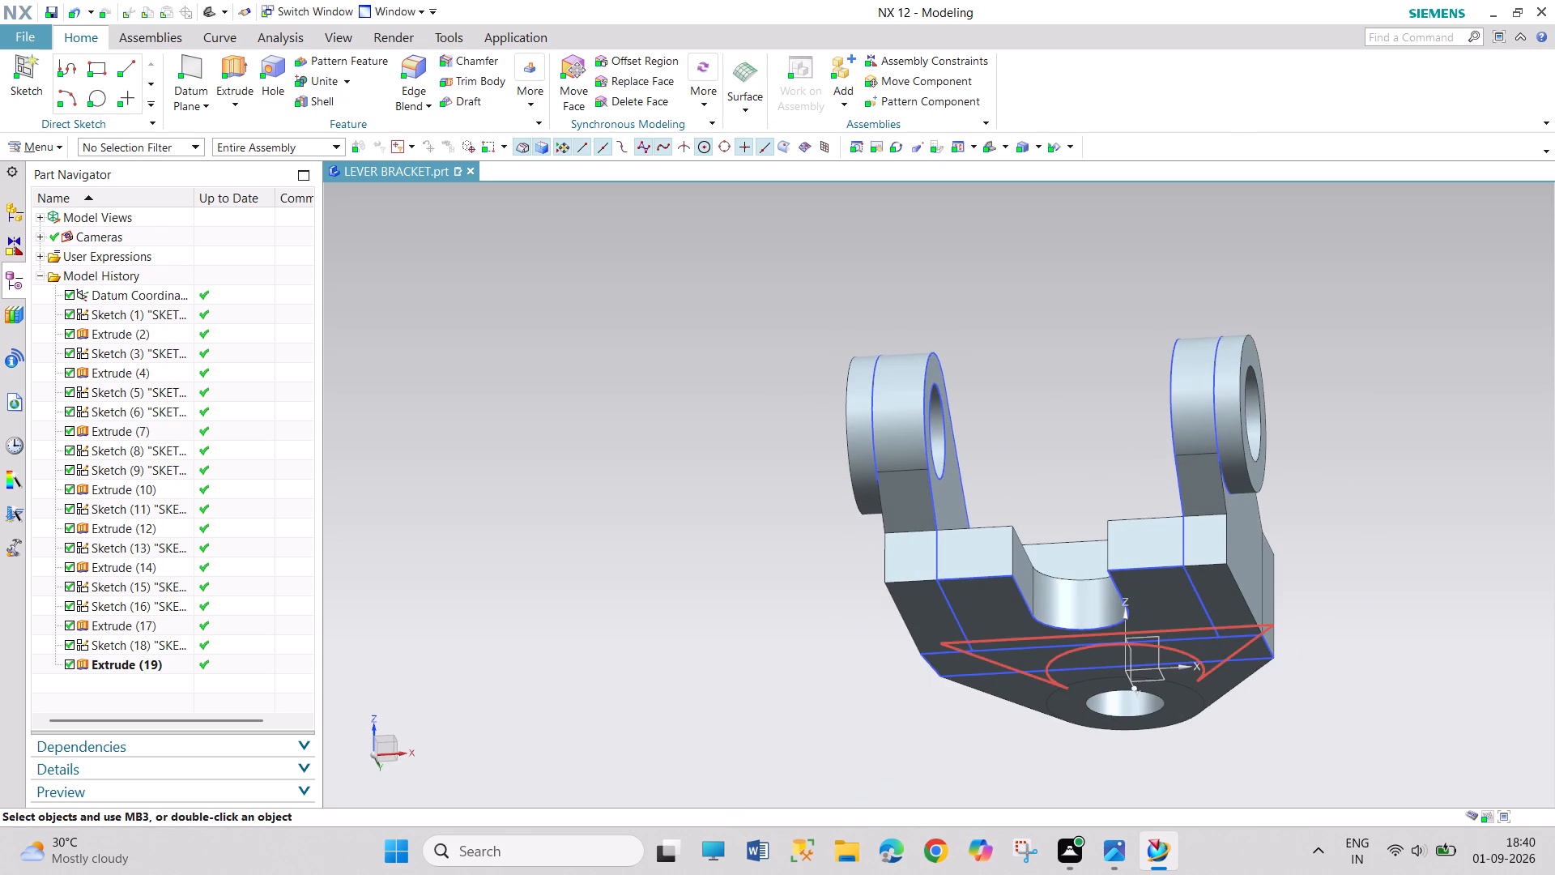
Save the LEVER BRACKET part file with the completed lug bosses.
{"action": "middle_click_drag", "start_coordinate": [876, 668], "coordinate": [976, 744]}
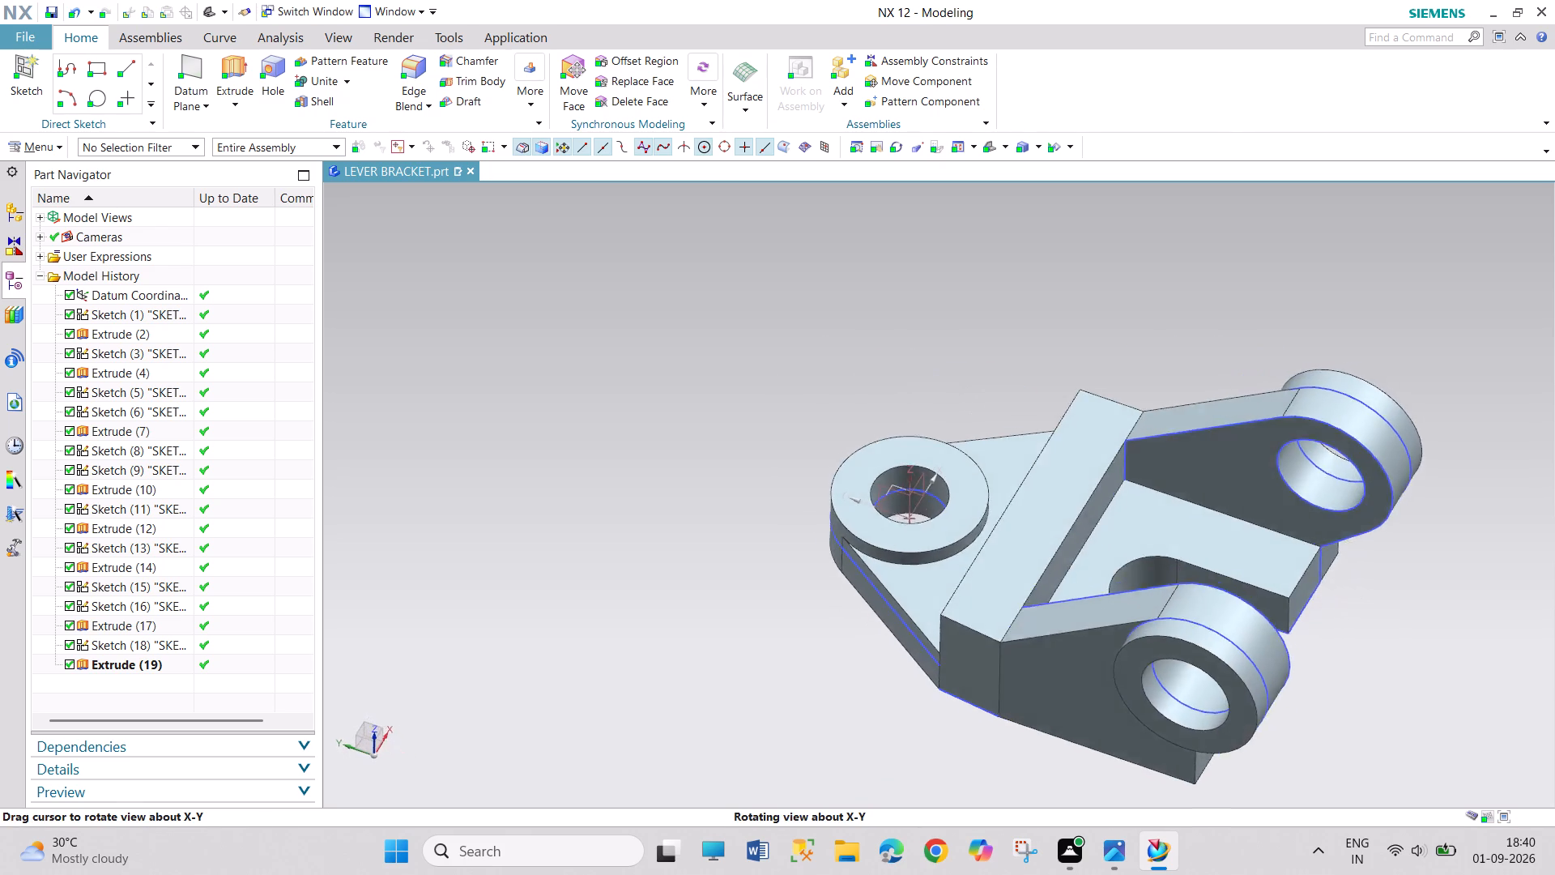
{"action": "middle_click_drag", "start_coordinate": [976, 744], "coordinate": [988, 756]}
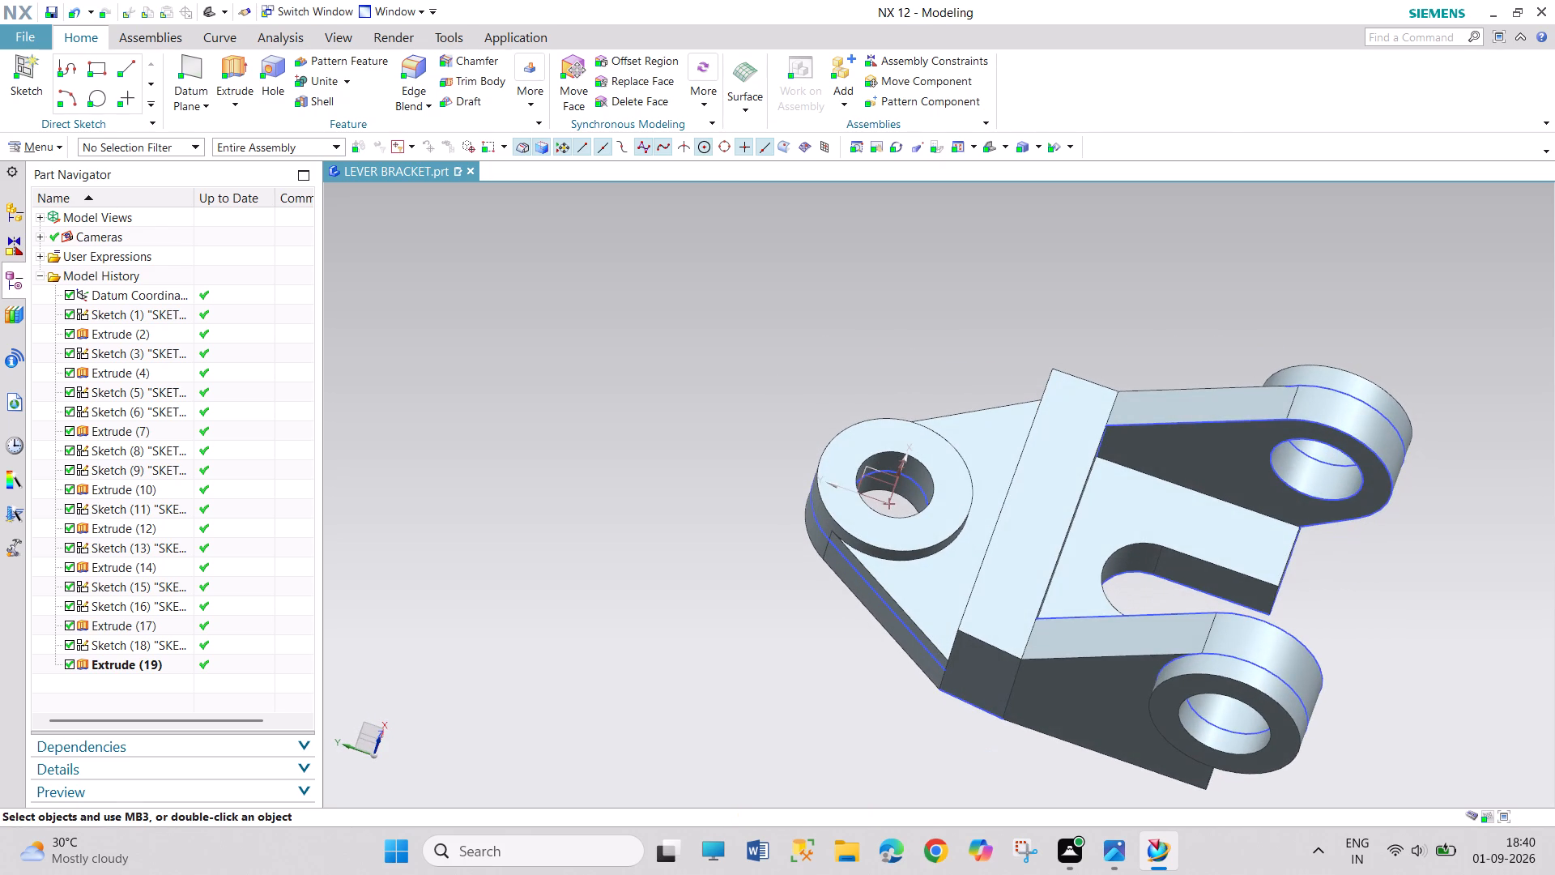
{"action": "middle_click_drag", "start_coordinate": [942, 726], "coordinate": [1006, 770]}
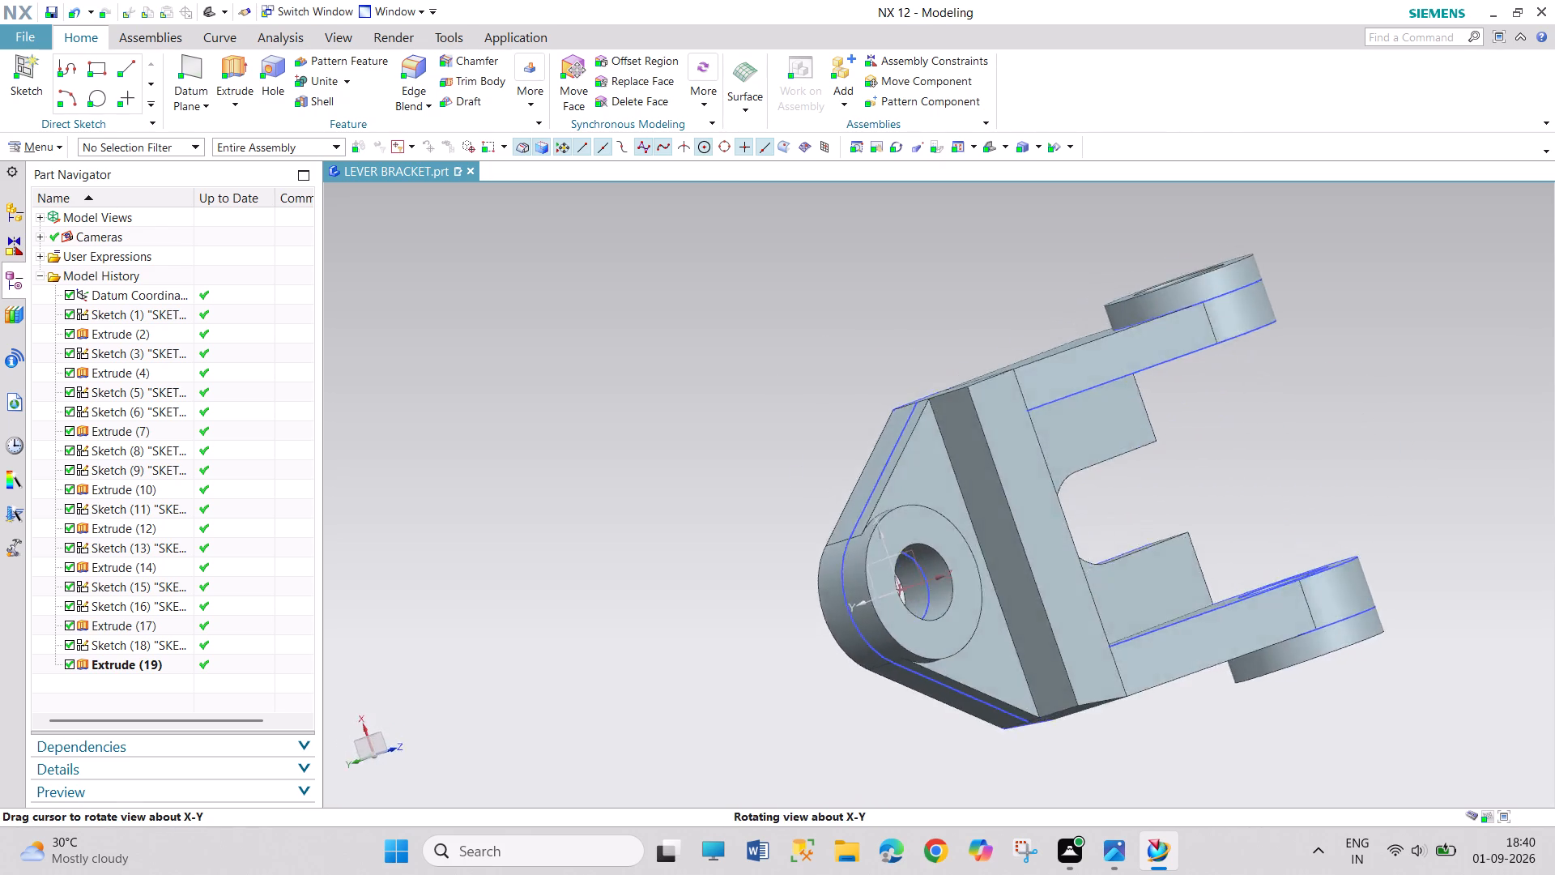
{"action": "middle_click_drag", "start_coordinate": [1006, 770], "coordinate": [987, 728]}
{"action": "middle_click_drag", "start_coordinate": [965, 726], "coordinate": [909, 703]}
{"action": "scroll", "coordinate": [914, 705], "scroll_direction": "up", "scroll_amount": 1}
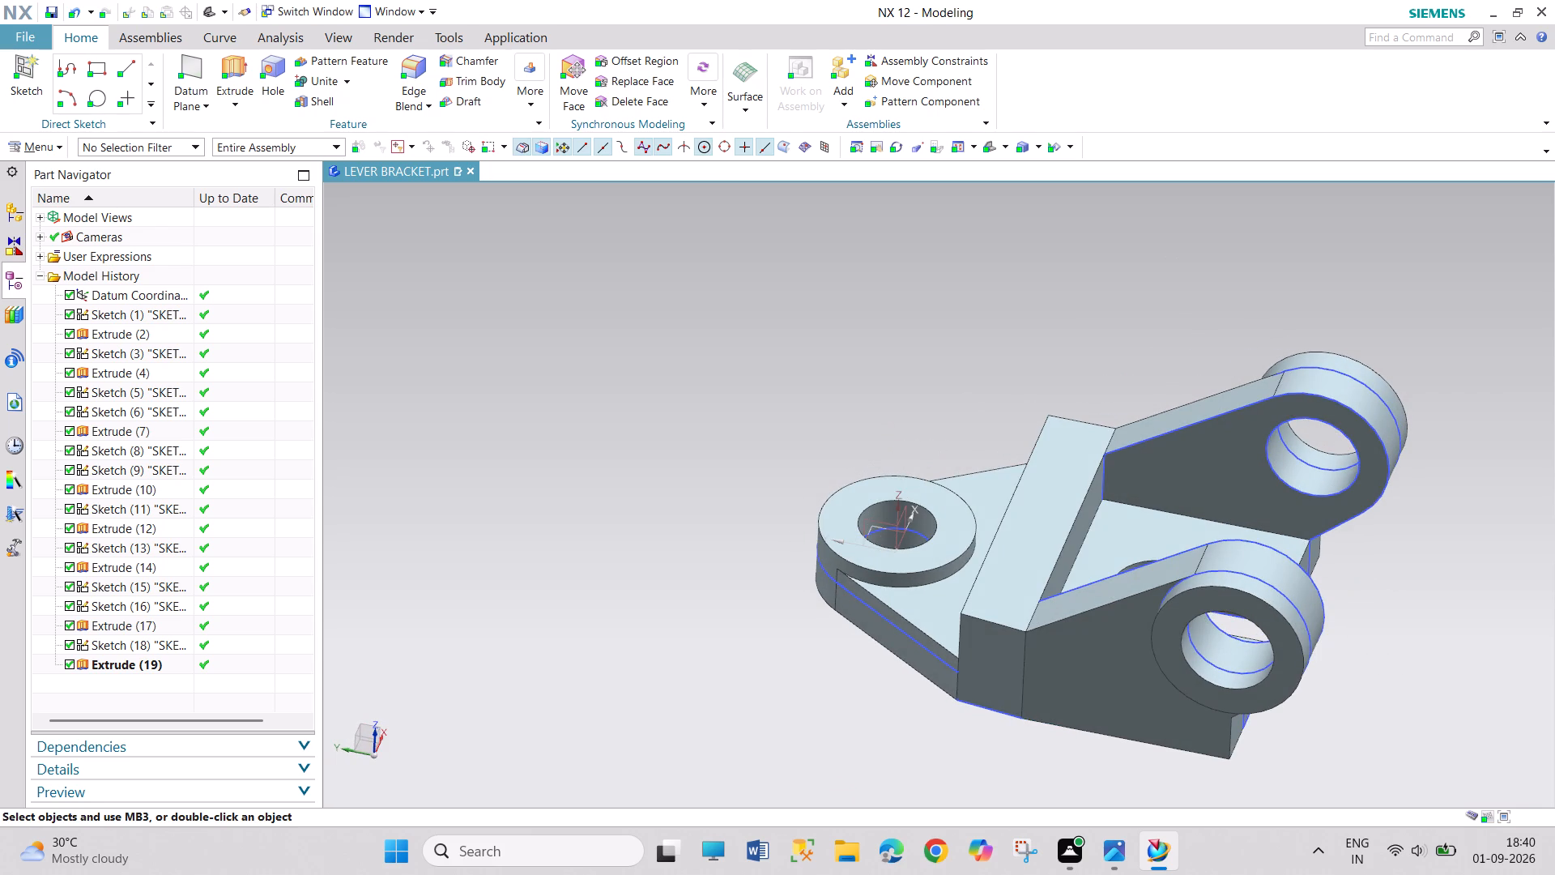
{"action": "key", "text": "ctrl+s"}
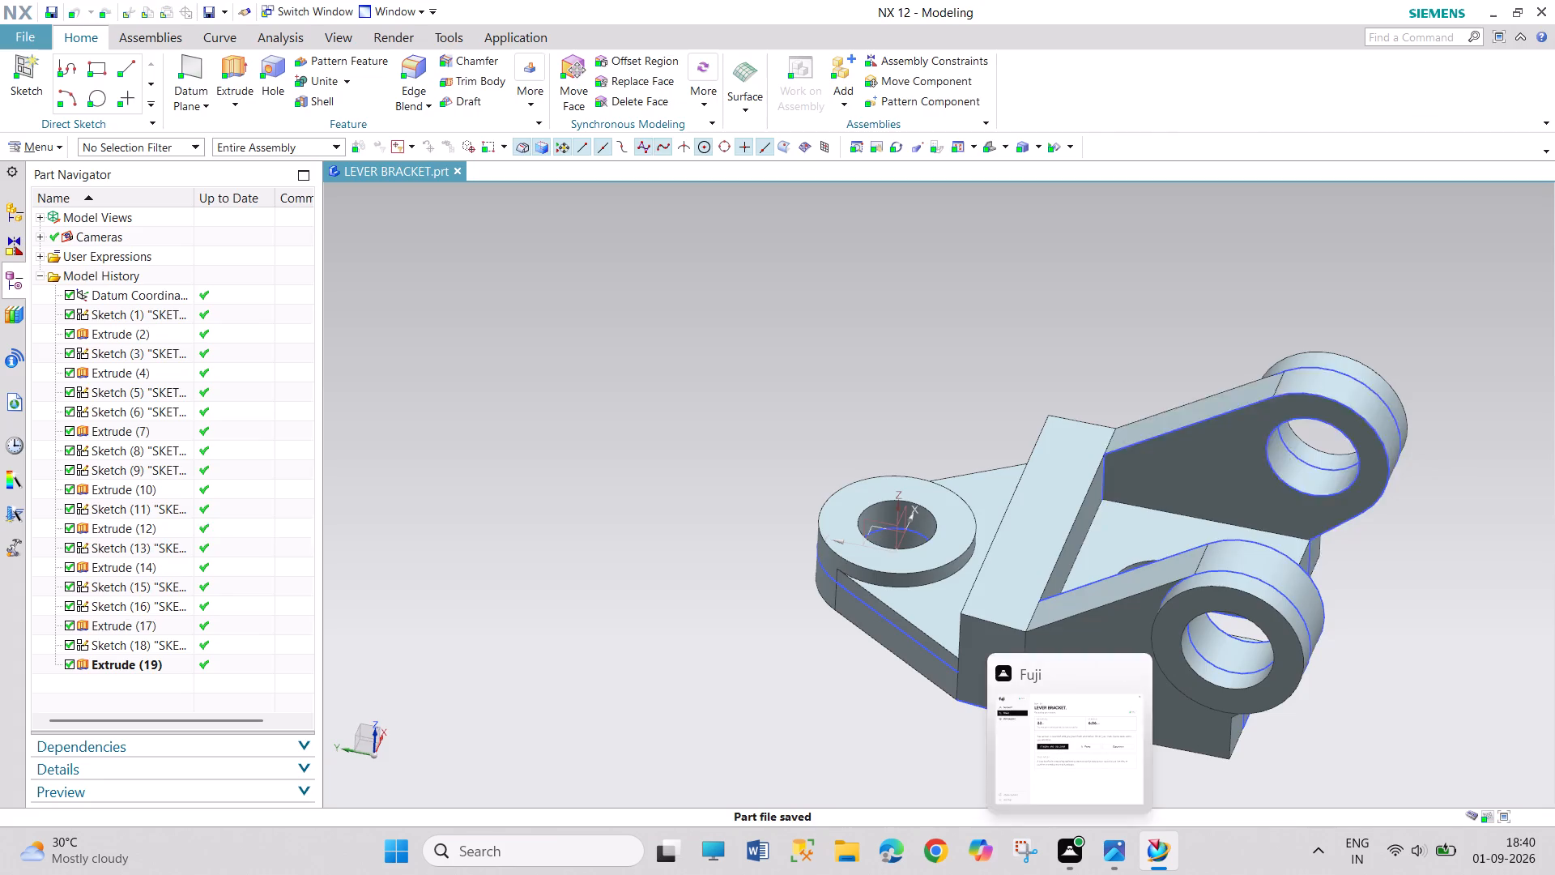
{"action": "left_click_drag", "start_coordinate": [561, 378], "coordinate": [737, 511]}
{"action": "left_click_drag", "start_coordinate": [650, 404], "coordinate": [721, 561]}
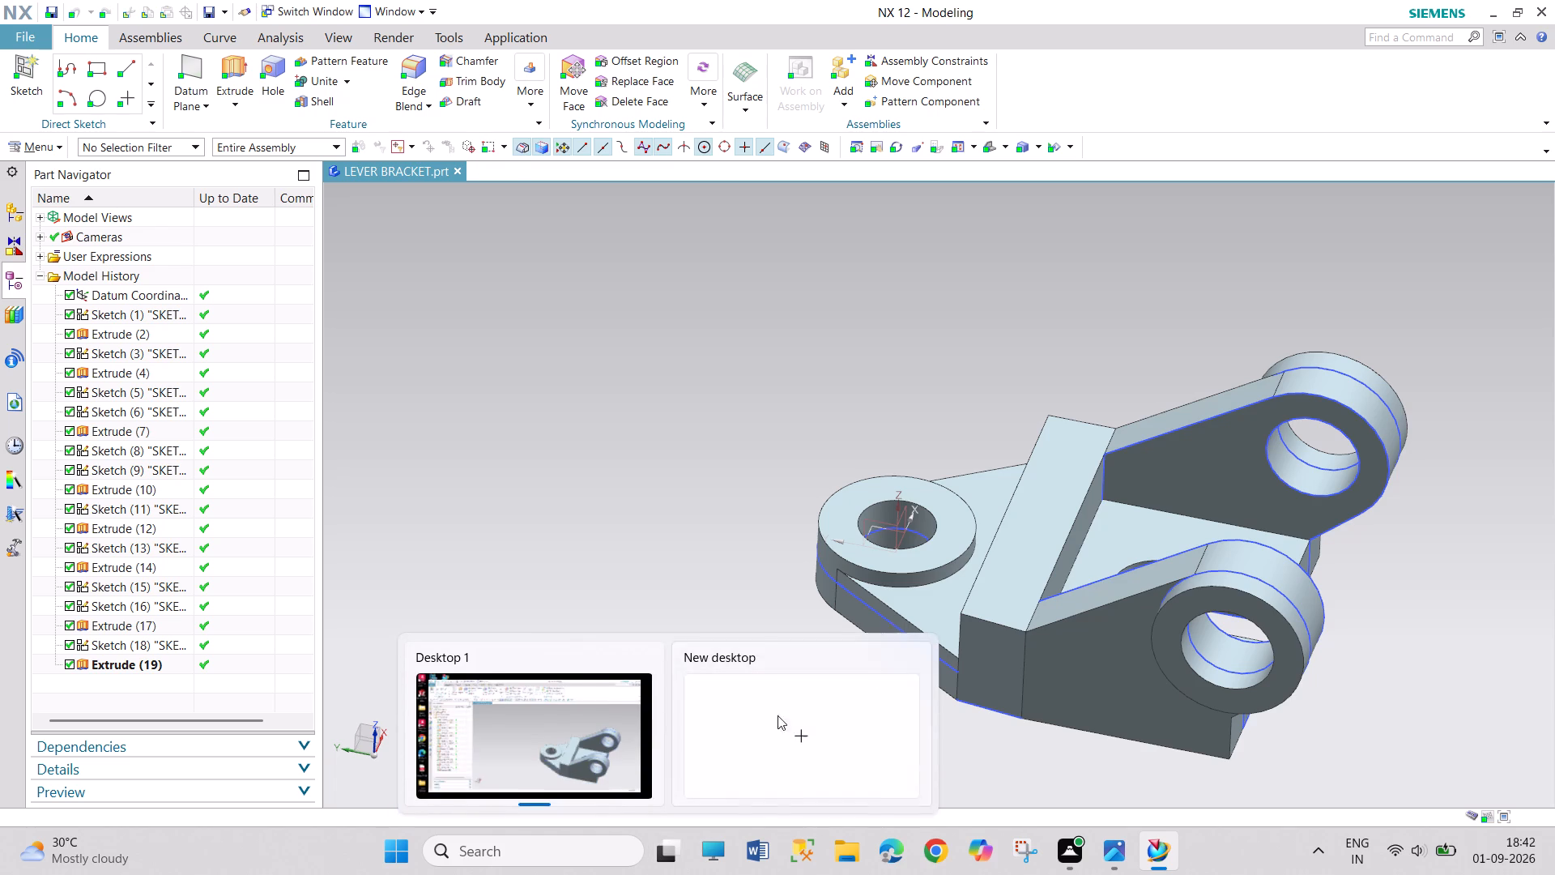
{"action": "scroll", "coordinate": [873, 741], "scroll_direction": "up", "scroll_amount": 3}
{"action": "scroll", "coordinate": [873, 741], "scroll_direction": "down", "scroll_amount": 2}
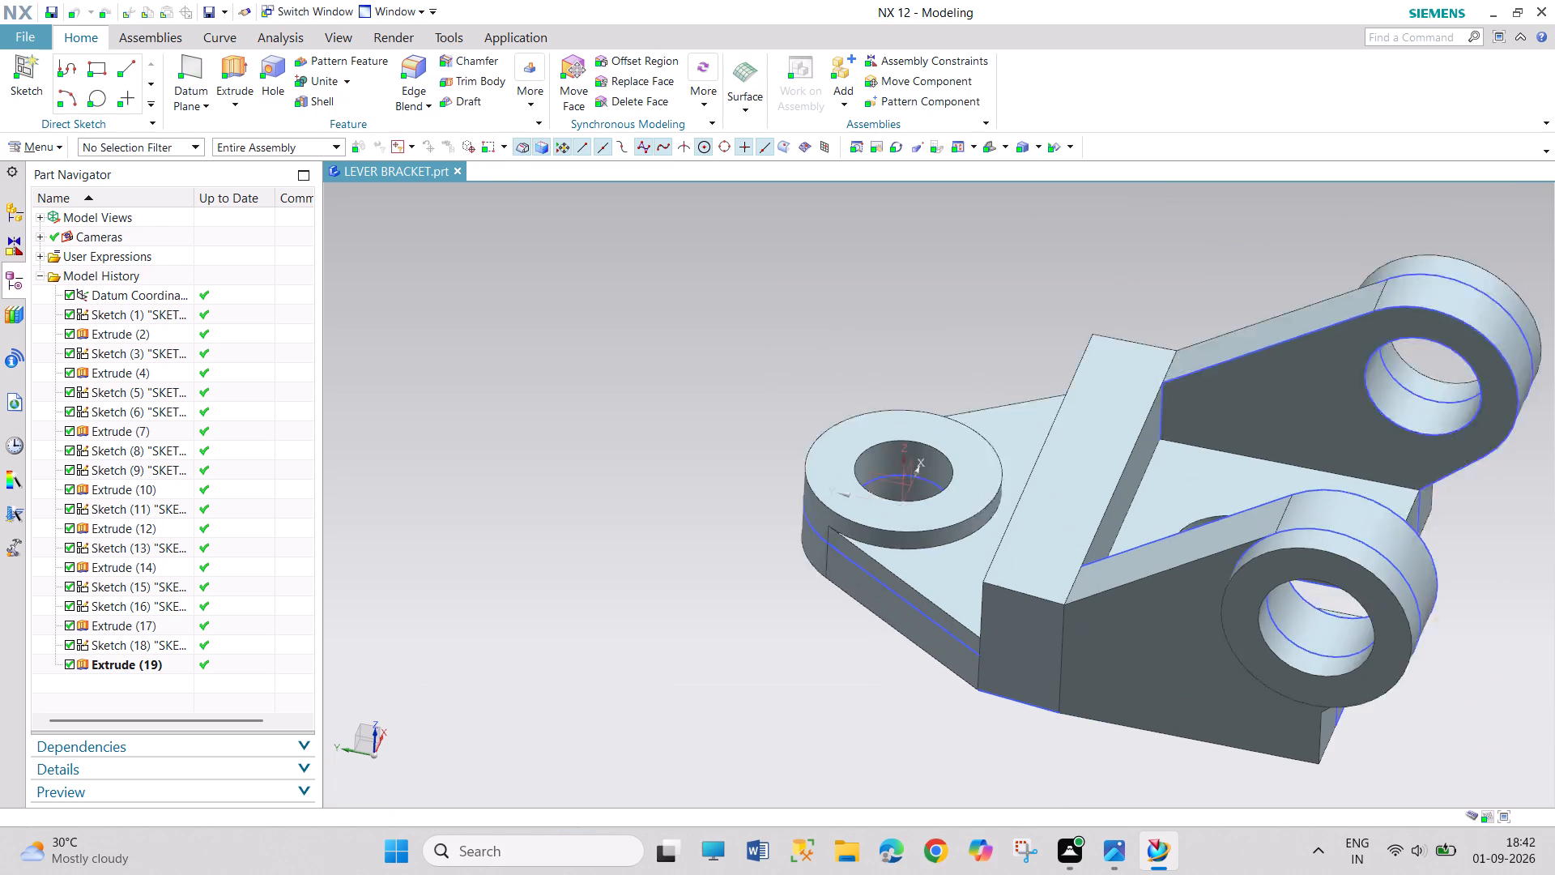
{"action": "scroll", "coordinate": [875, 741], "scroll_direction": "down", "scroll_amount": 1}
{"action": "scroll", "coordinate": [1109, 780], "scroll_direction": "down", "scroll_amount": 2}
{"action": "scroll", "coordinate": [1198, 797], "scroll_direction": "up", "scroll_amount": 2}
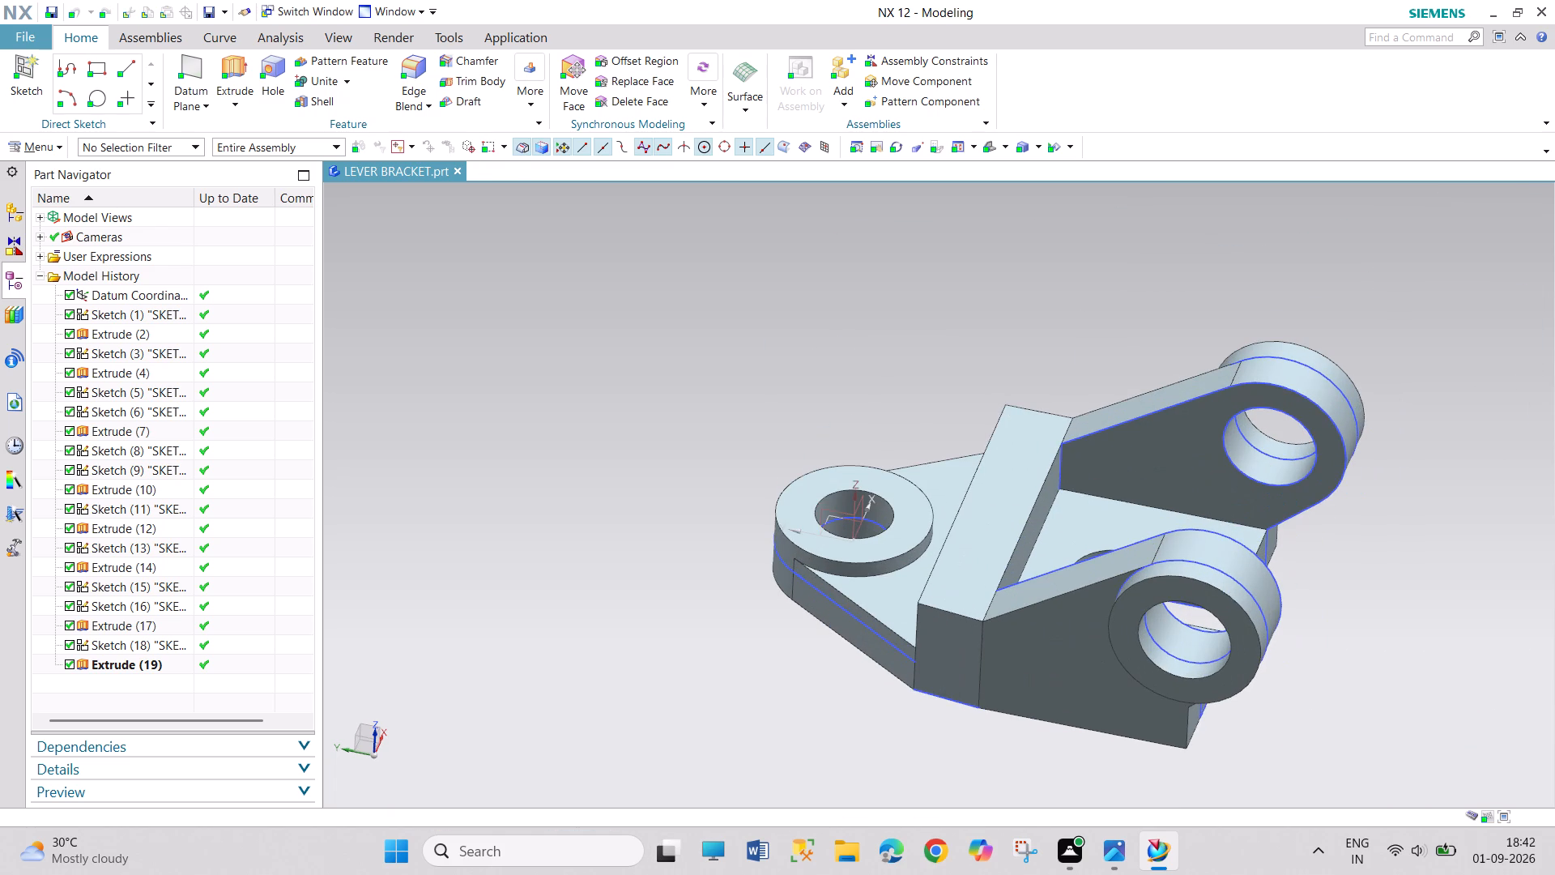
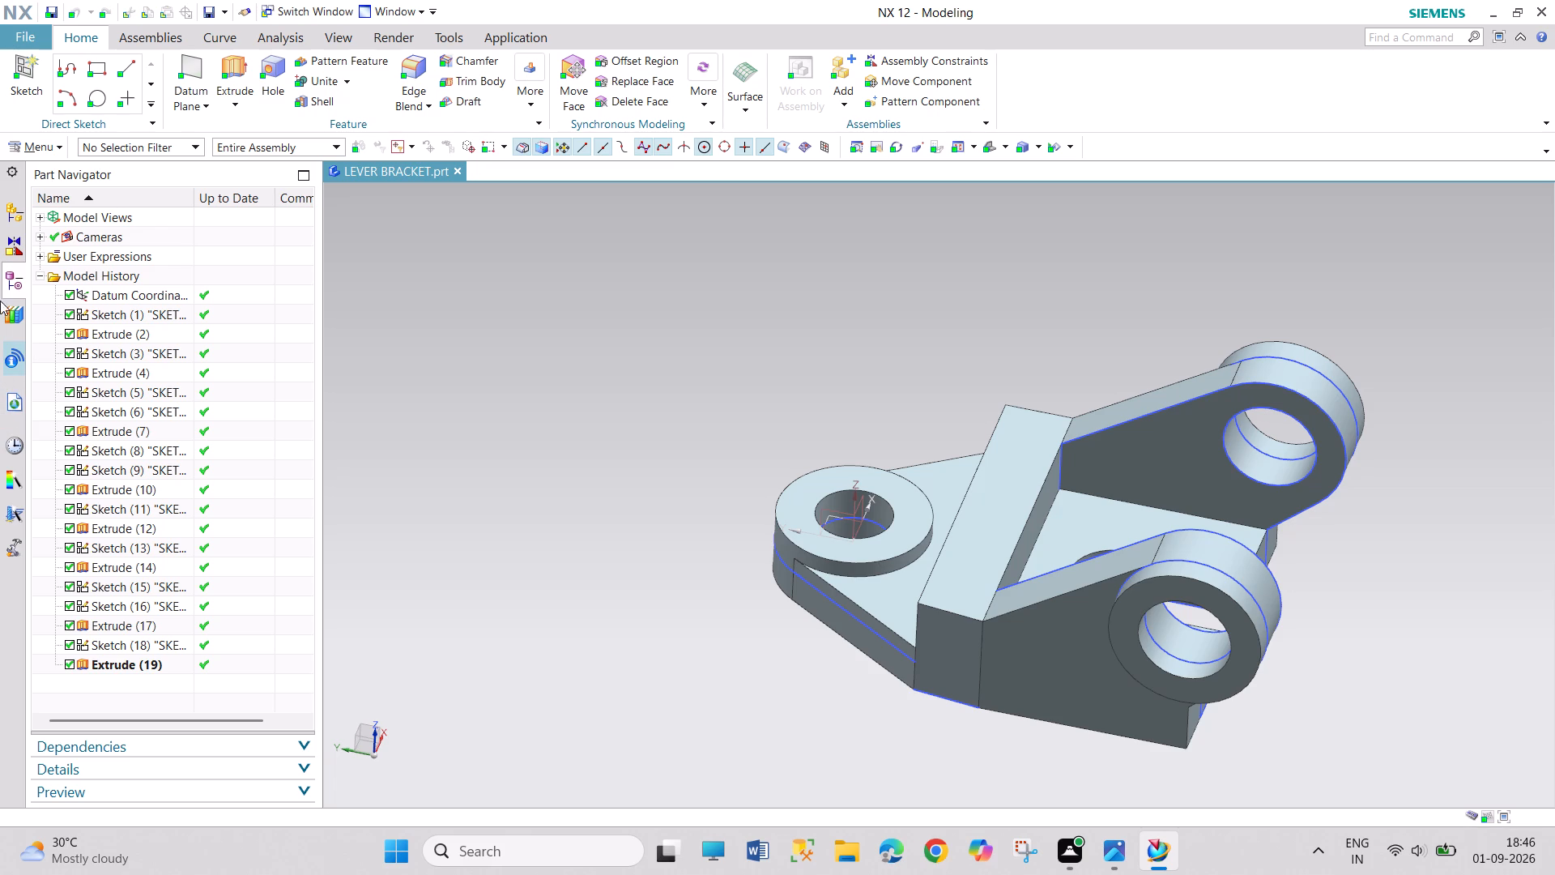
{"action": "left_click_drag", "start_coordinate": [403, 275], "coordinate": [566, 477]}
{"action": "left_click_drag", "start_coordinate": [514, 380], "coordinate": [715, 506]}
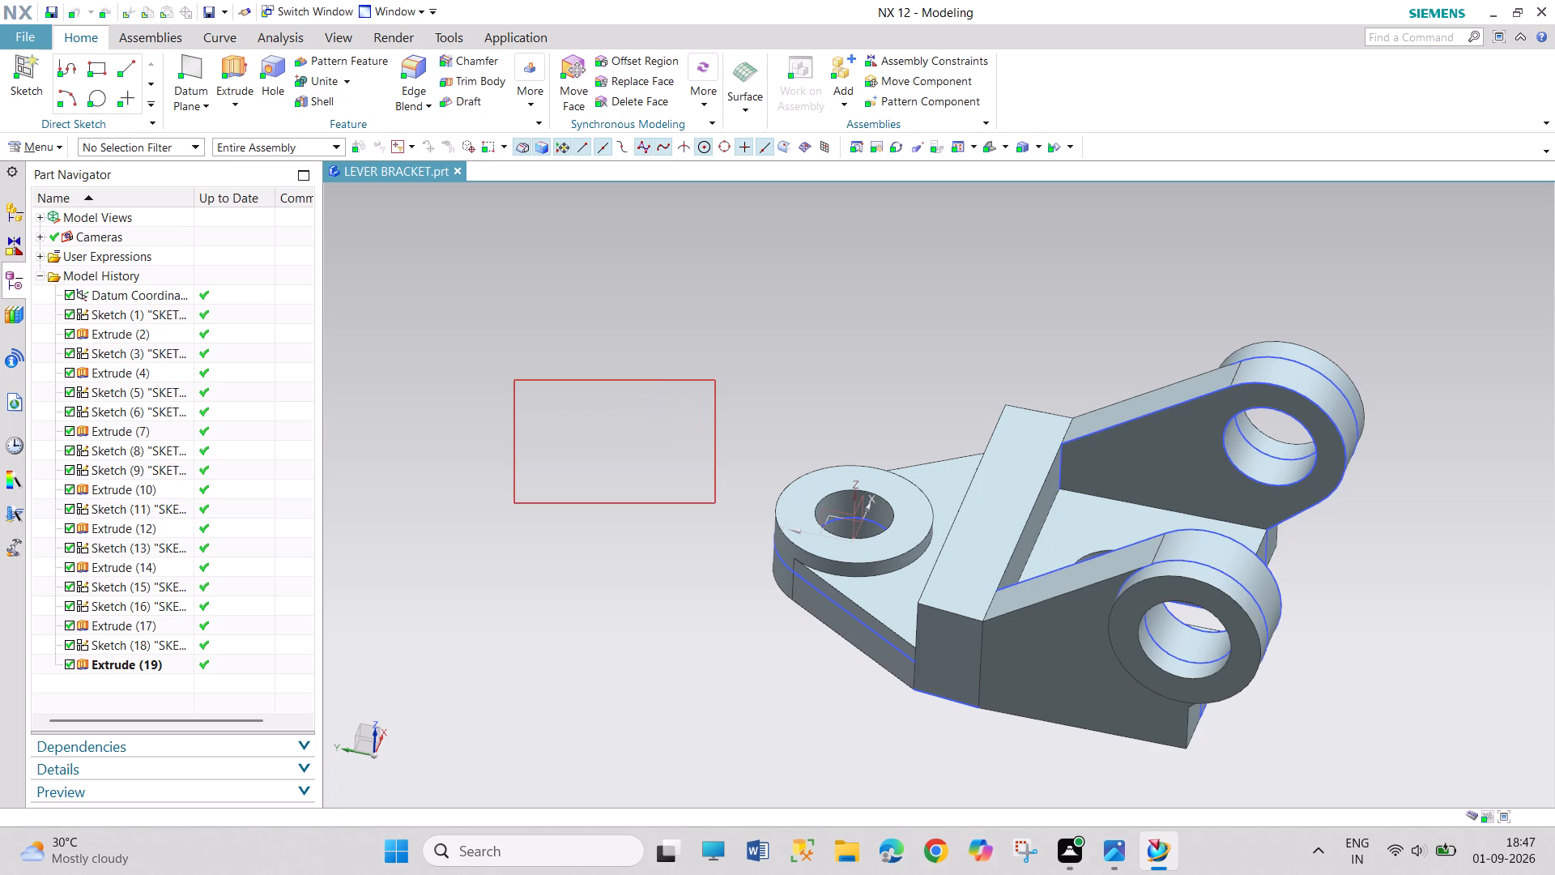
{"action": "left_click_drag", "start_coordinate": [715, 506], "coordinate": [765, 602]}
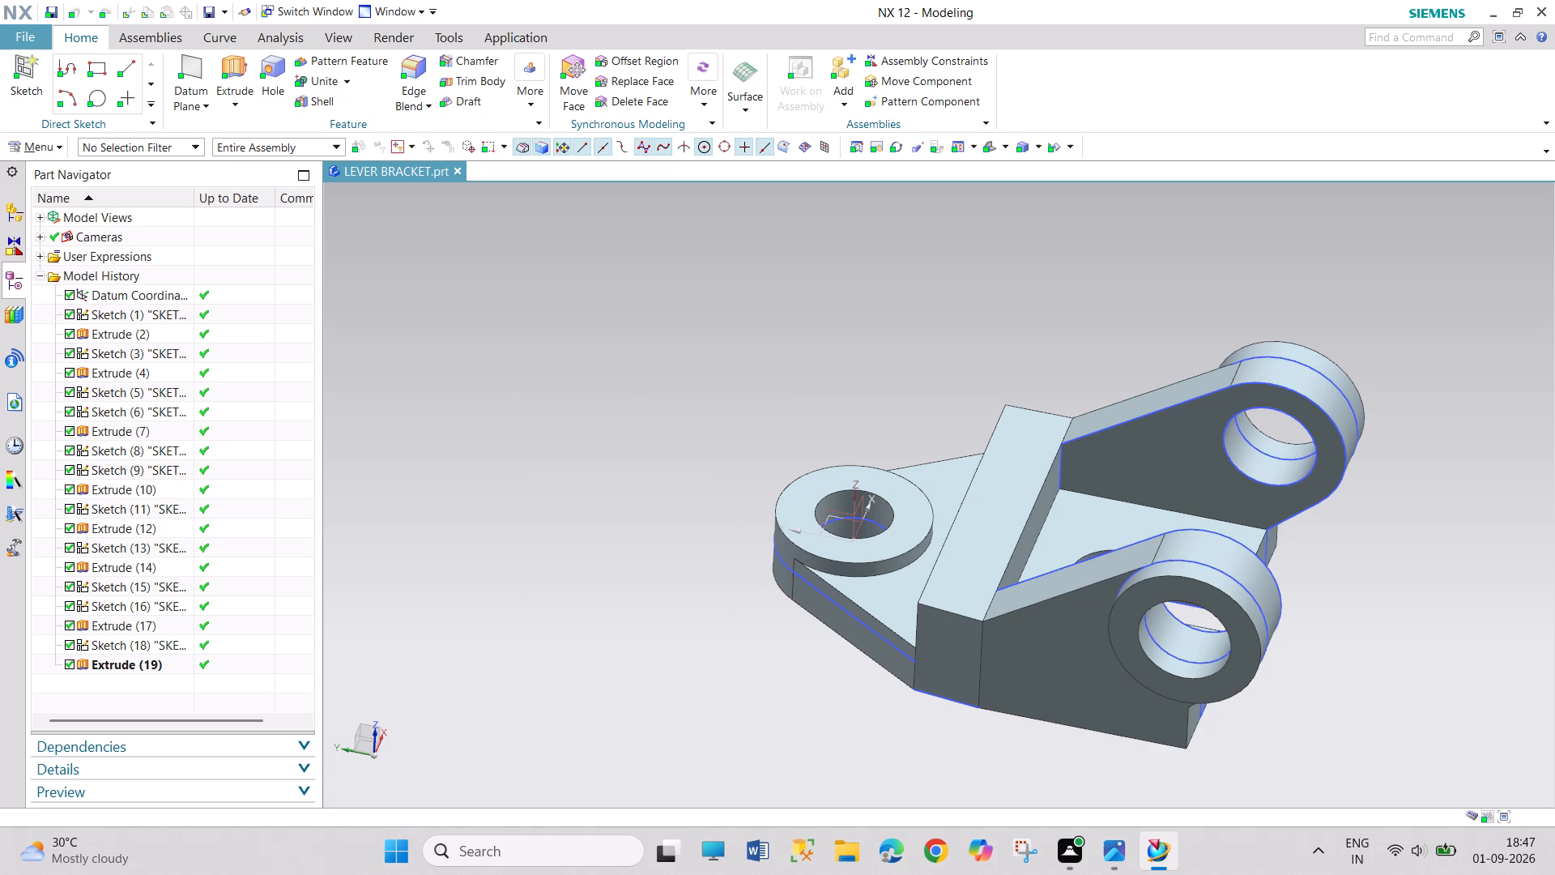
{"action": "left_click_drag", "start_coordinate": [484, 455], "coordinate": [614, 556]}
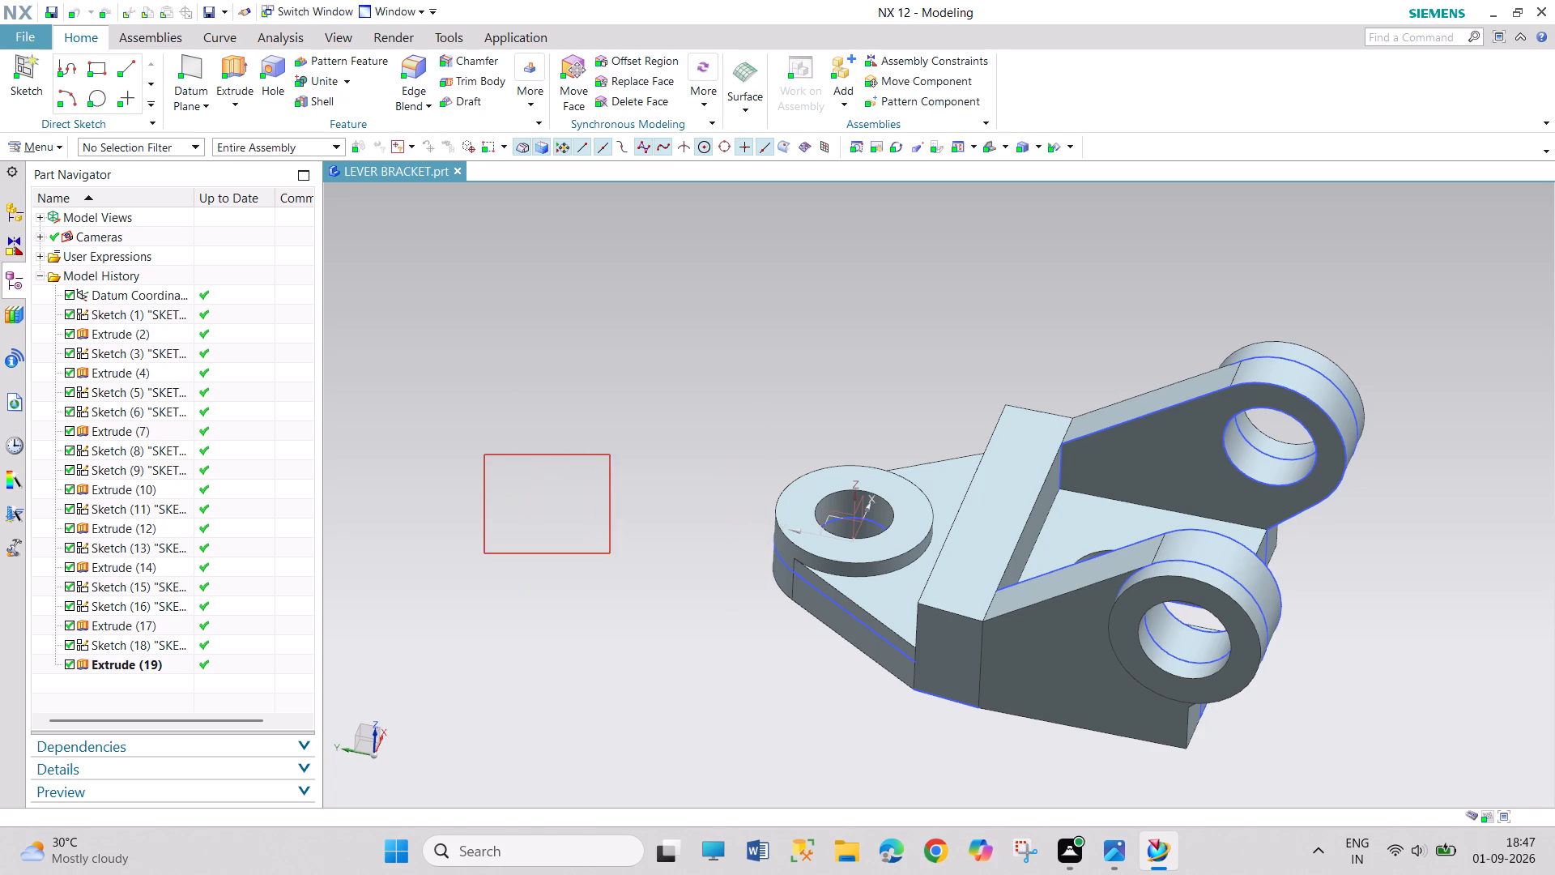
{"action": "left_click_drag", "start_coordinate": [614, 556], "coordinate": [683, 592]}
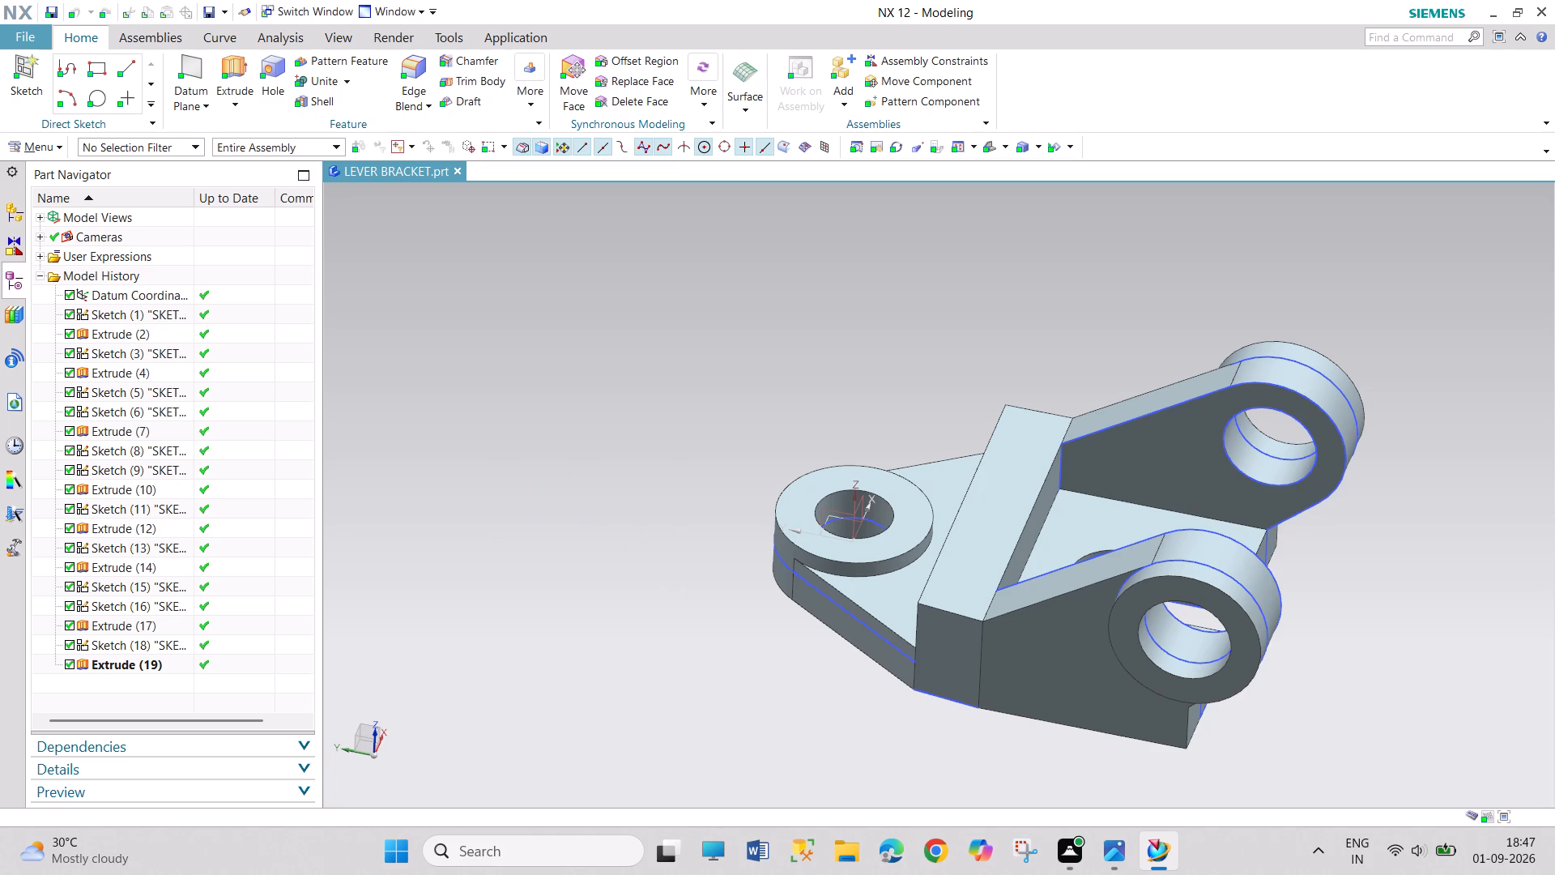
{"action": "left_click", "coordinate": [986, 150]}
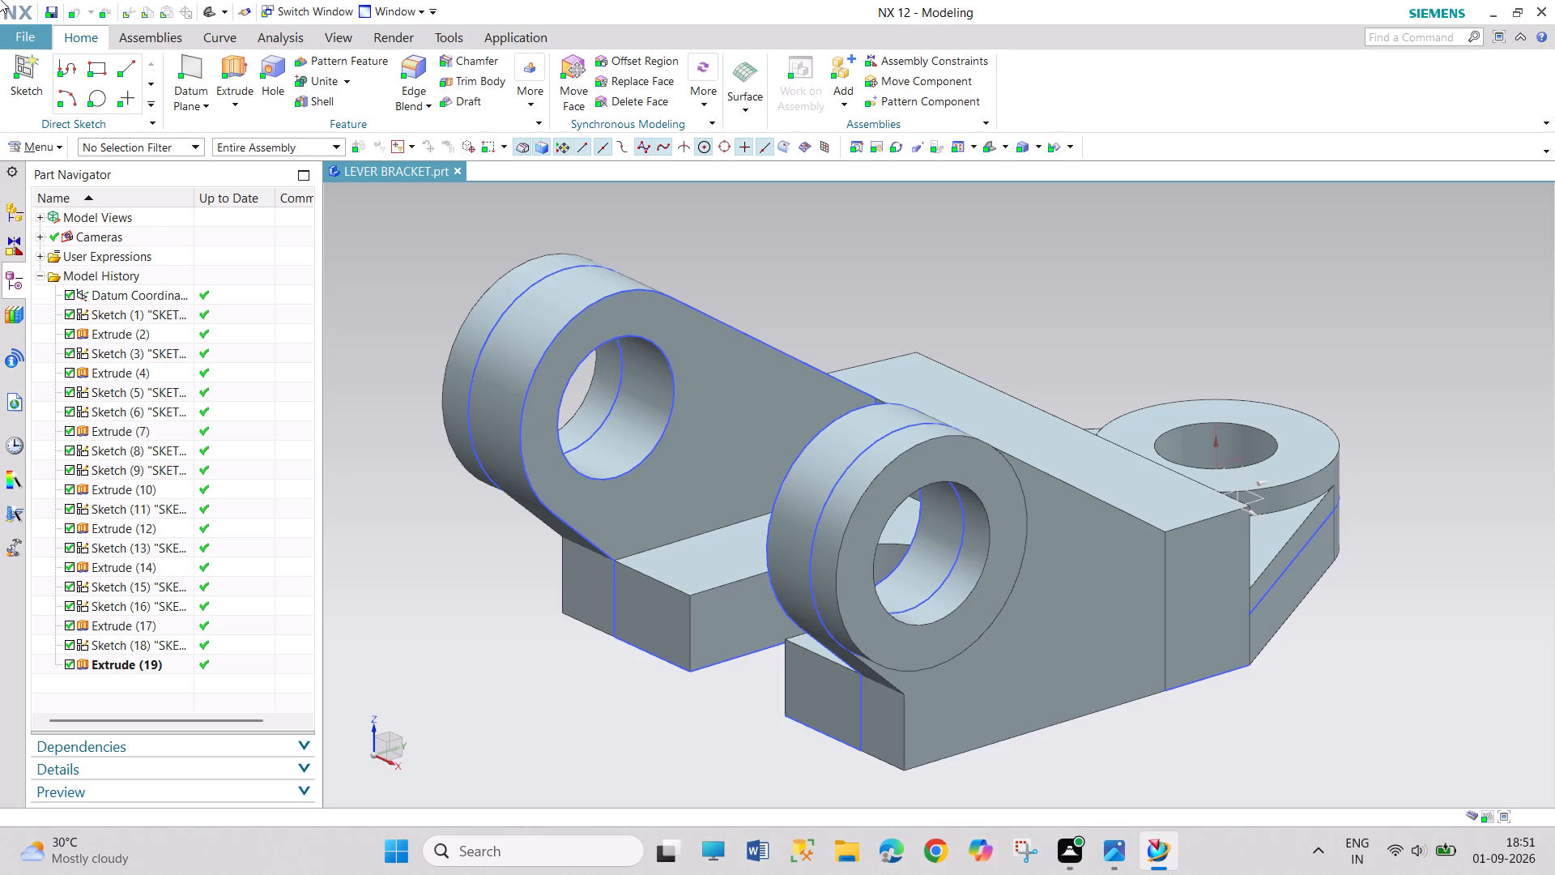
Exit the NX session with the LEVER BRACKET part open.
{"action": "left_click", "coordinate": [42, 38]}
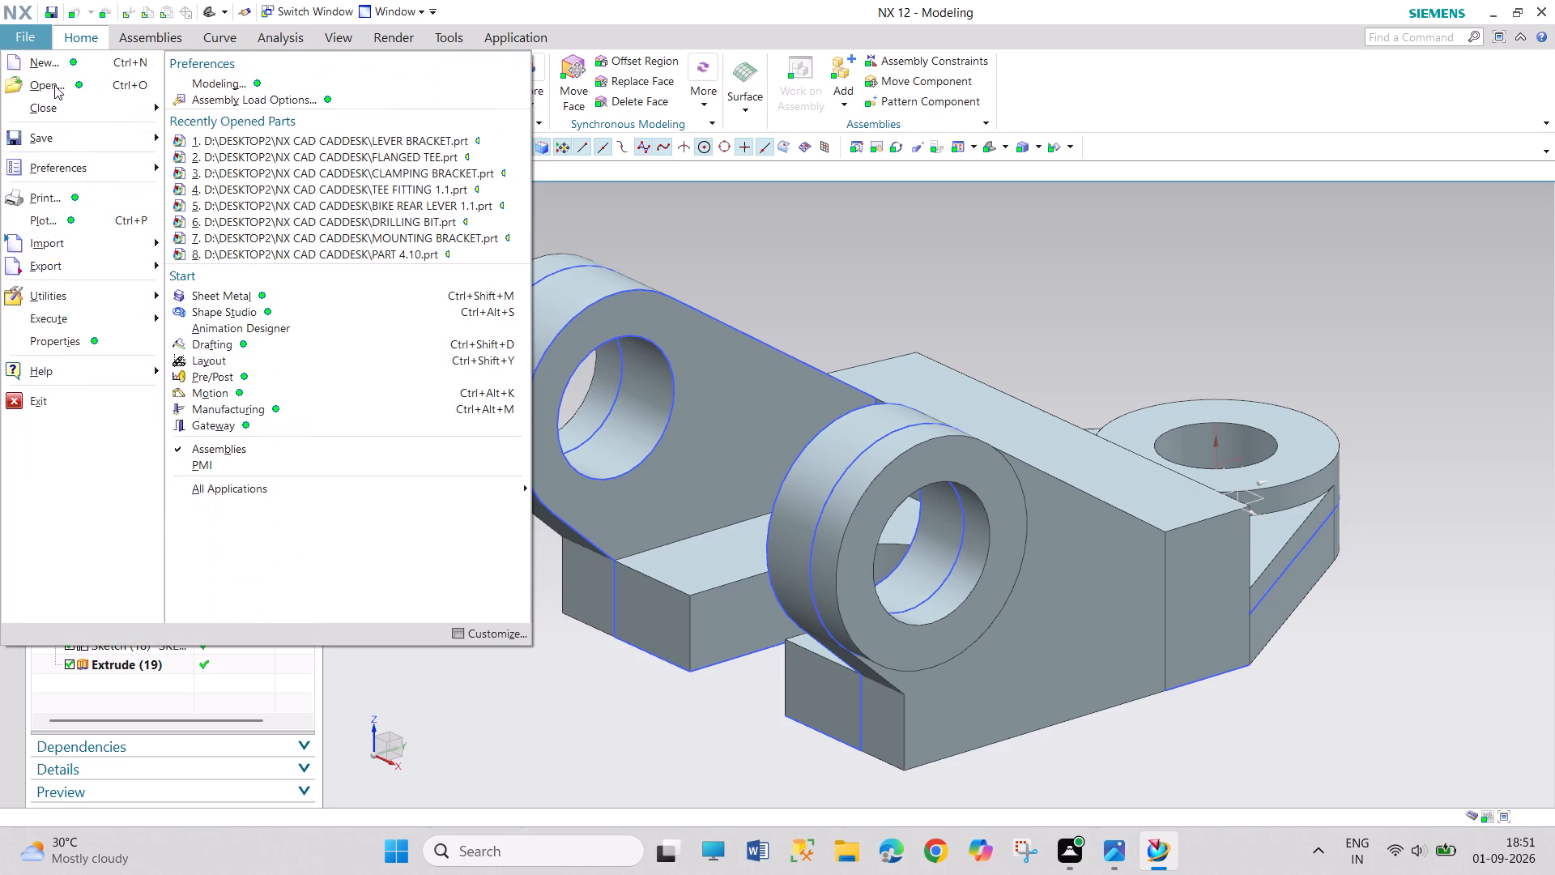
{"action": "left_click", "coordinate": [143, 396]}
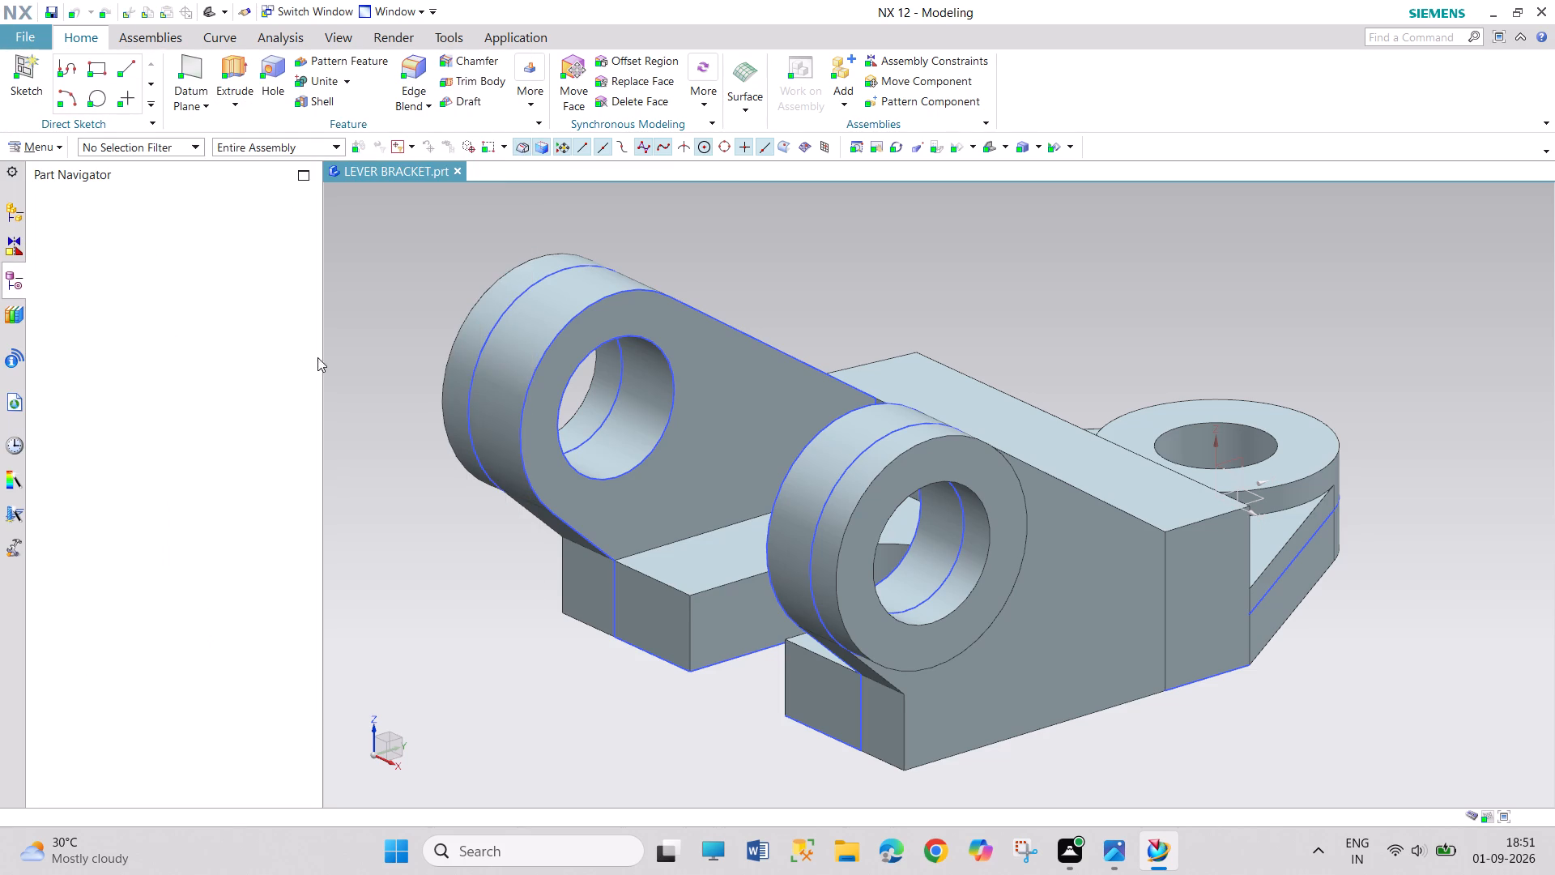
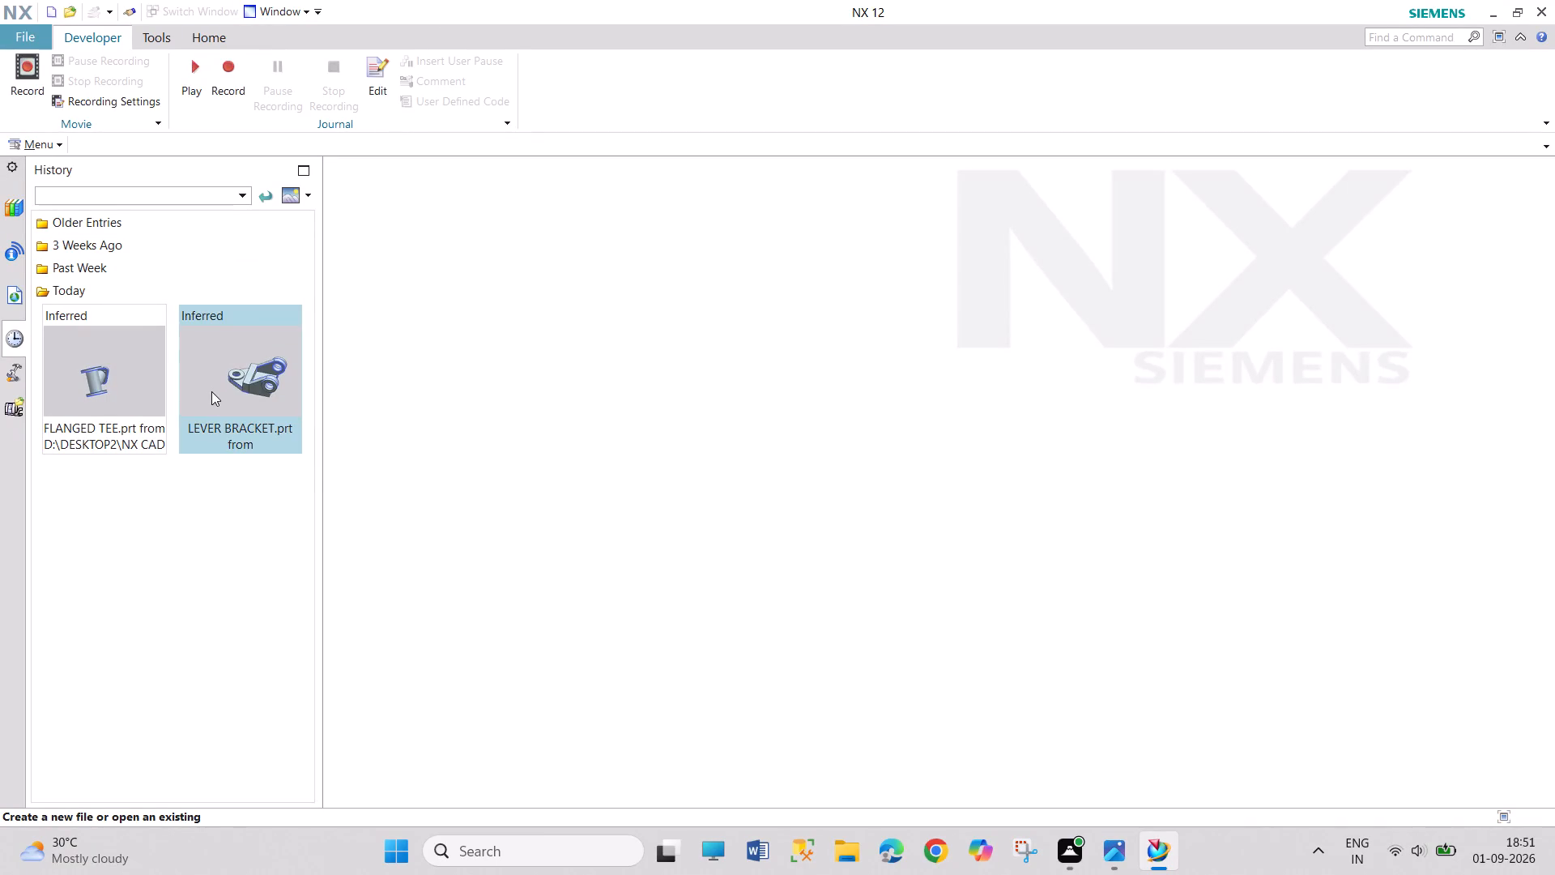
Reopen the LEVER BRACKET part from today's entries in the history.
{"action": "left_click", "coordinate": [271, 371]}
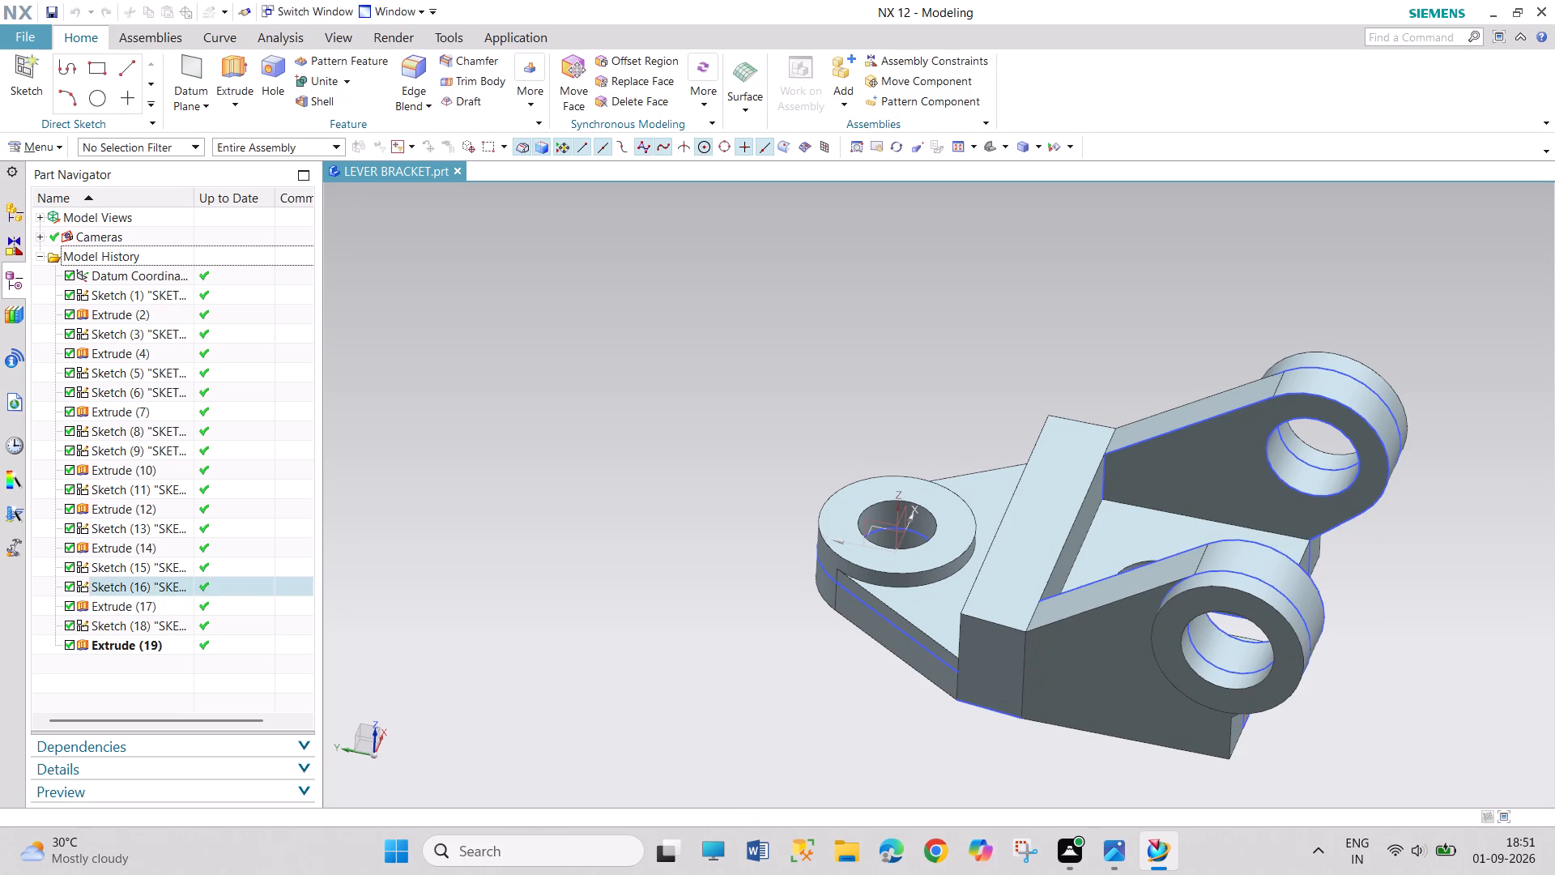
Examine the finished lever bracket, including its base boss, cross rib and two bored fork arms.
{"action": "scroll", "coordinate": [1323, 688], "scroll_direction": "up", "scroll_amount": 2}
{"action": "scroll", "coordinate": [1293, 676], "scroll_direction": "down", "scroll_amount": 5}
{"action": "scroll", "coordinate": [1315, 728], "scroll_direction": "up", "scroll_amount": 1}
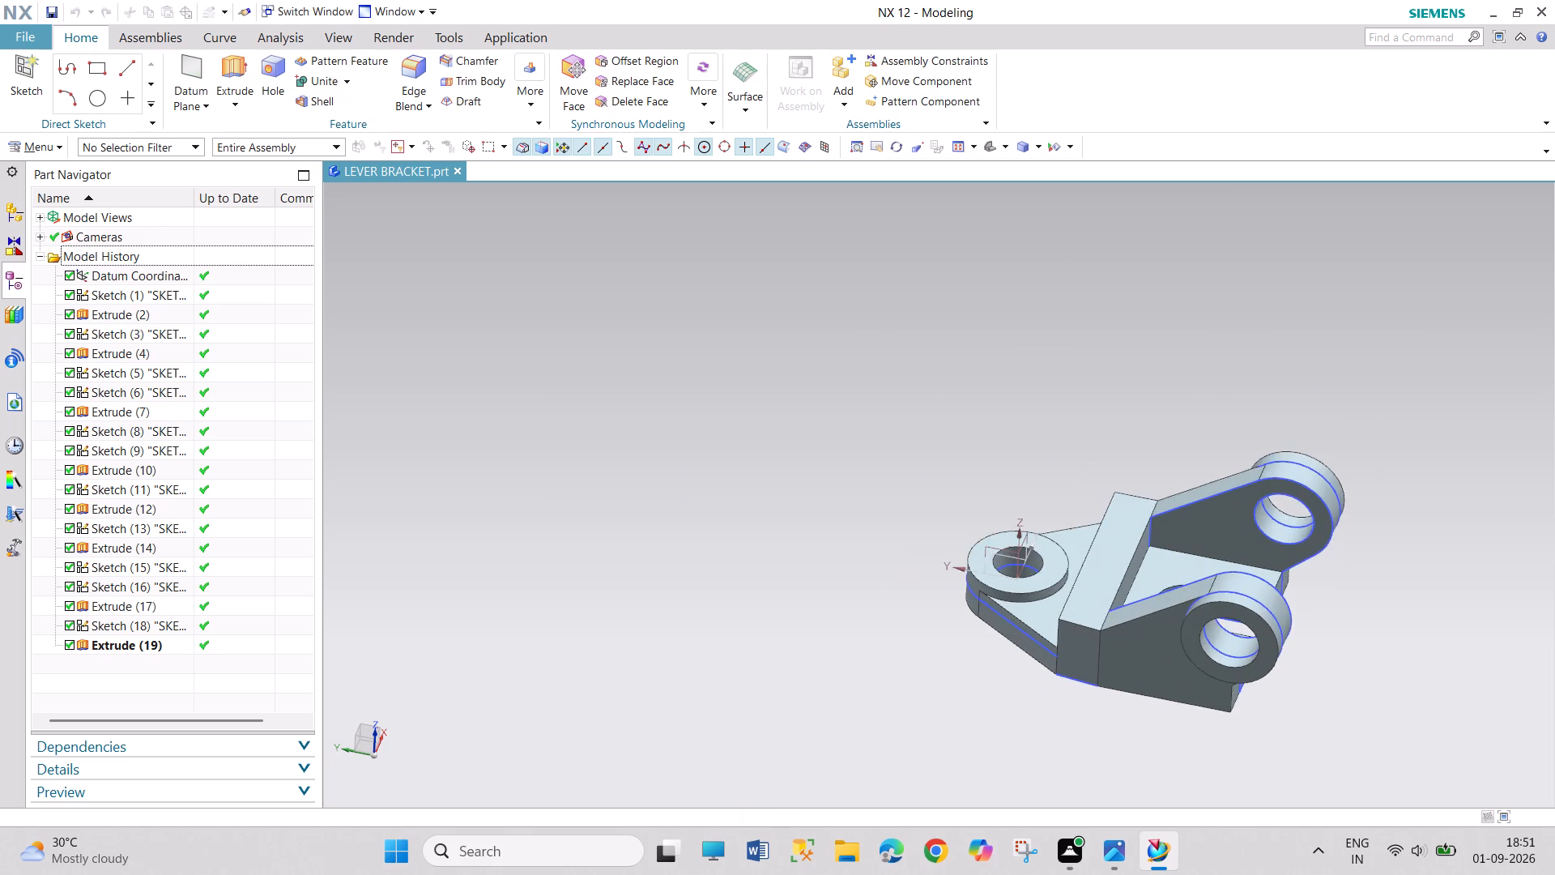
{"action": "scroll", "coordinate": [1315, 728], "scroll_direction": "up", "scroll_amount": 2}
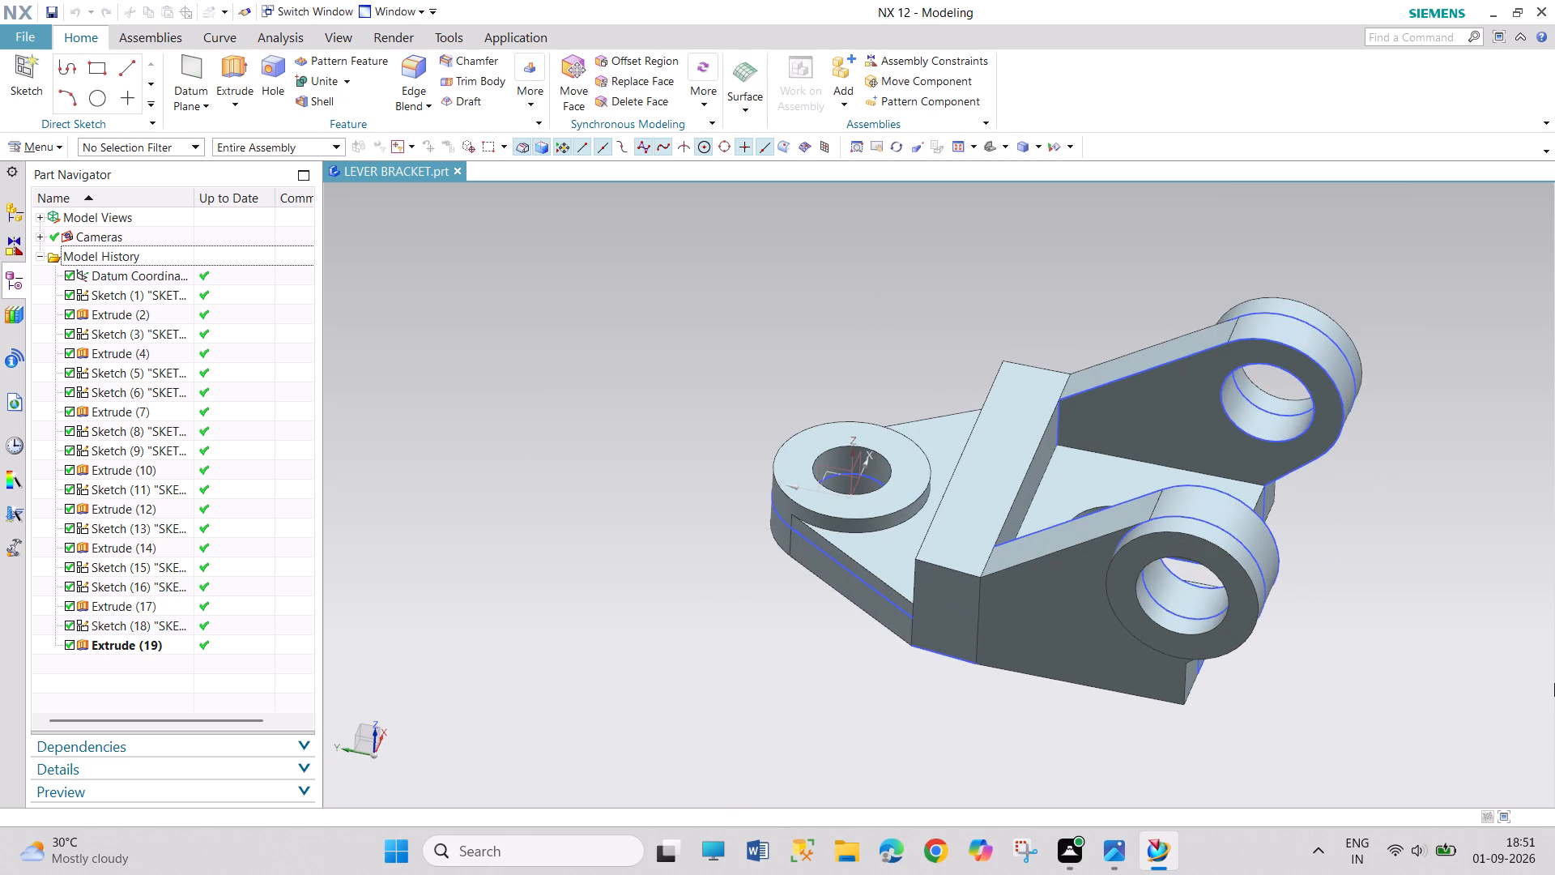
{"action": "scroll", "coordinate": [1488, 615], "scroll_direction": "up", "scroll_amount": 1}
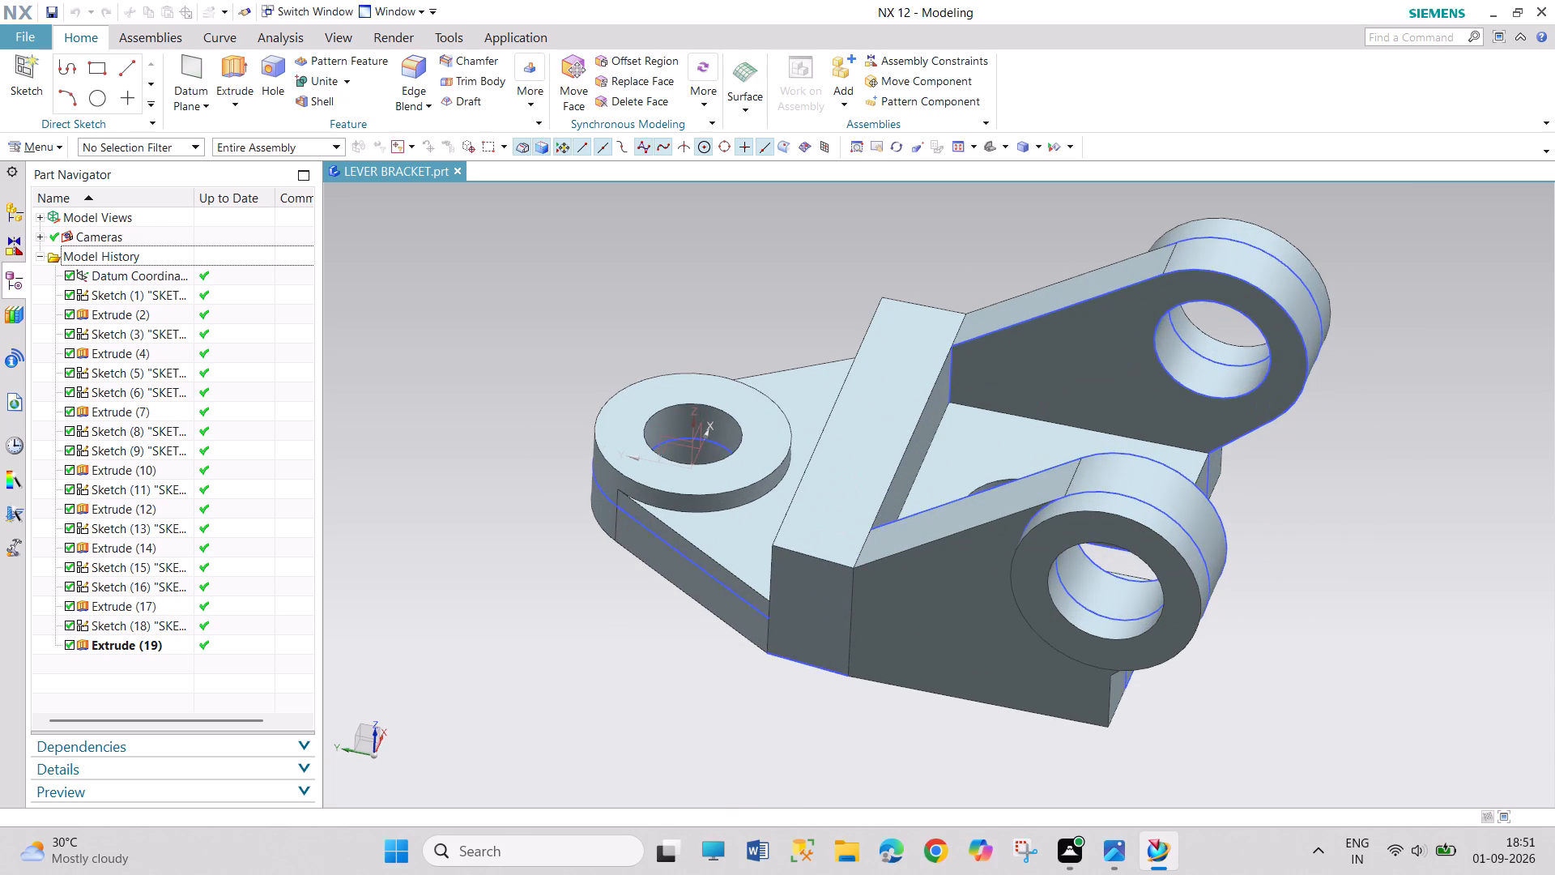
{"action": "scroll", "coordinate": [1464, 515], "scroll_direction": "up", "scroll_amount": 1}
{"action": "scroll", "coordinate": [1381, 442], "scroll_direction": "down", "scroll_amount": 2}
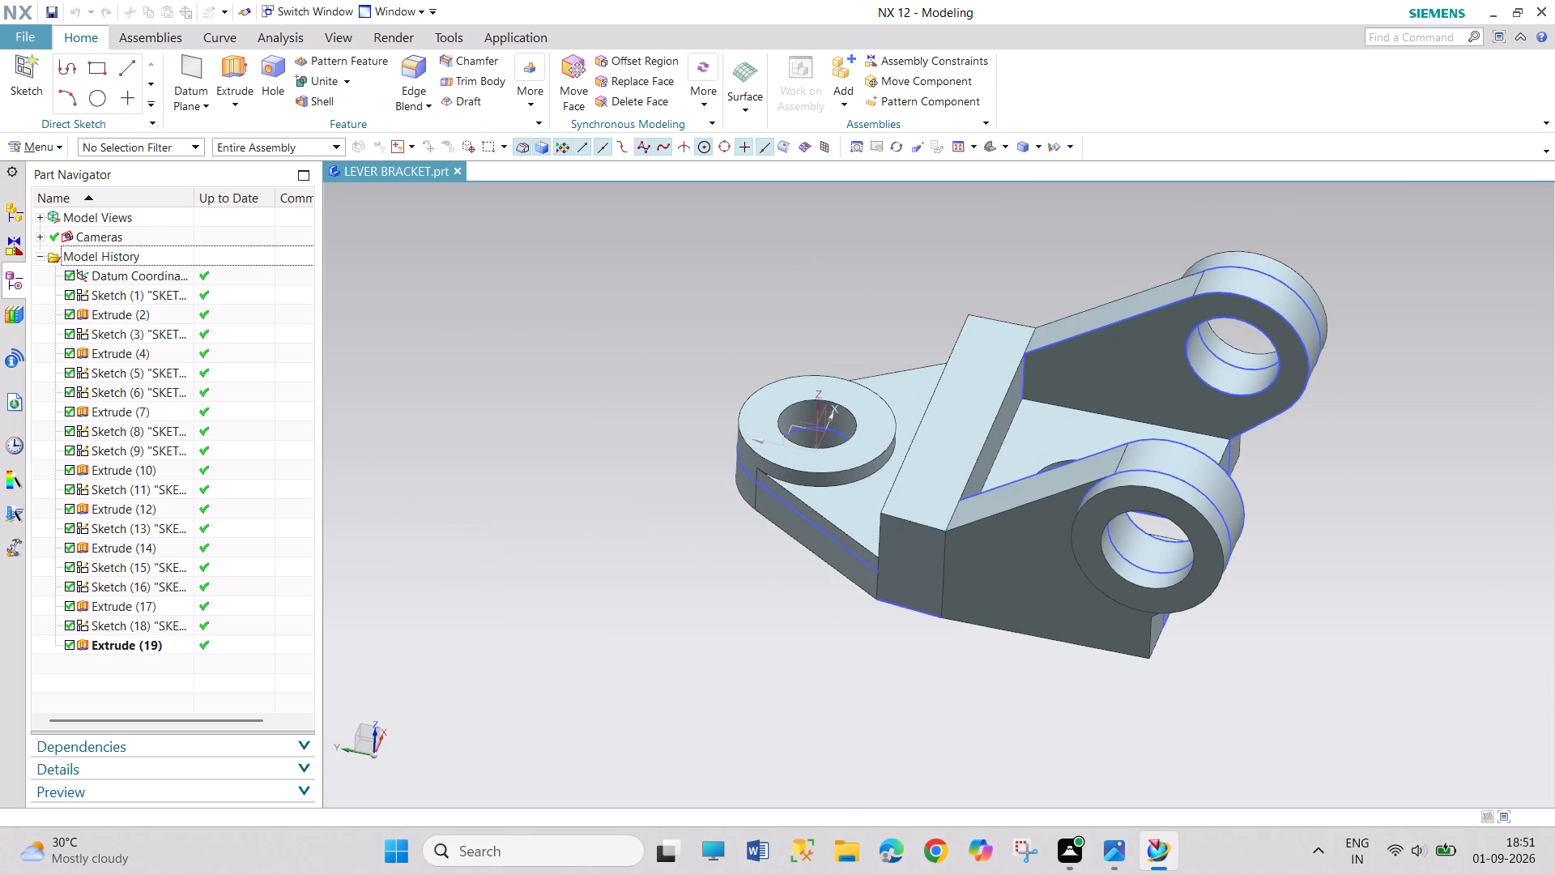
{"action": "scroll", "coordinate": [1431, 305], "scroll_direction": "up", "scroll_amount": 1}
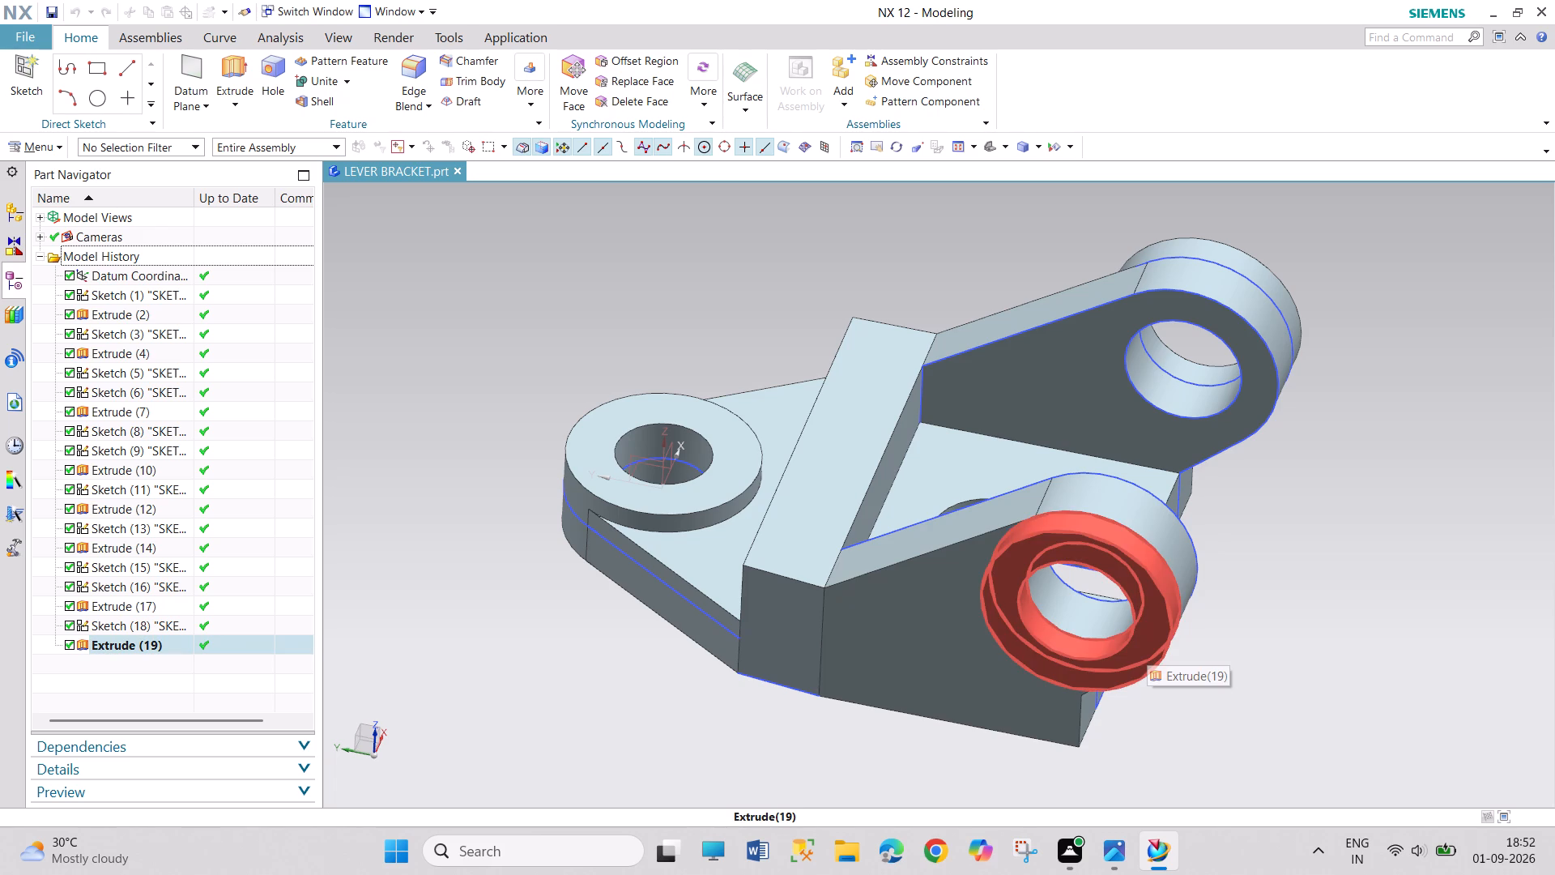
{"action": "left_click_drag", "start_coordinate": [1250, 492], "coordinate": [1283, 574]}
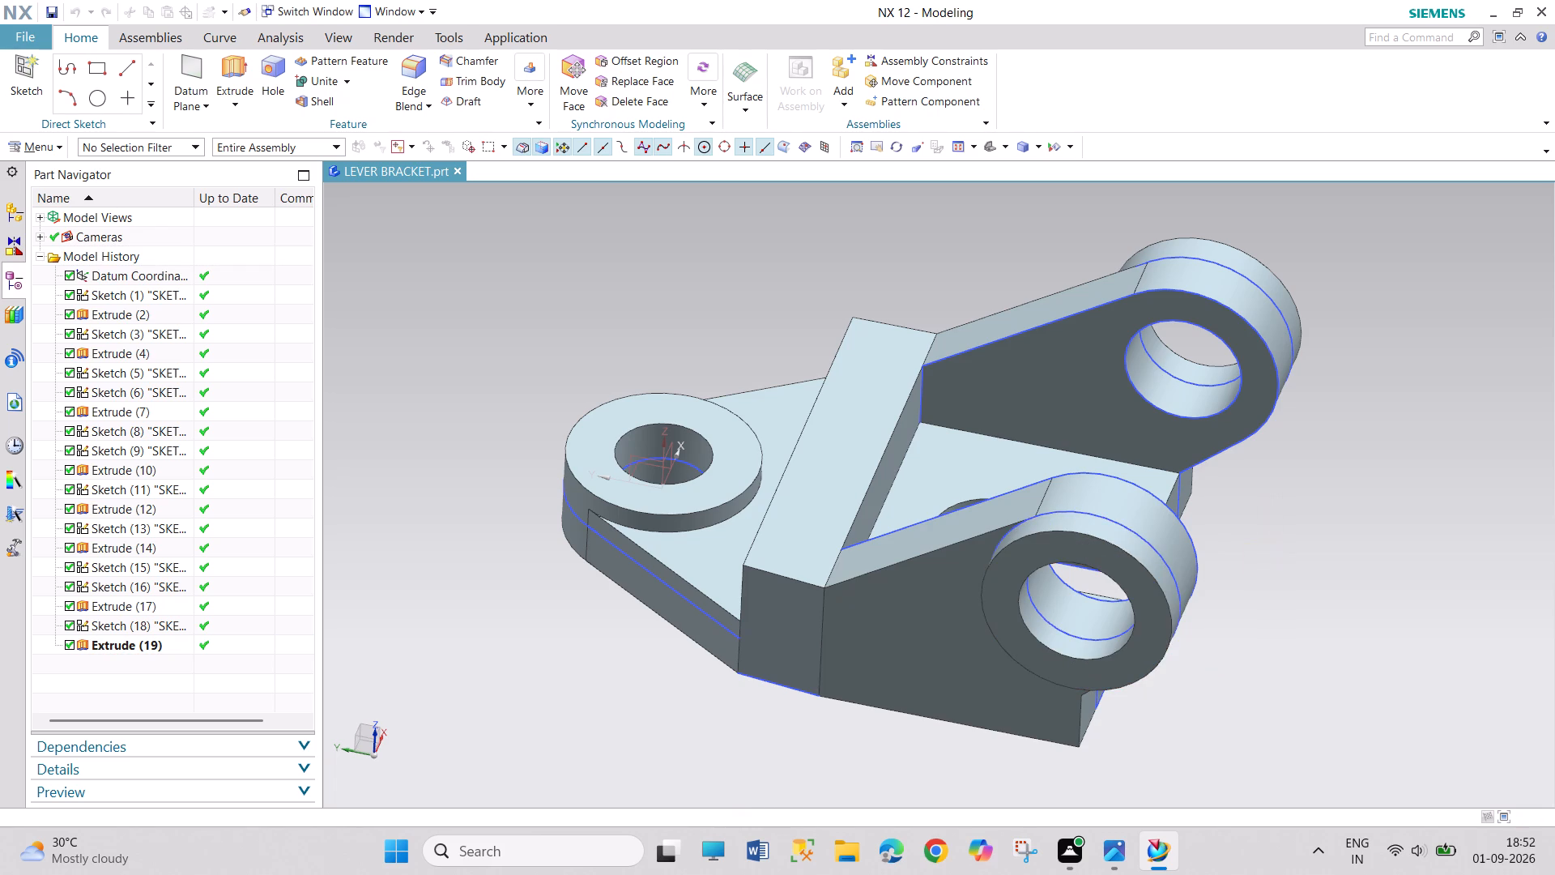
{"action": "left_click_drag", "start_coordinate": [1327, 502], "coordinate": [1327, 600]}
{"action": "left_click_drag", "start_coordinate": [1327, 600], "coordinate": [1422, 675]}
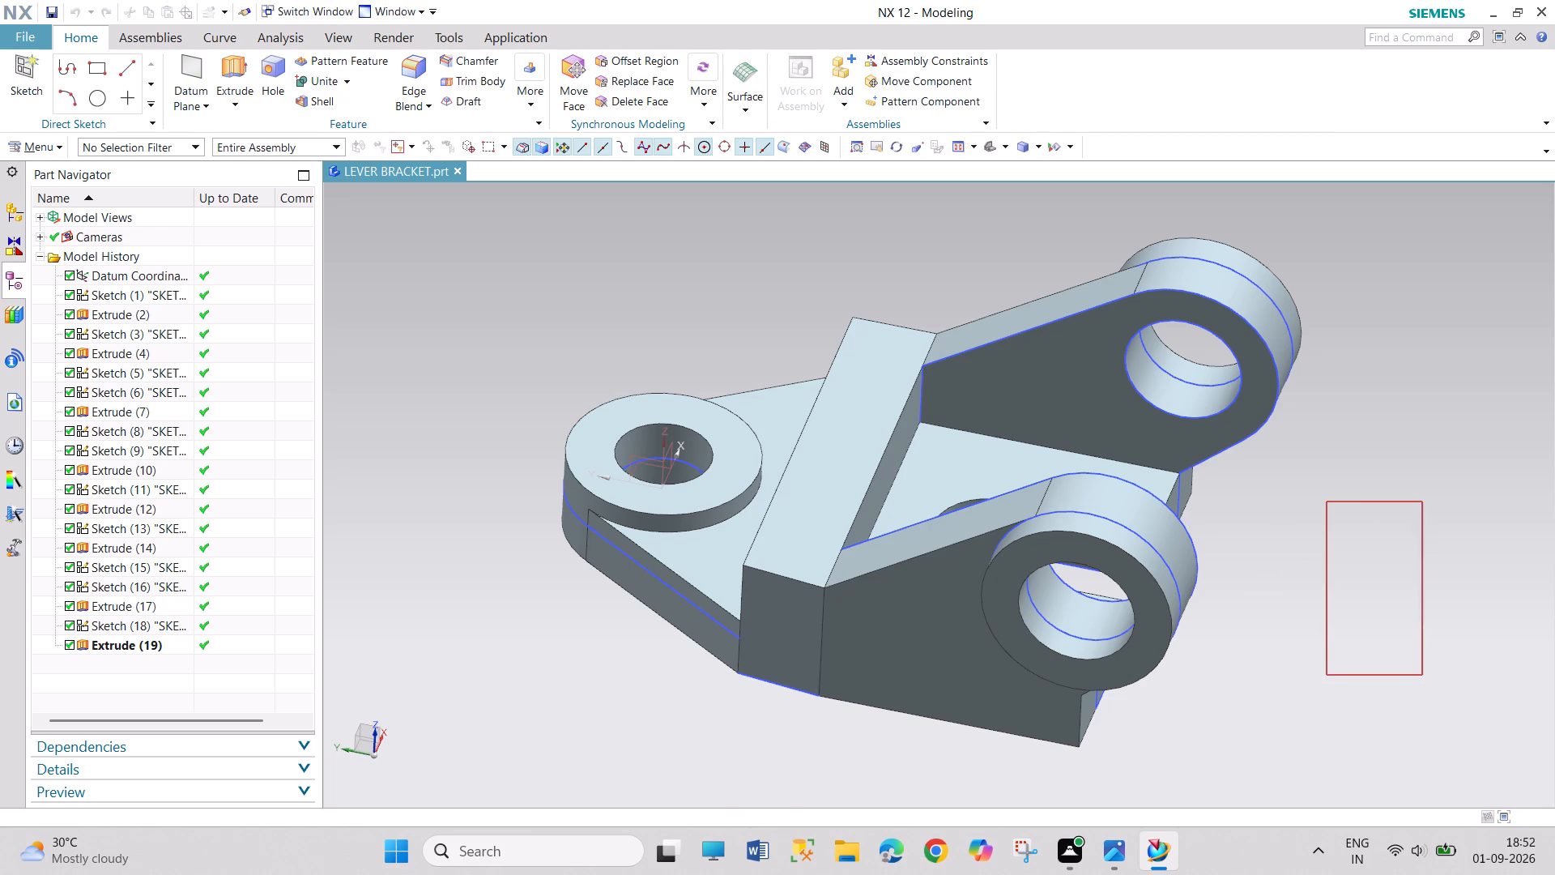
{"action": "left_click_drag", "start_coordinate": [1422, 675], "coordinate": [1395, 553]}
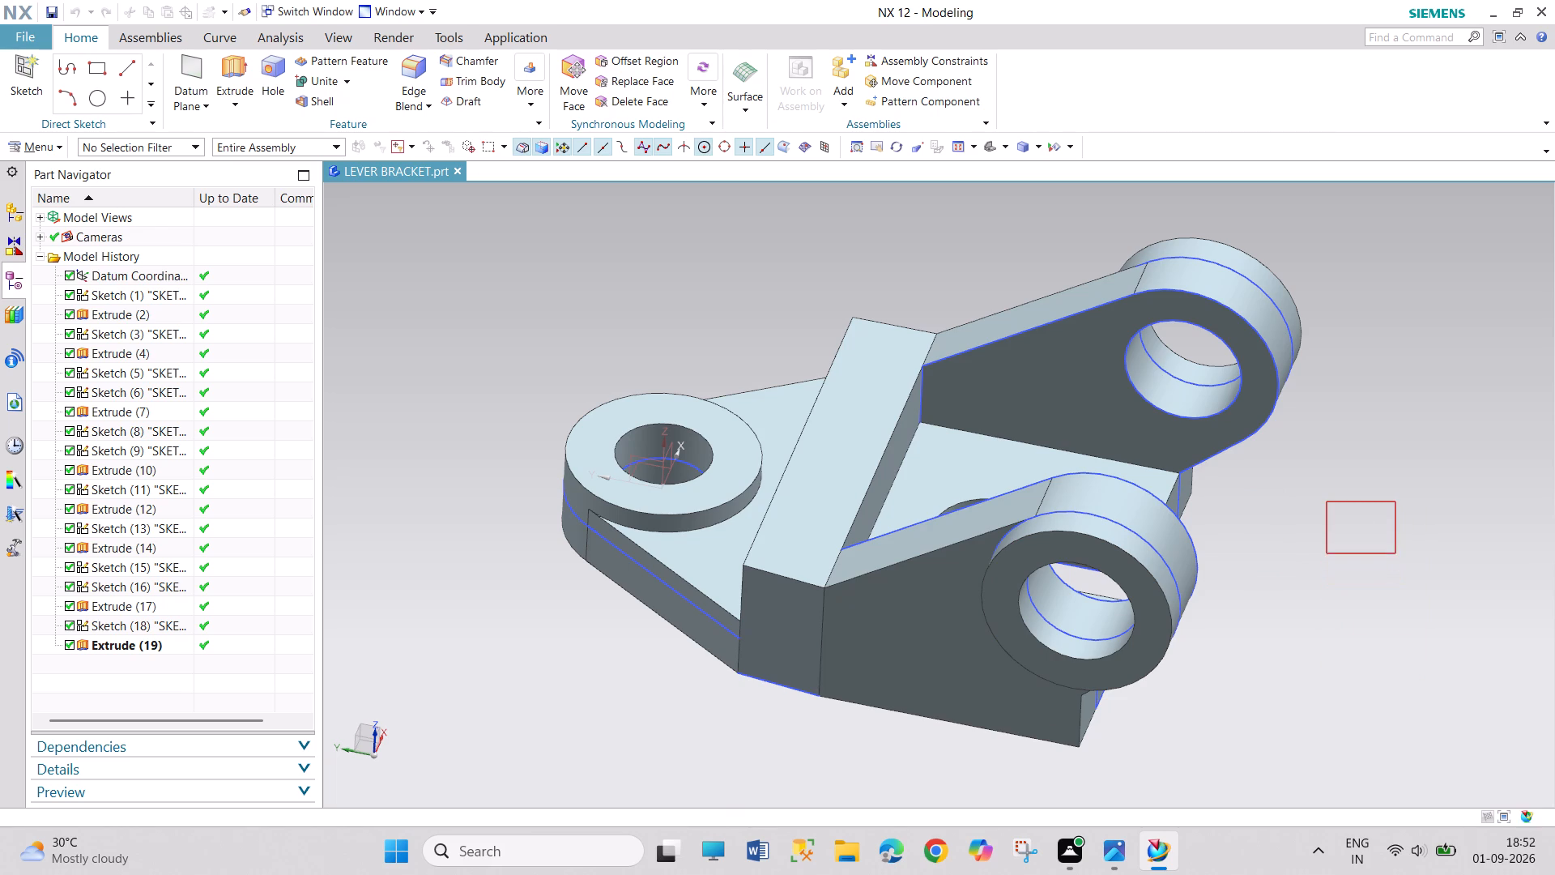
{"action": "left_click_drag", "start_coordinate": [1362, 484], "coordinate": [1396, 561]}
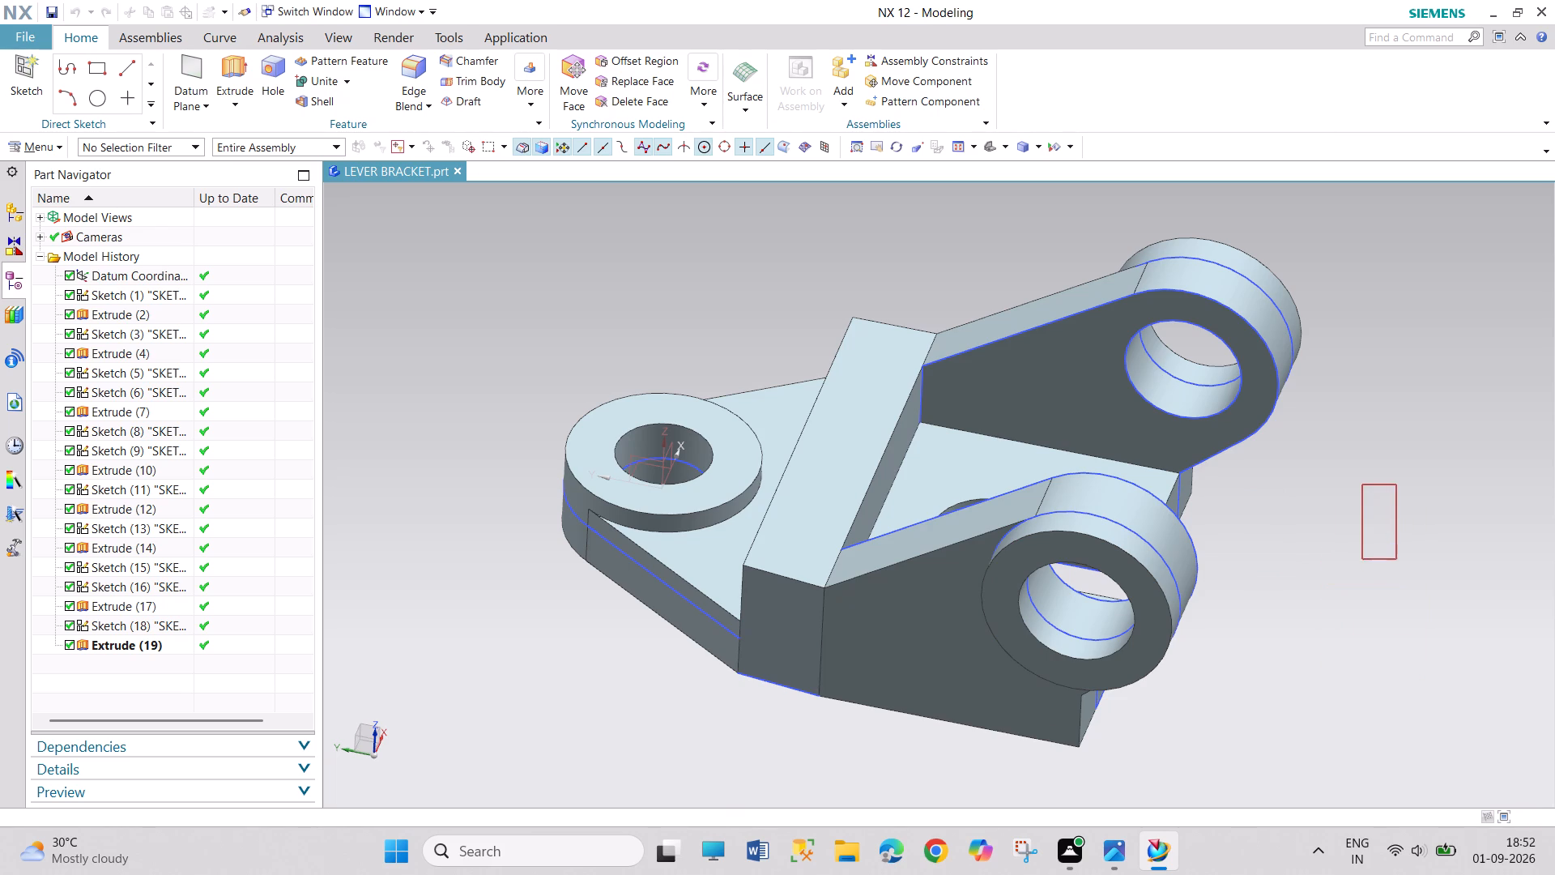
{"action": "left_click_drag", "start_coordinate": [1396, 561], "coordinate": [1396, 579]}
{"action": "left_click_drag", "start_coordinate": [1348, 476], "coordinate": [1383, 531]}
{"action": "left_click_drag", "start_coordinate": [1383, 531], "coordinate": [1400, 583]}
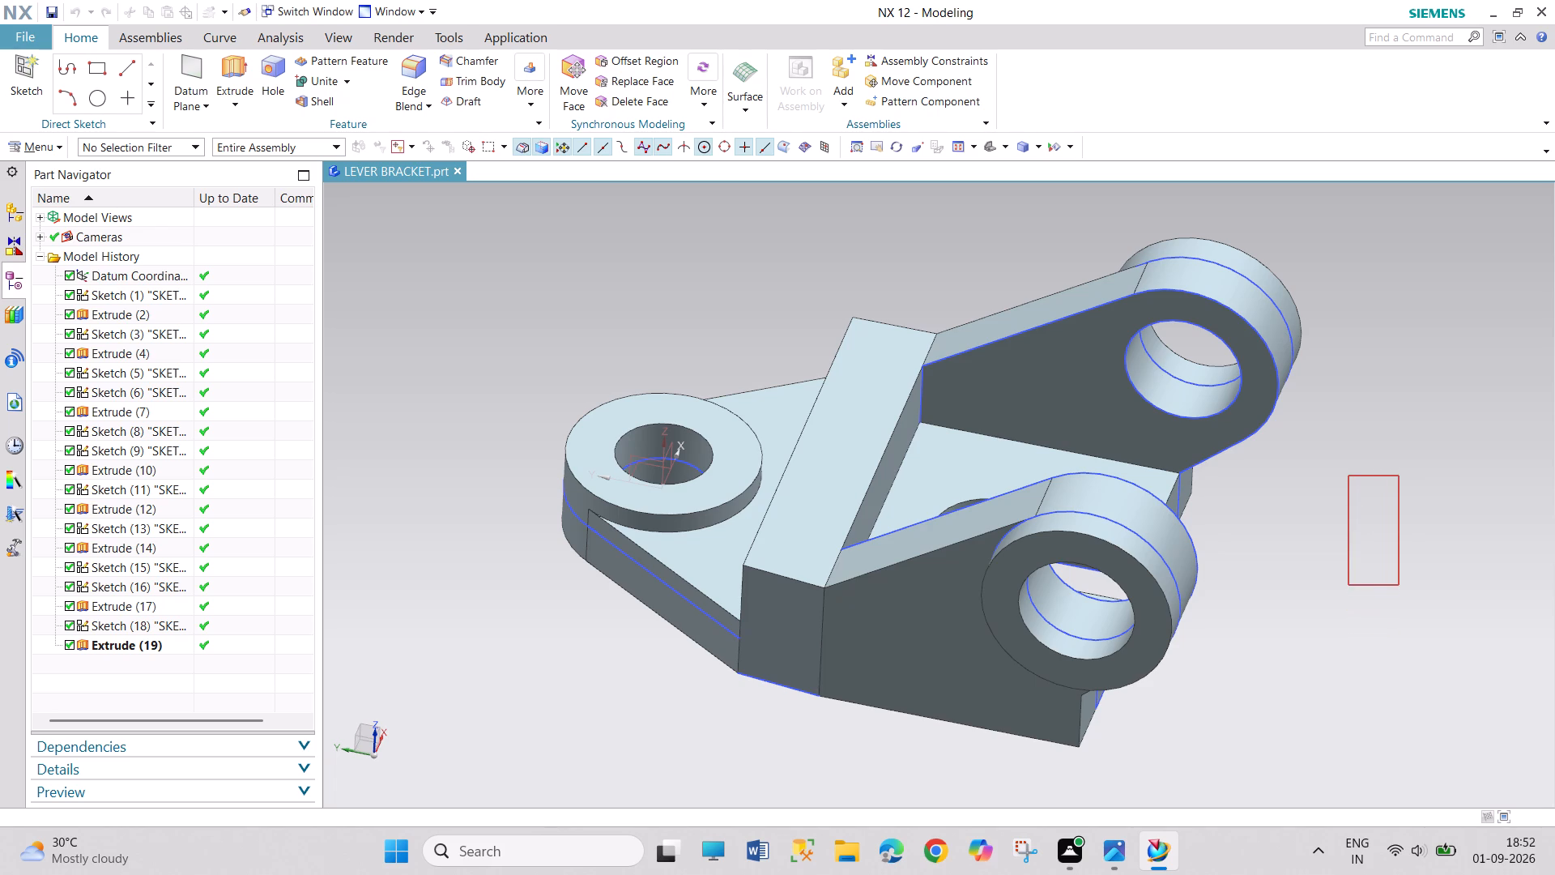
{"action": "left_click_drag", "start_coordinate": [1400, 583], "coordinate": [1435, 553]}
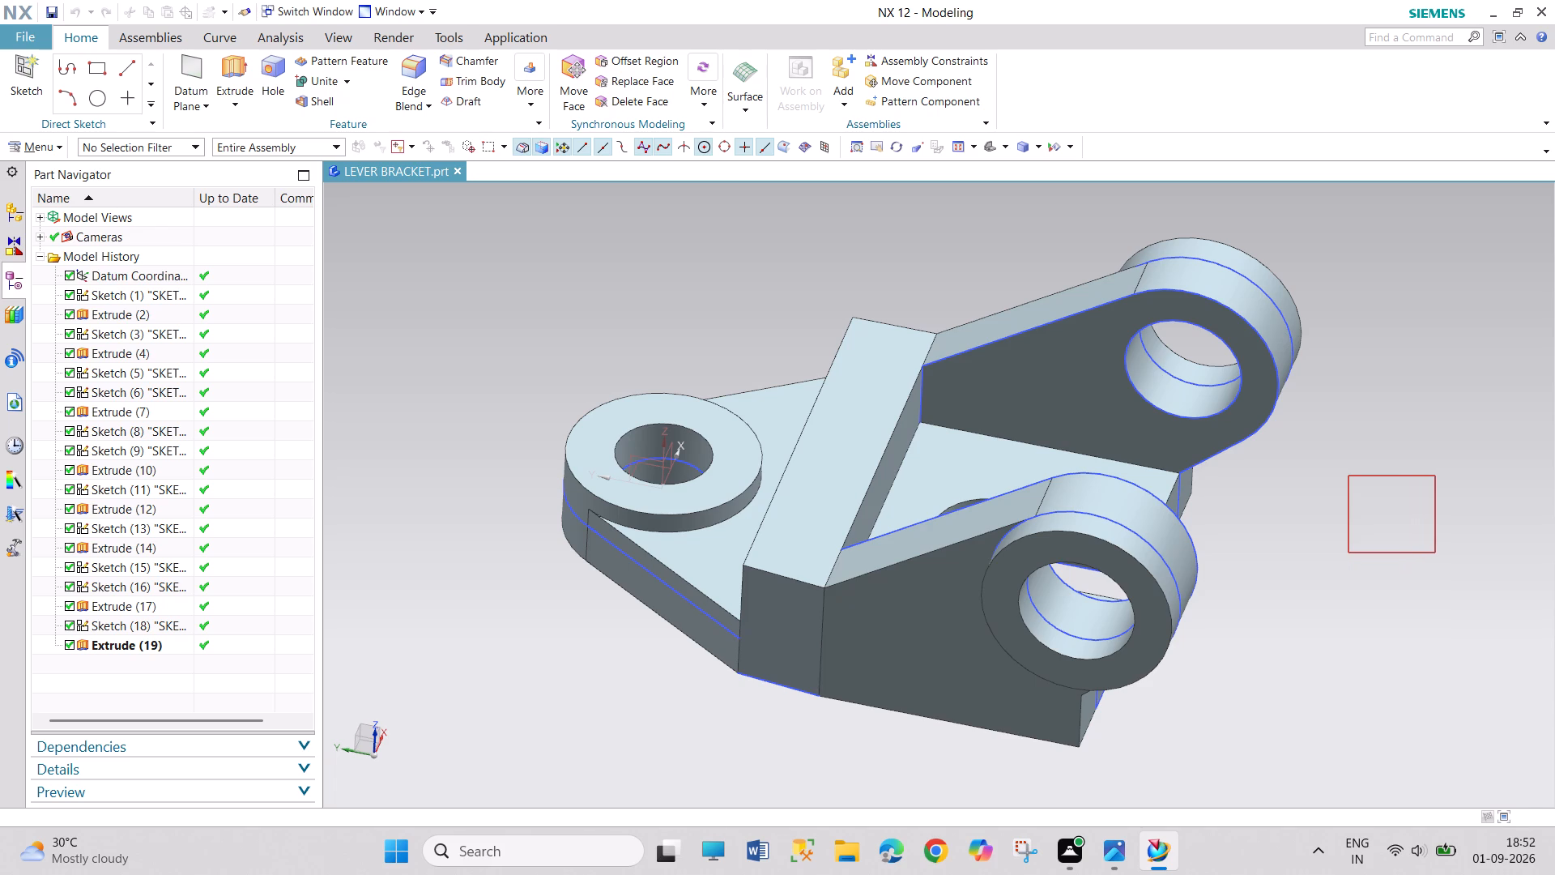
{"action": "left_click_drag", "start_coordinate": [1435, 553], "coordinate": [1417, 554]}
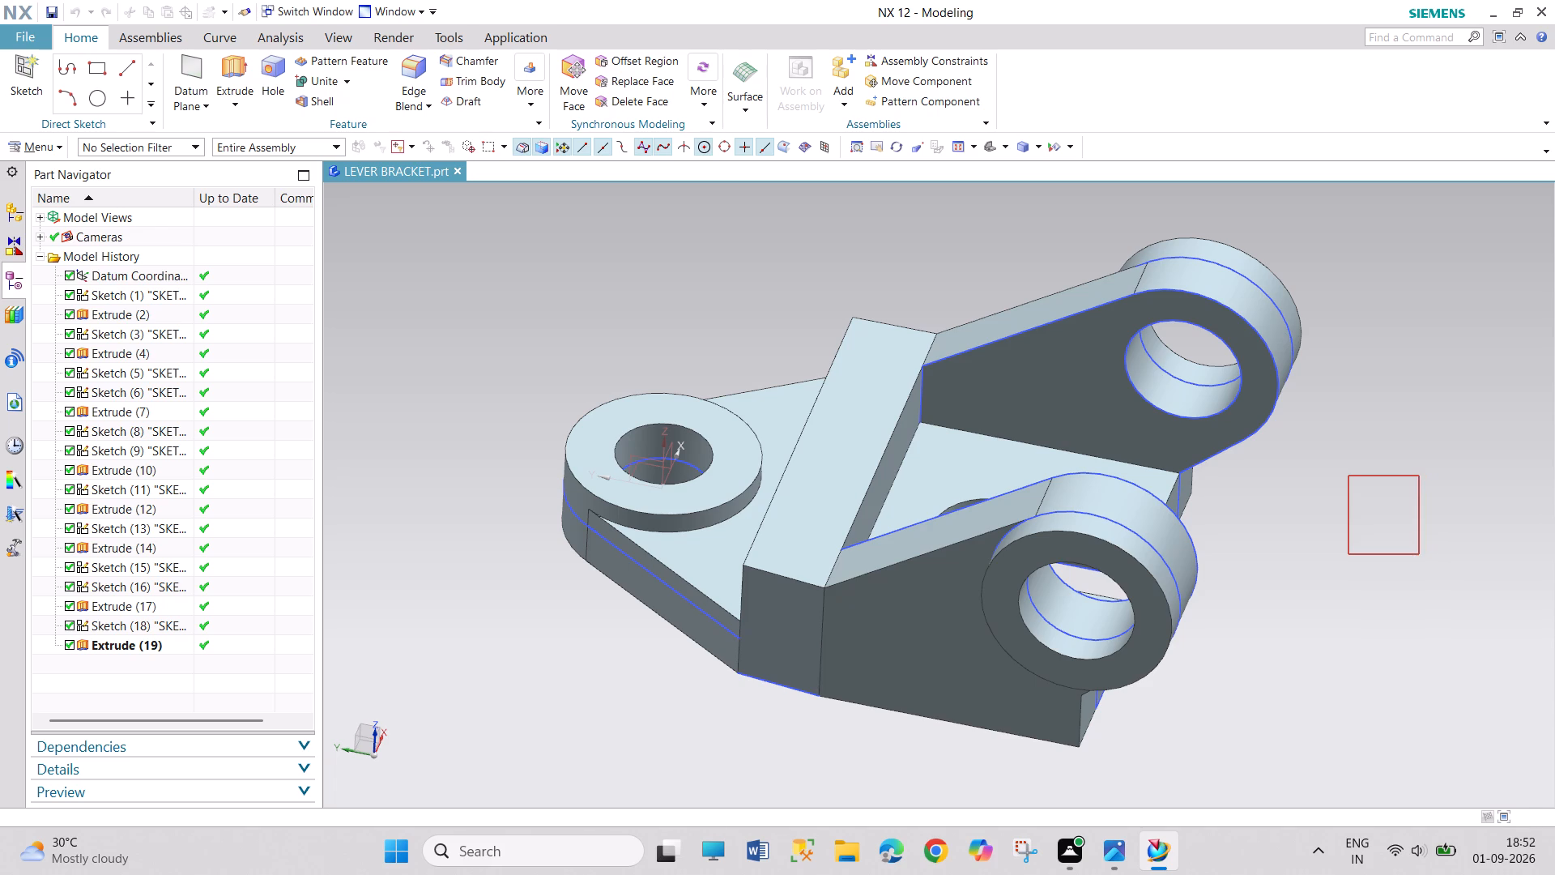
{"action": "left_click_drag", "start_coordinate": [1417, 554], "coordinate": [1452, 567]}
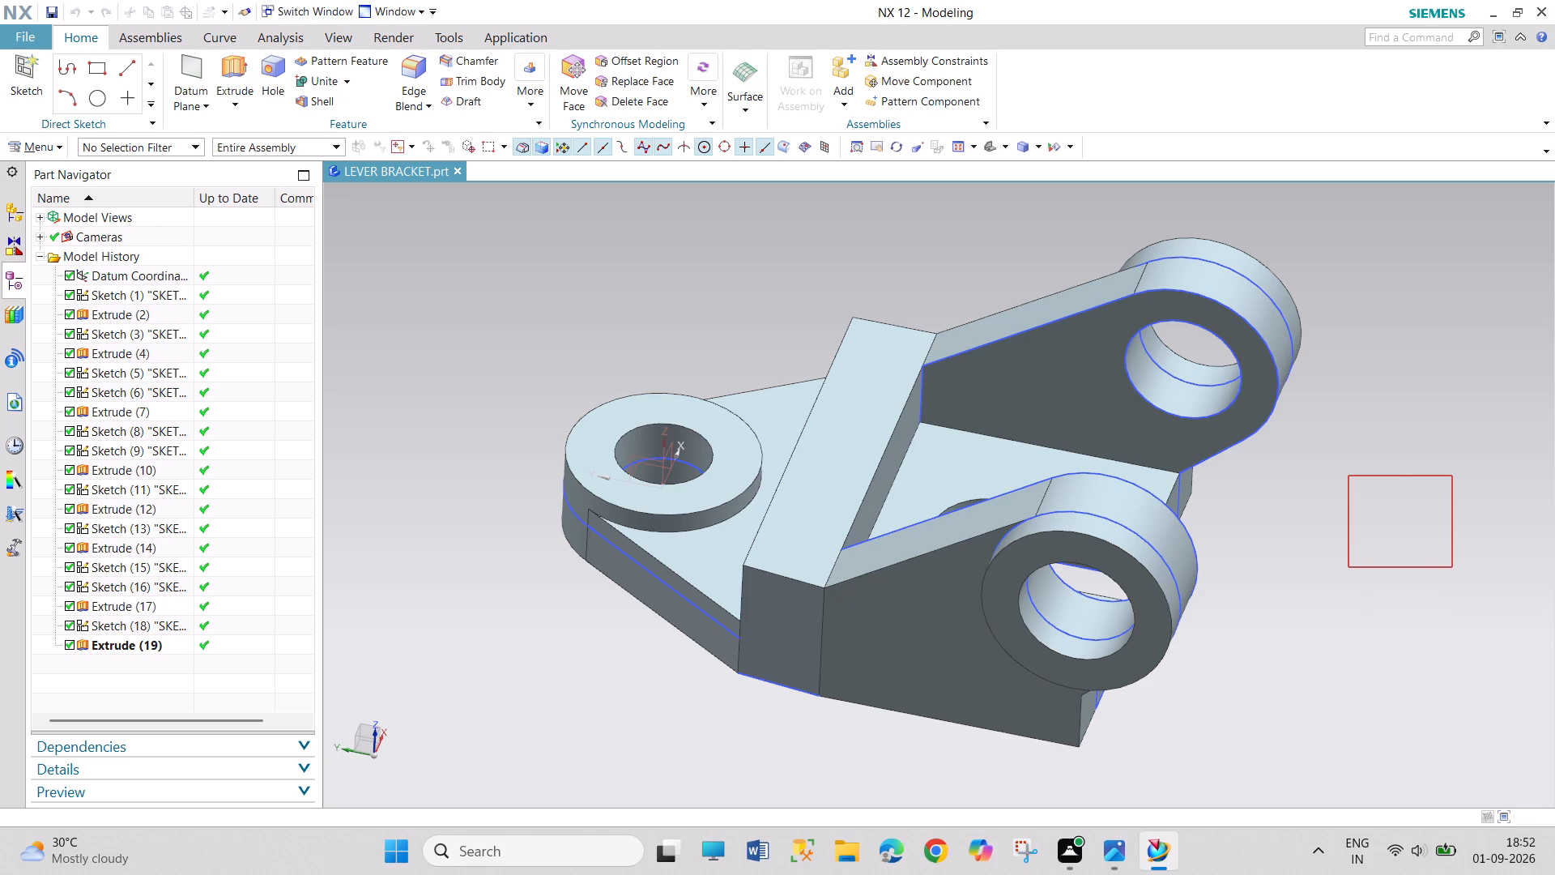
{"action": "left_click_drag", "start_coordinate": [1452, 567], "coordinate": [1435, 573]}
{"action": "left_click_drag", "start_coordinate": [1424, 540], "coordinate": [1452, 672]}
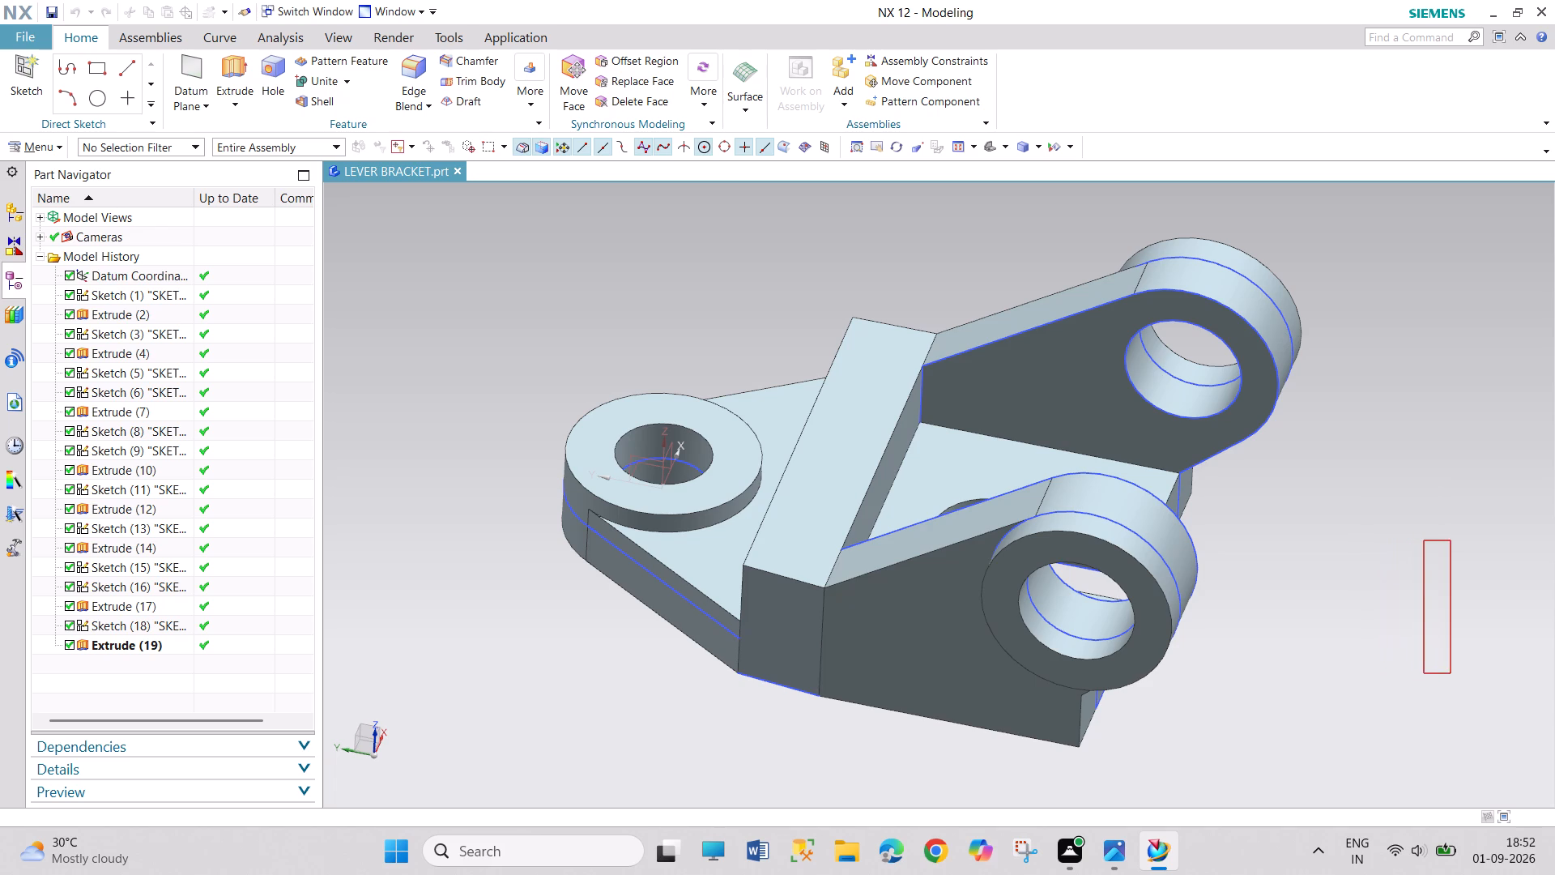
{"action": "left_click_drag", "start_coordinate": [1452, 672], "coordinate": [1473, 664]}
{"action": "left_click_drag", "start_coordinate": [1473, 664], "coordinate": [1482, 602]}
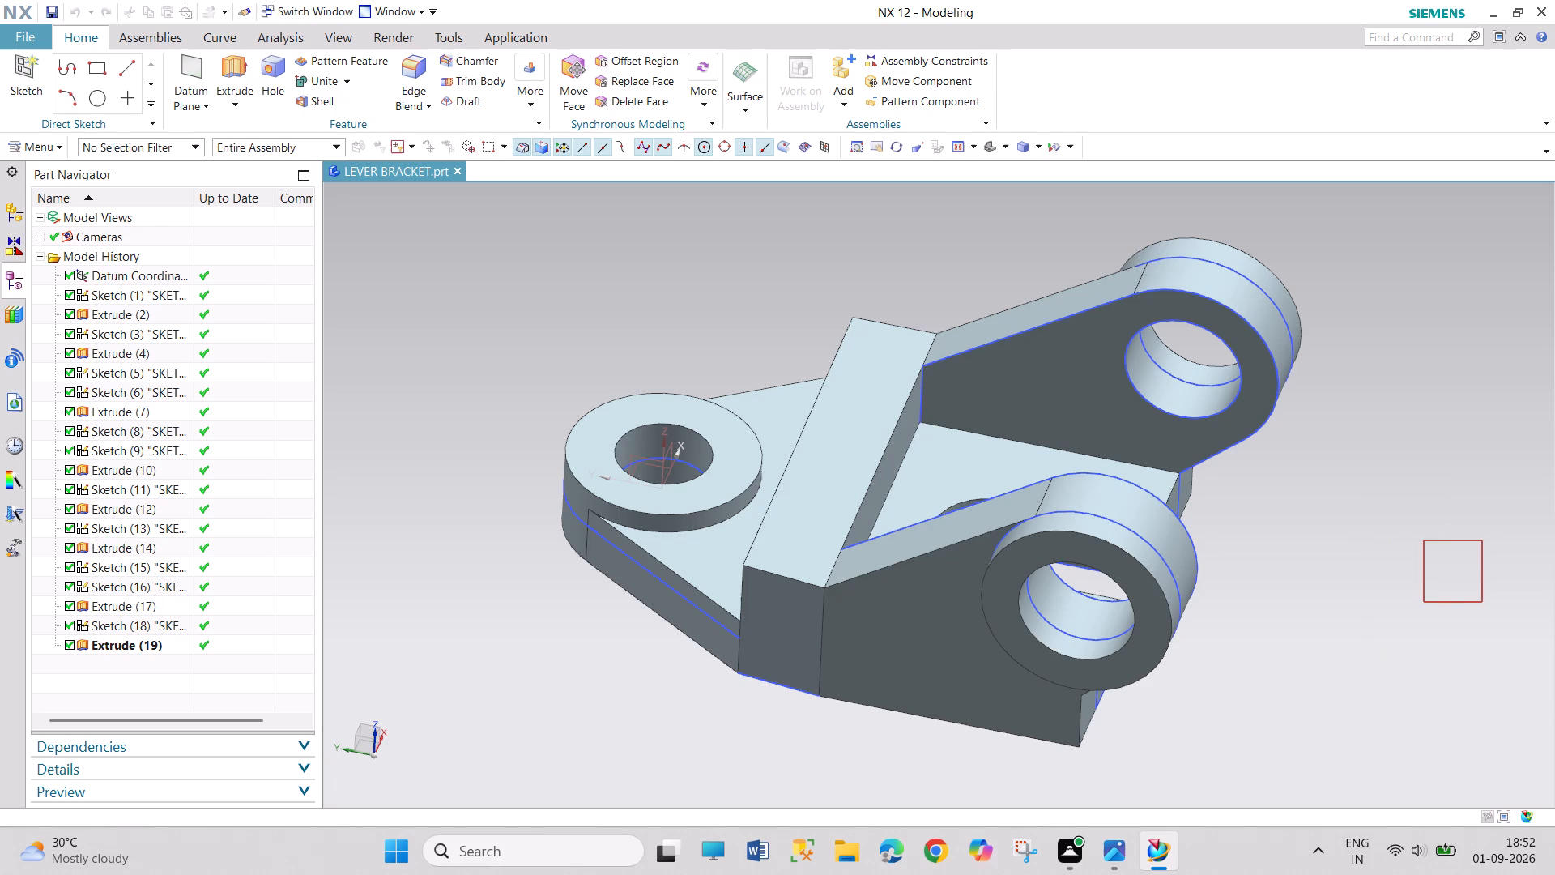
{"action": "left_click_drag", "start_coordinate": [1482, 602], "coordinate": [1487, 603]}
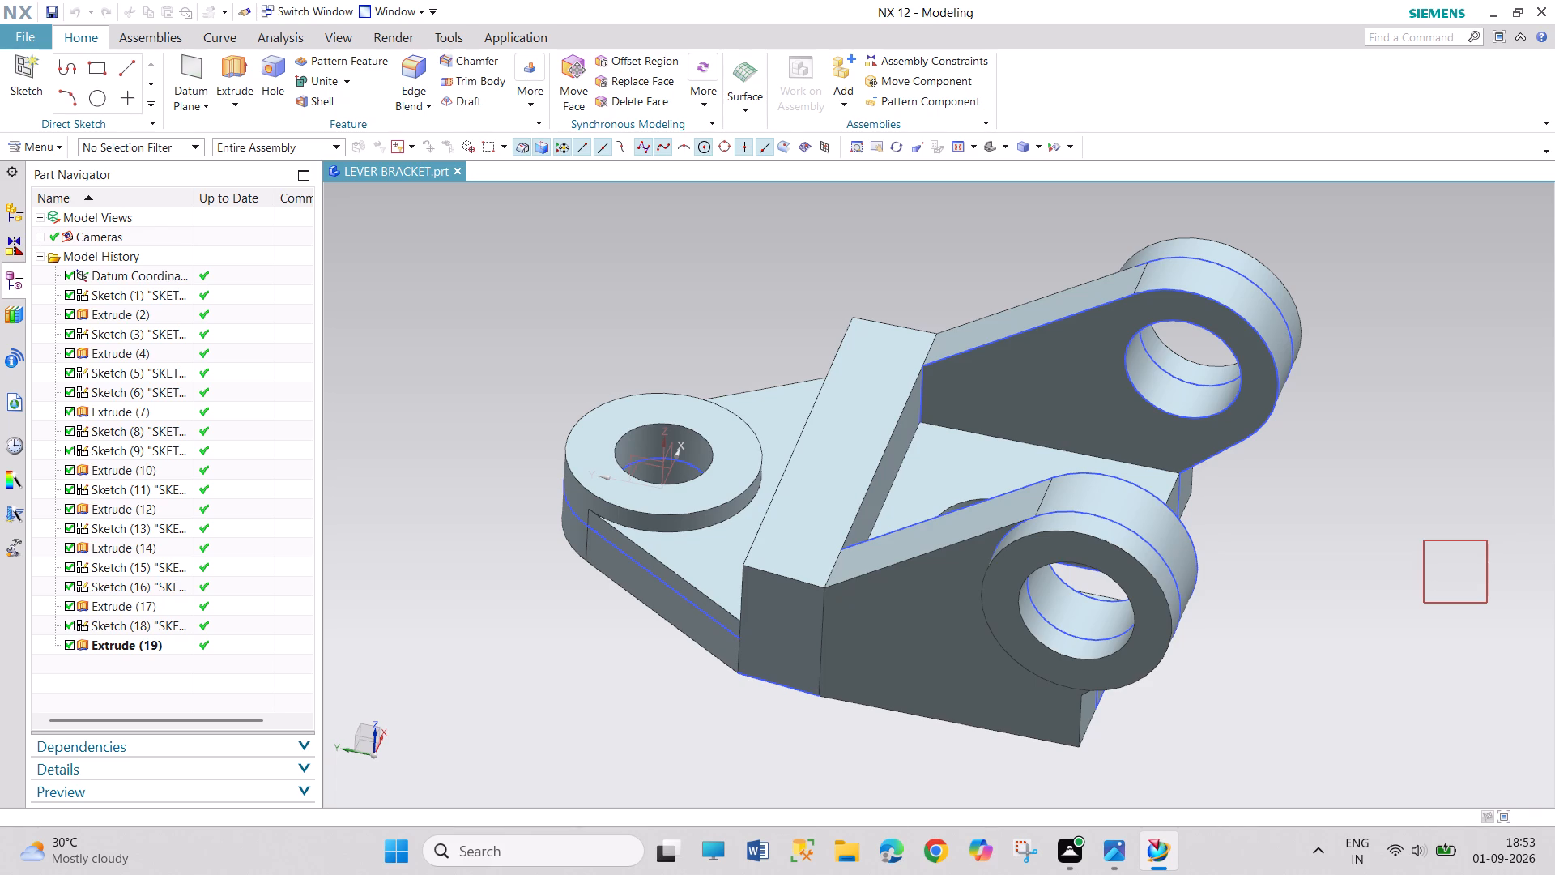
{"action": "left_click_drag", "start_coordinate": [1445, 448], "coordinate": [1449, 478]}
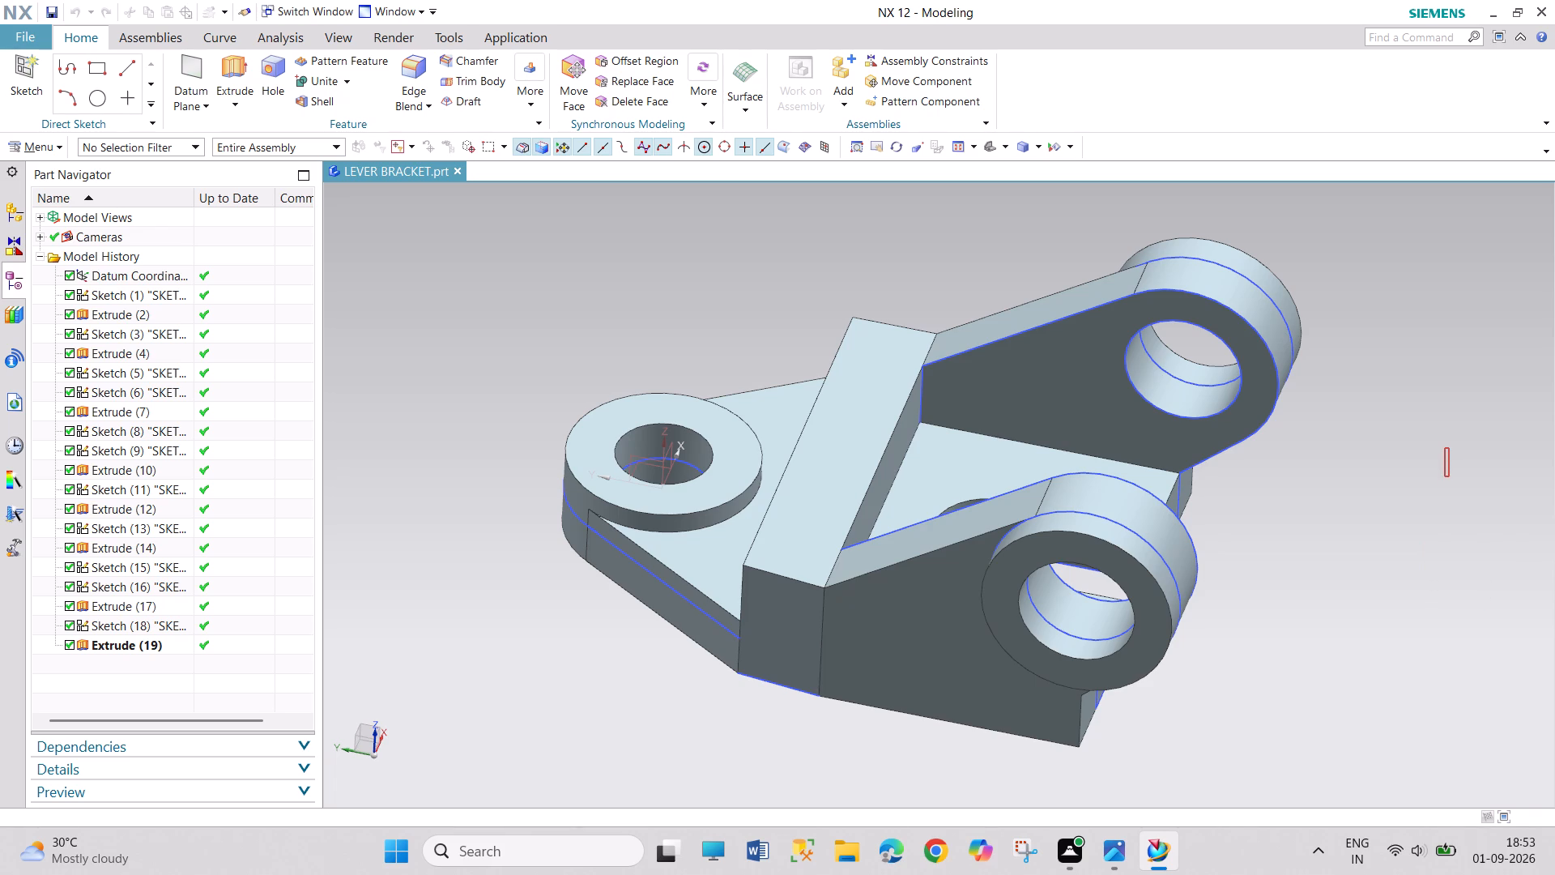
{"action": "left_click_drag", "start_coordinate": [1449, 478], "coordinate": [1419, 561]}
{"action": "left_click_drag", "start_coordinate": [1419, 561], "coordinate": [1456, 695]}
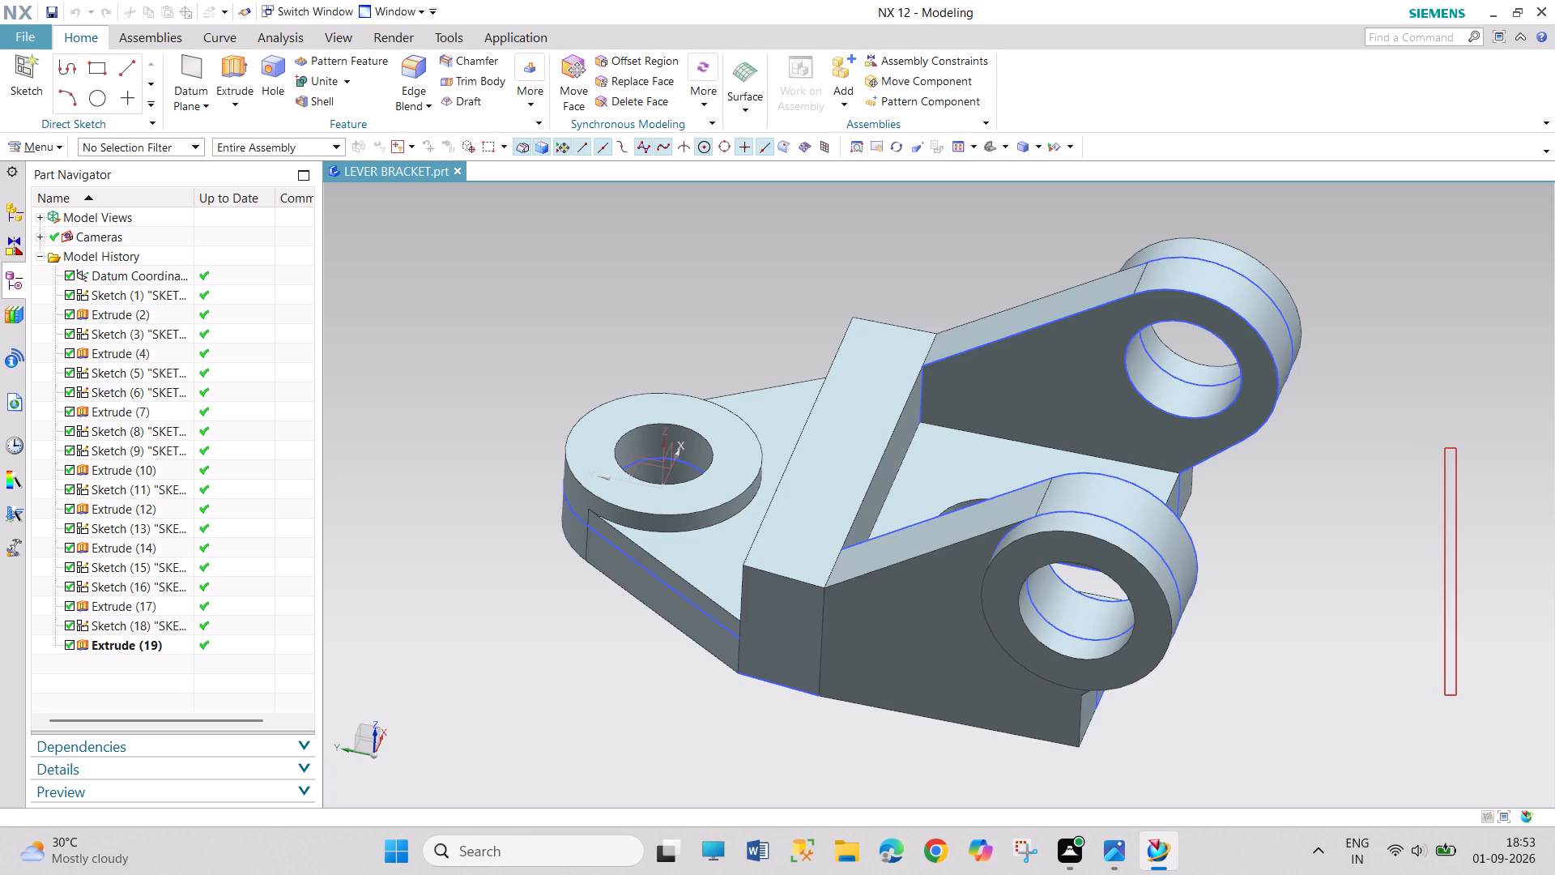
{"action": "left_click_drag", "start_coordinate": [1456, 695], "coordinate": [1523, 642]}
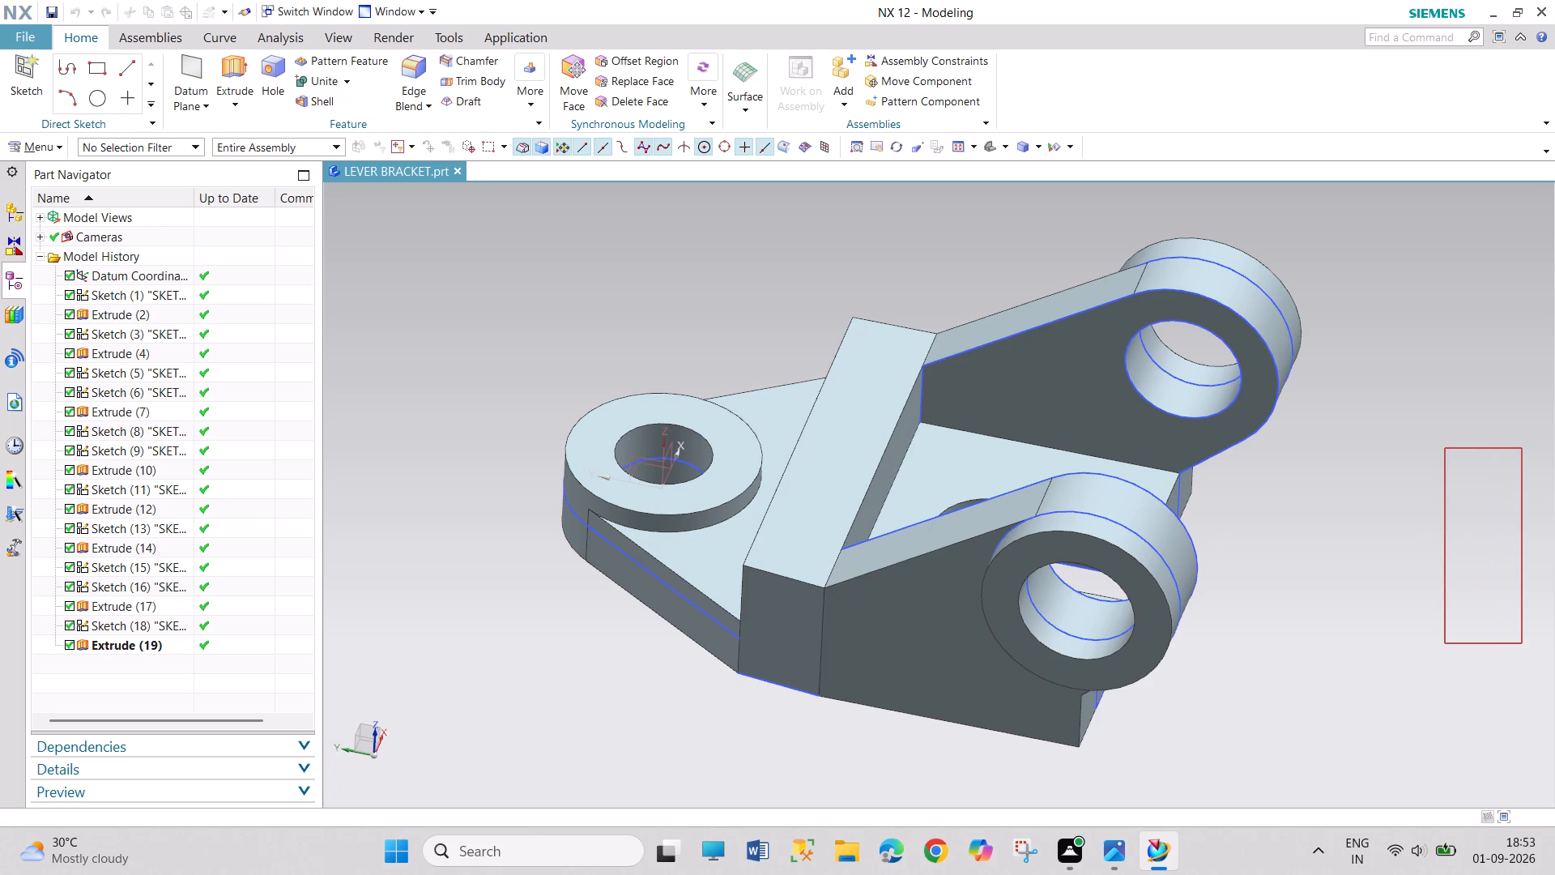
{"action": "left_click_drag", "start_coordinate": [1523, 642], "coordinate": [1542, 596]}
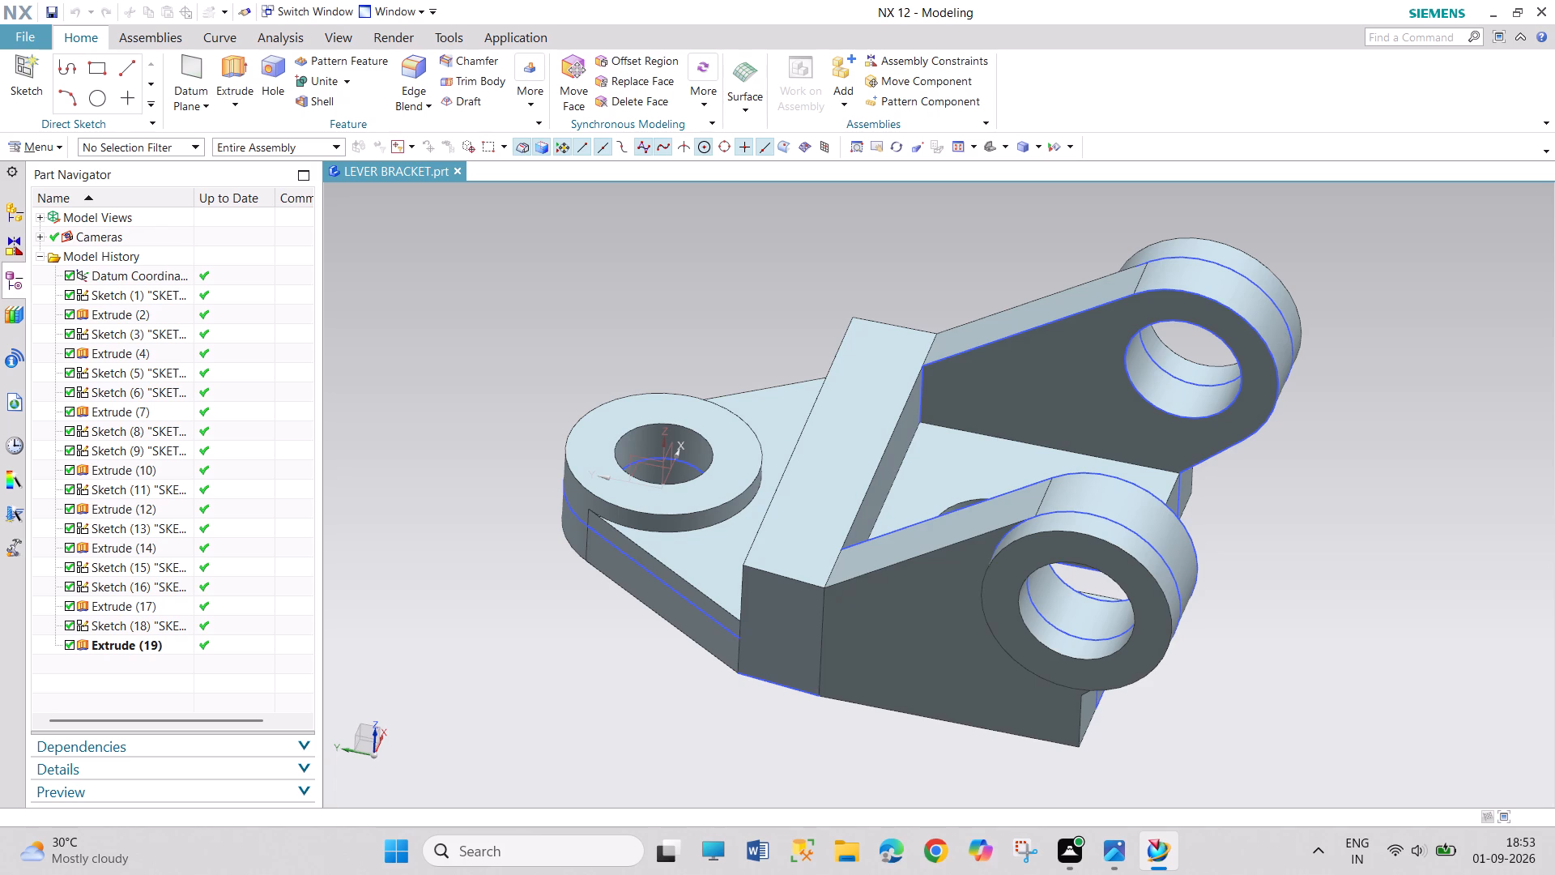
Reorient the lever bracket to view it from its fork-arm end.
{"action": "left_click", "coordinate": [985, 146]}
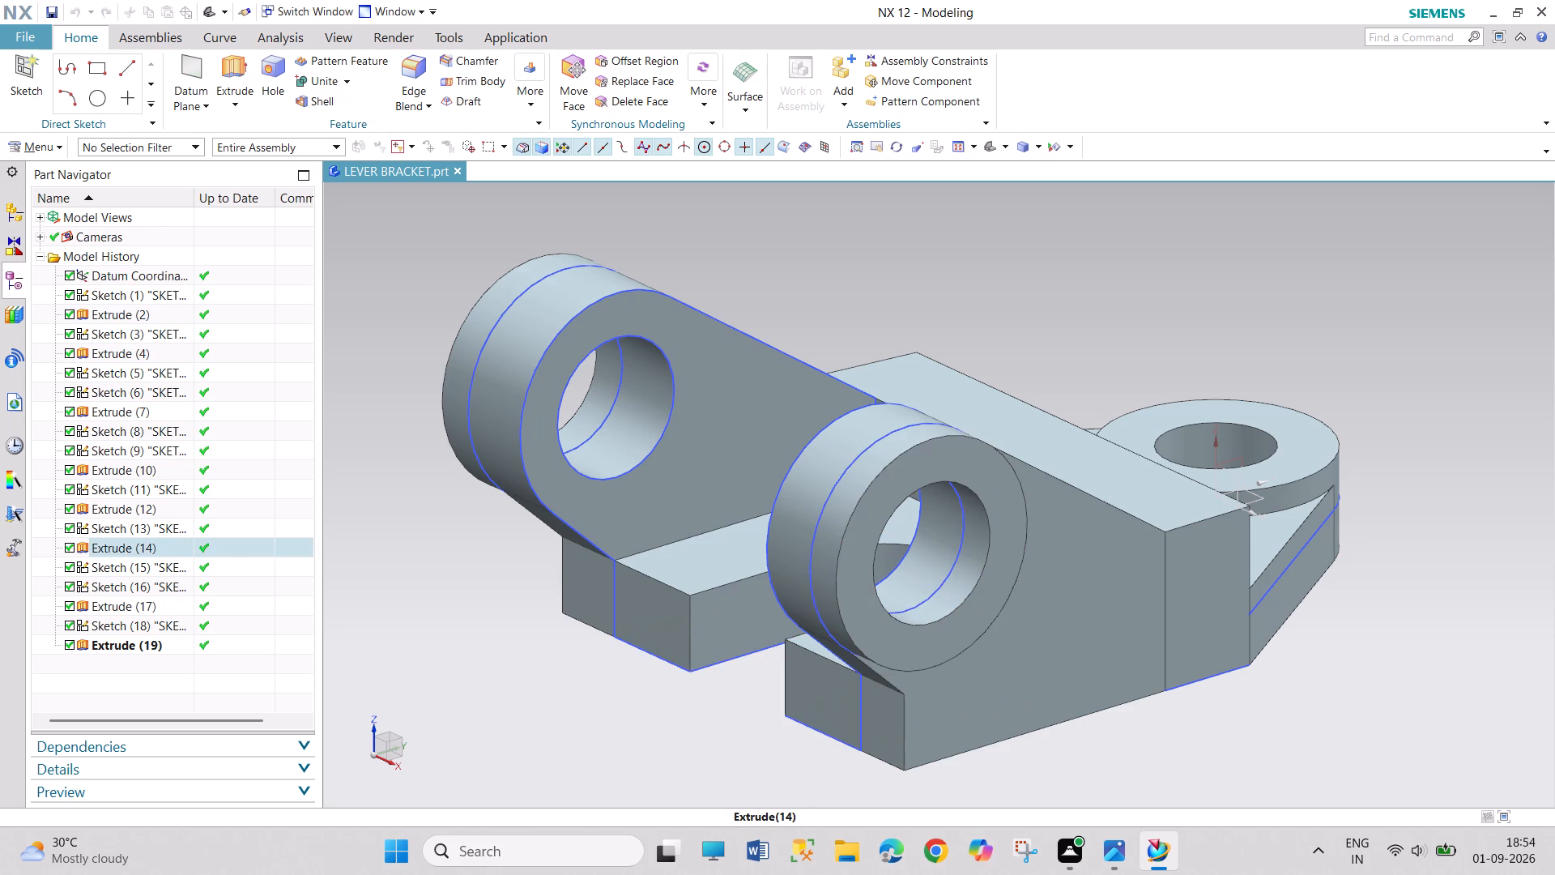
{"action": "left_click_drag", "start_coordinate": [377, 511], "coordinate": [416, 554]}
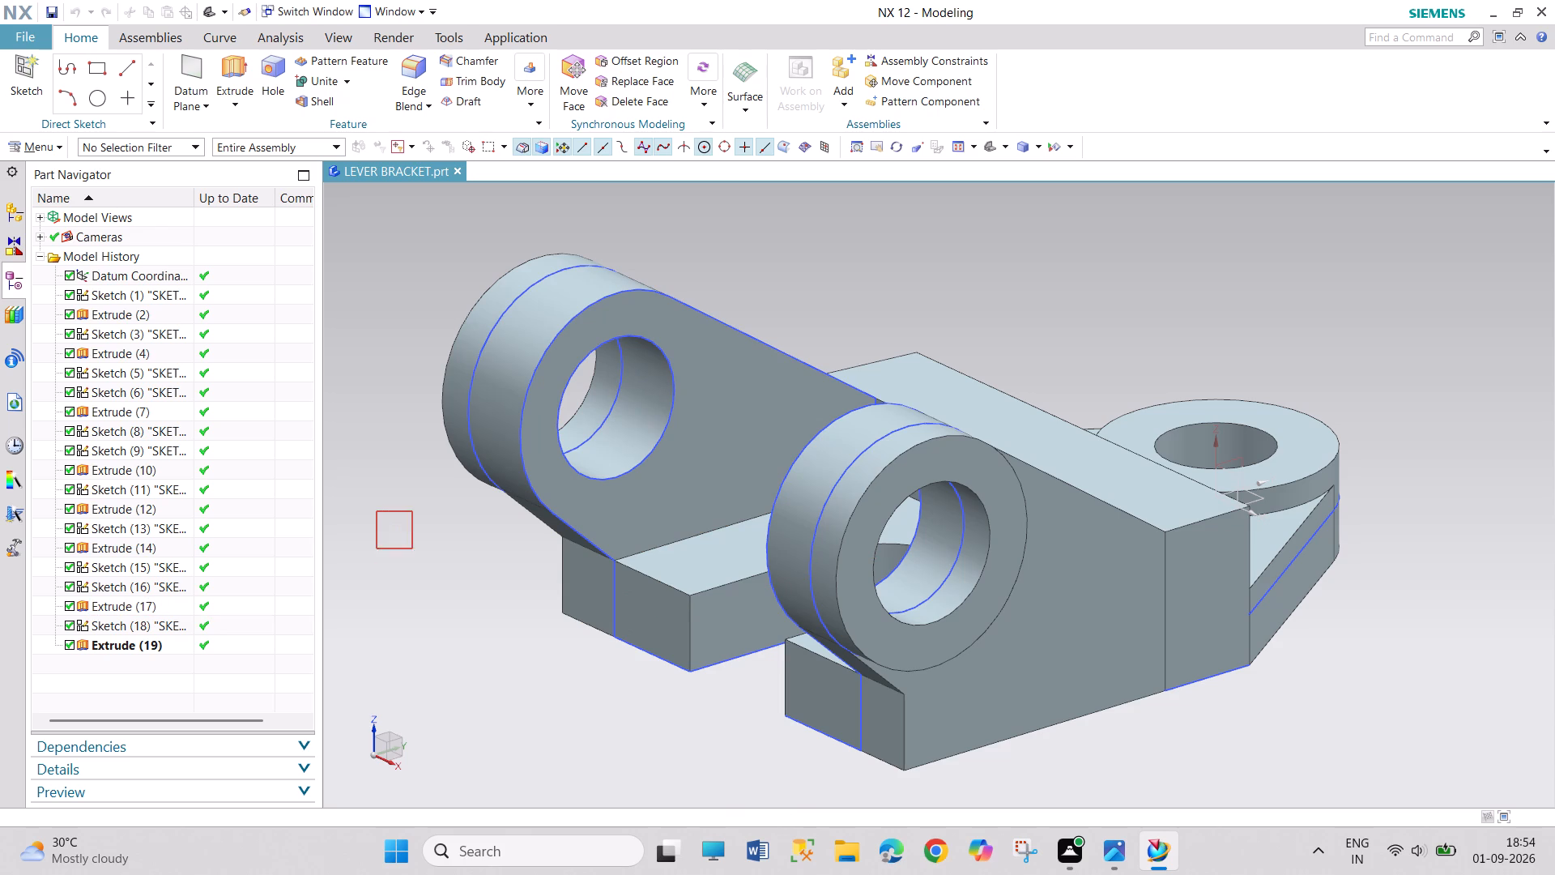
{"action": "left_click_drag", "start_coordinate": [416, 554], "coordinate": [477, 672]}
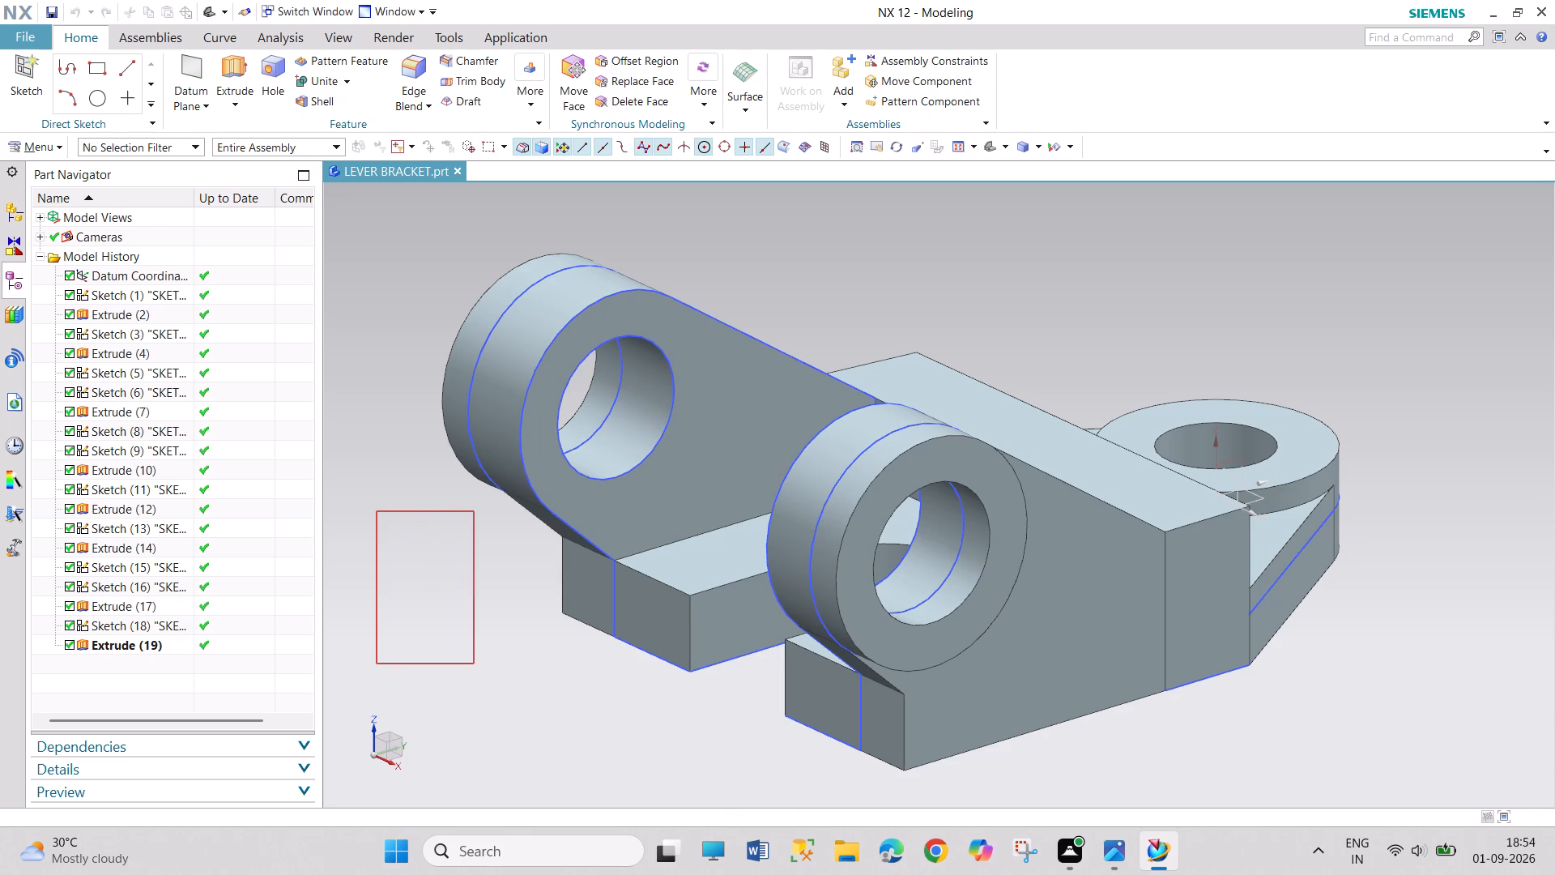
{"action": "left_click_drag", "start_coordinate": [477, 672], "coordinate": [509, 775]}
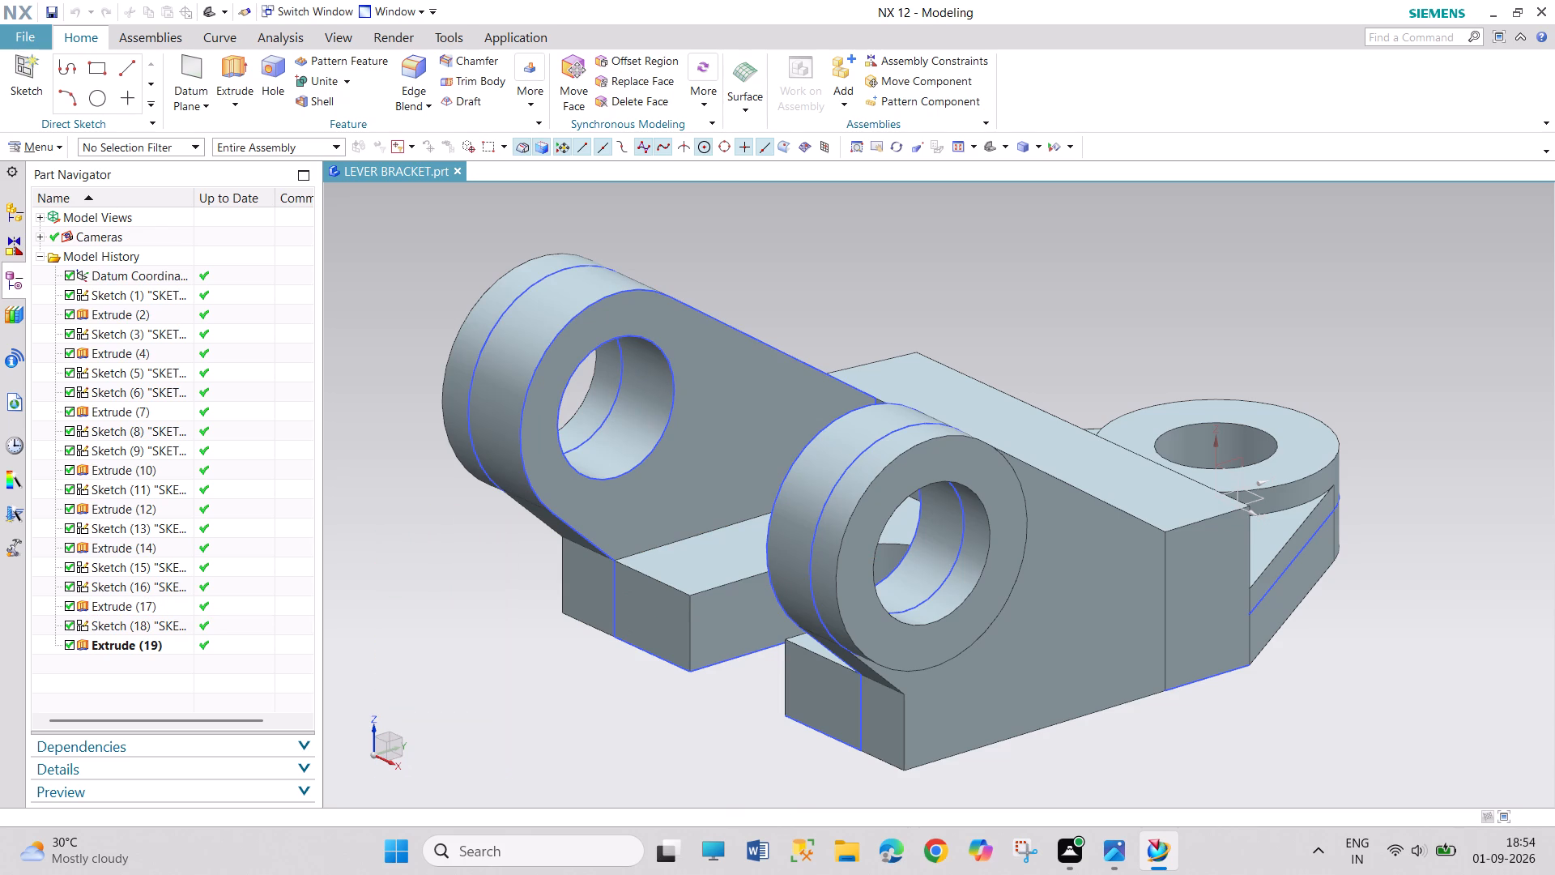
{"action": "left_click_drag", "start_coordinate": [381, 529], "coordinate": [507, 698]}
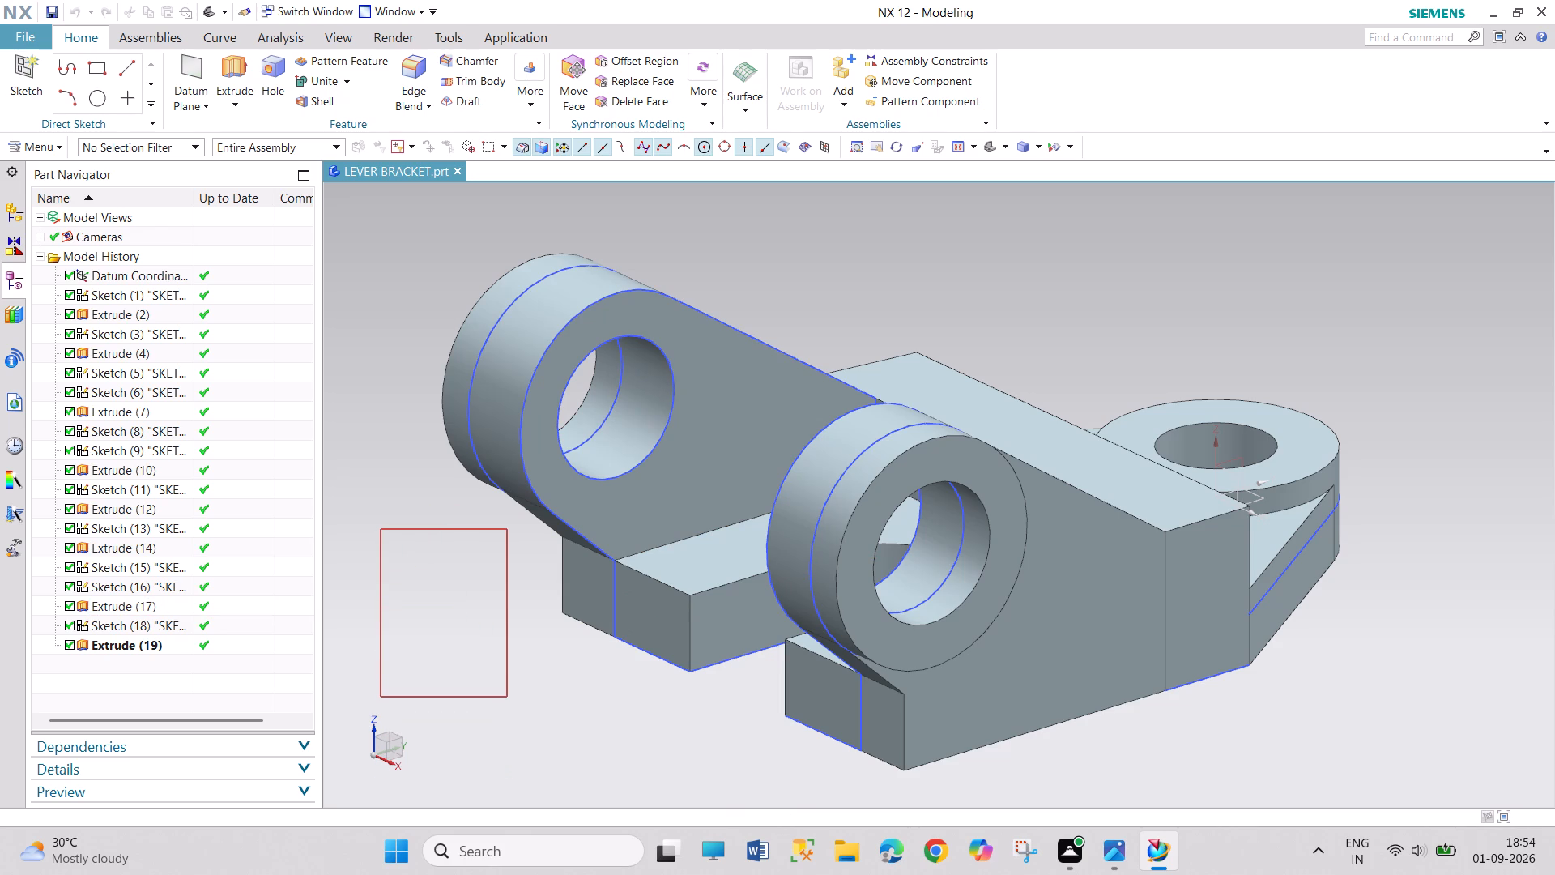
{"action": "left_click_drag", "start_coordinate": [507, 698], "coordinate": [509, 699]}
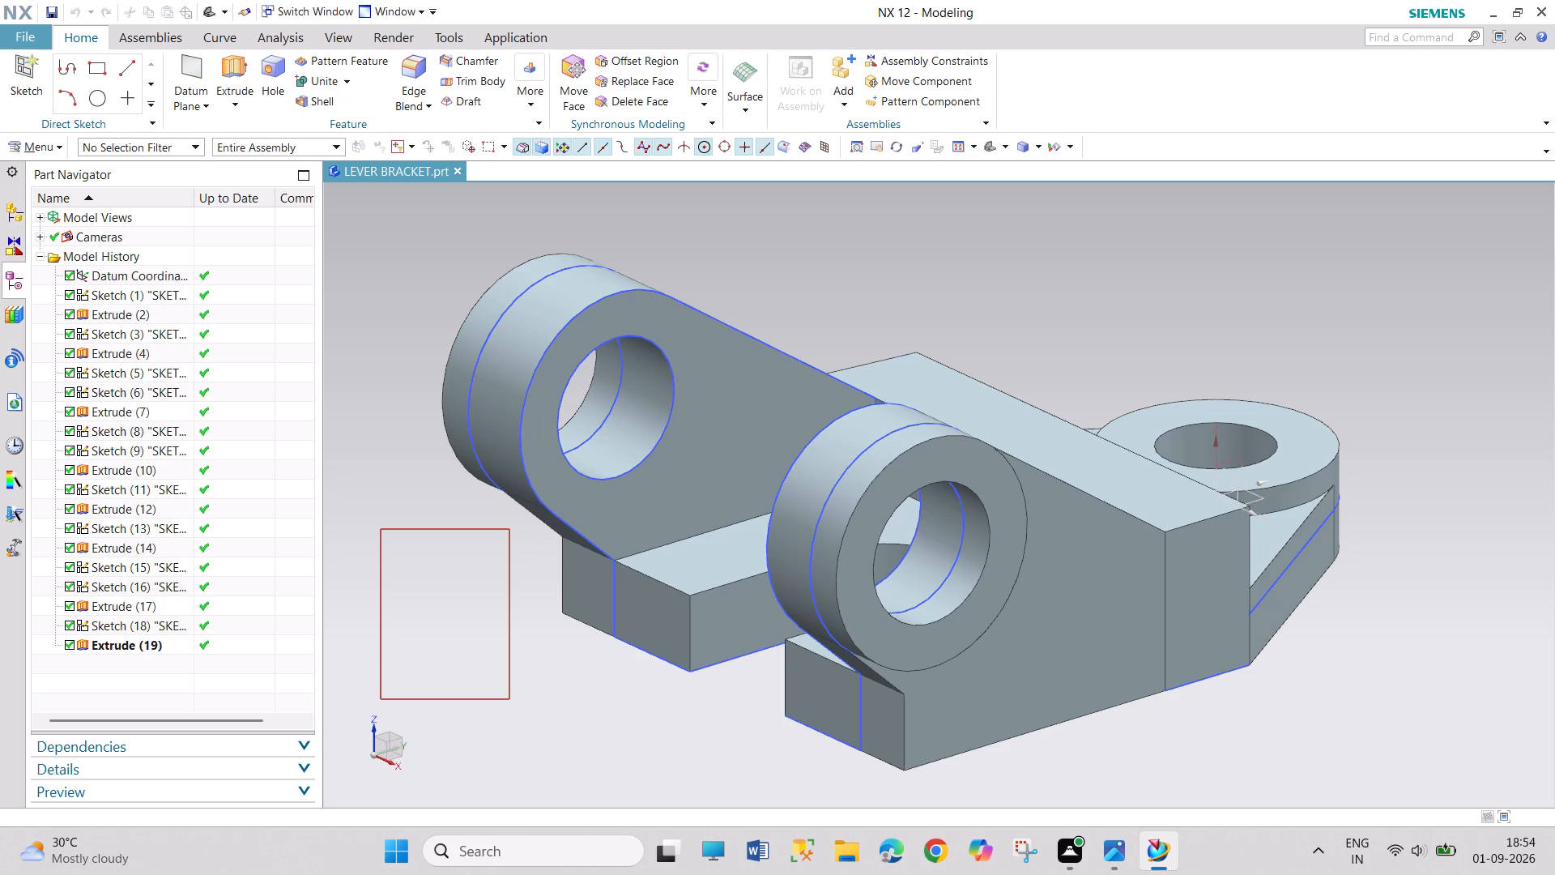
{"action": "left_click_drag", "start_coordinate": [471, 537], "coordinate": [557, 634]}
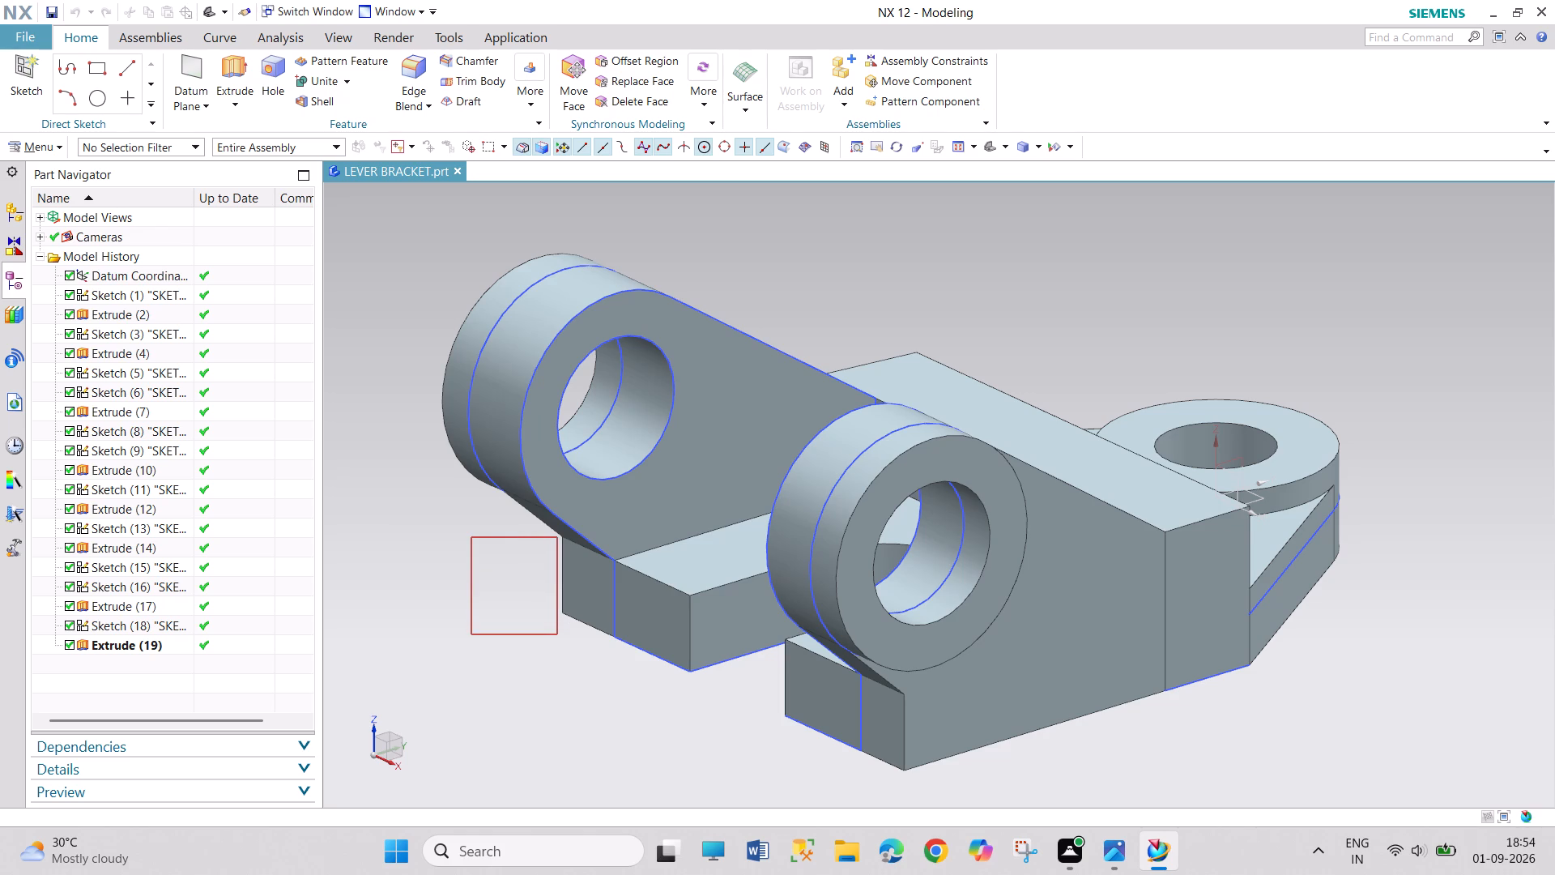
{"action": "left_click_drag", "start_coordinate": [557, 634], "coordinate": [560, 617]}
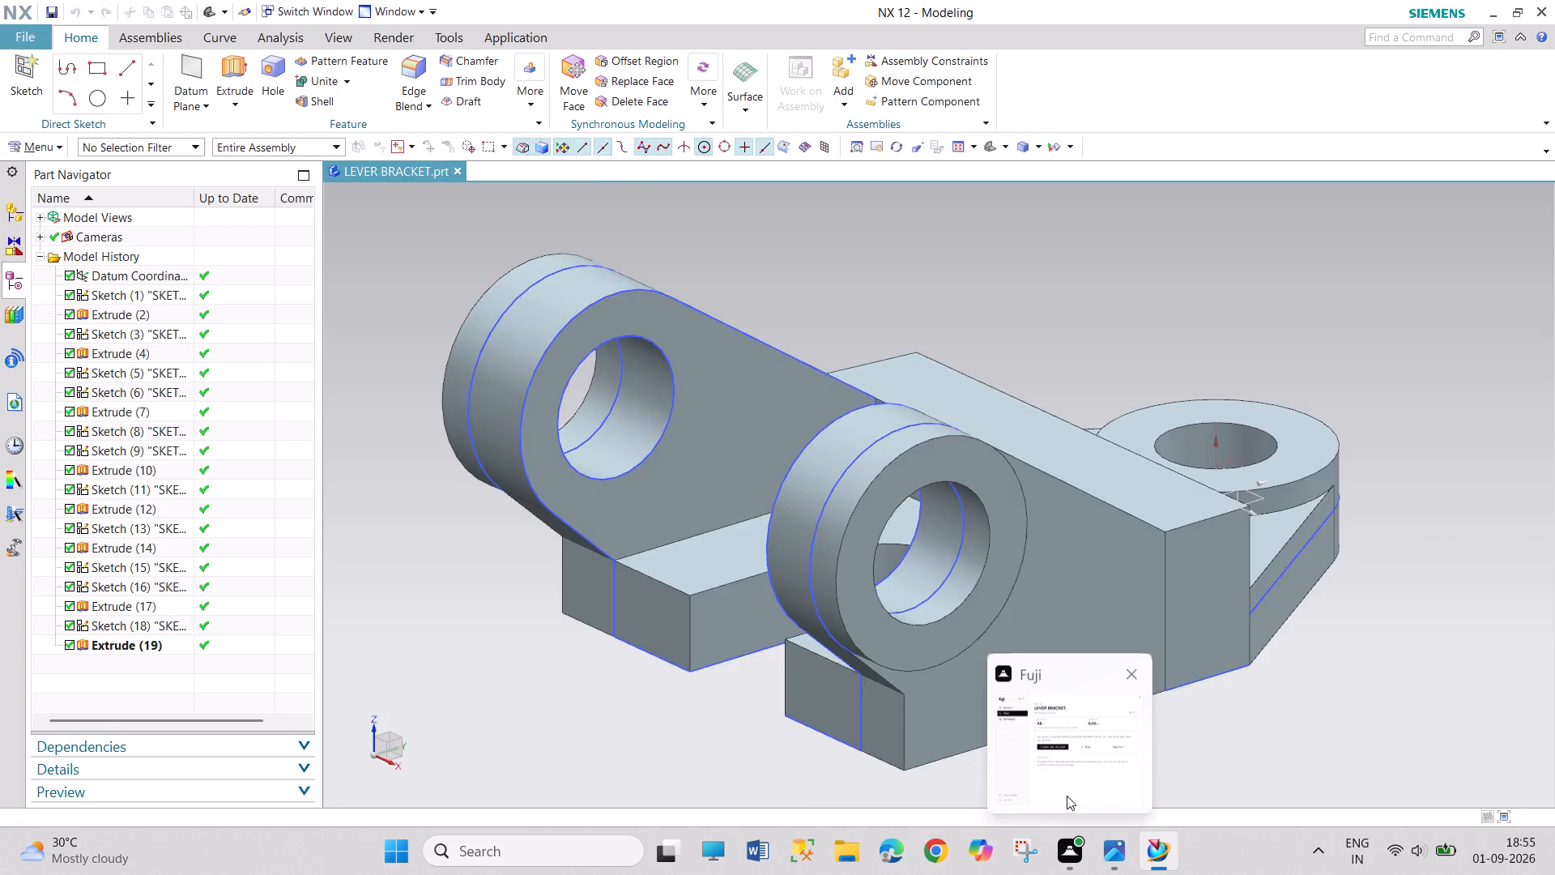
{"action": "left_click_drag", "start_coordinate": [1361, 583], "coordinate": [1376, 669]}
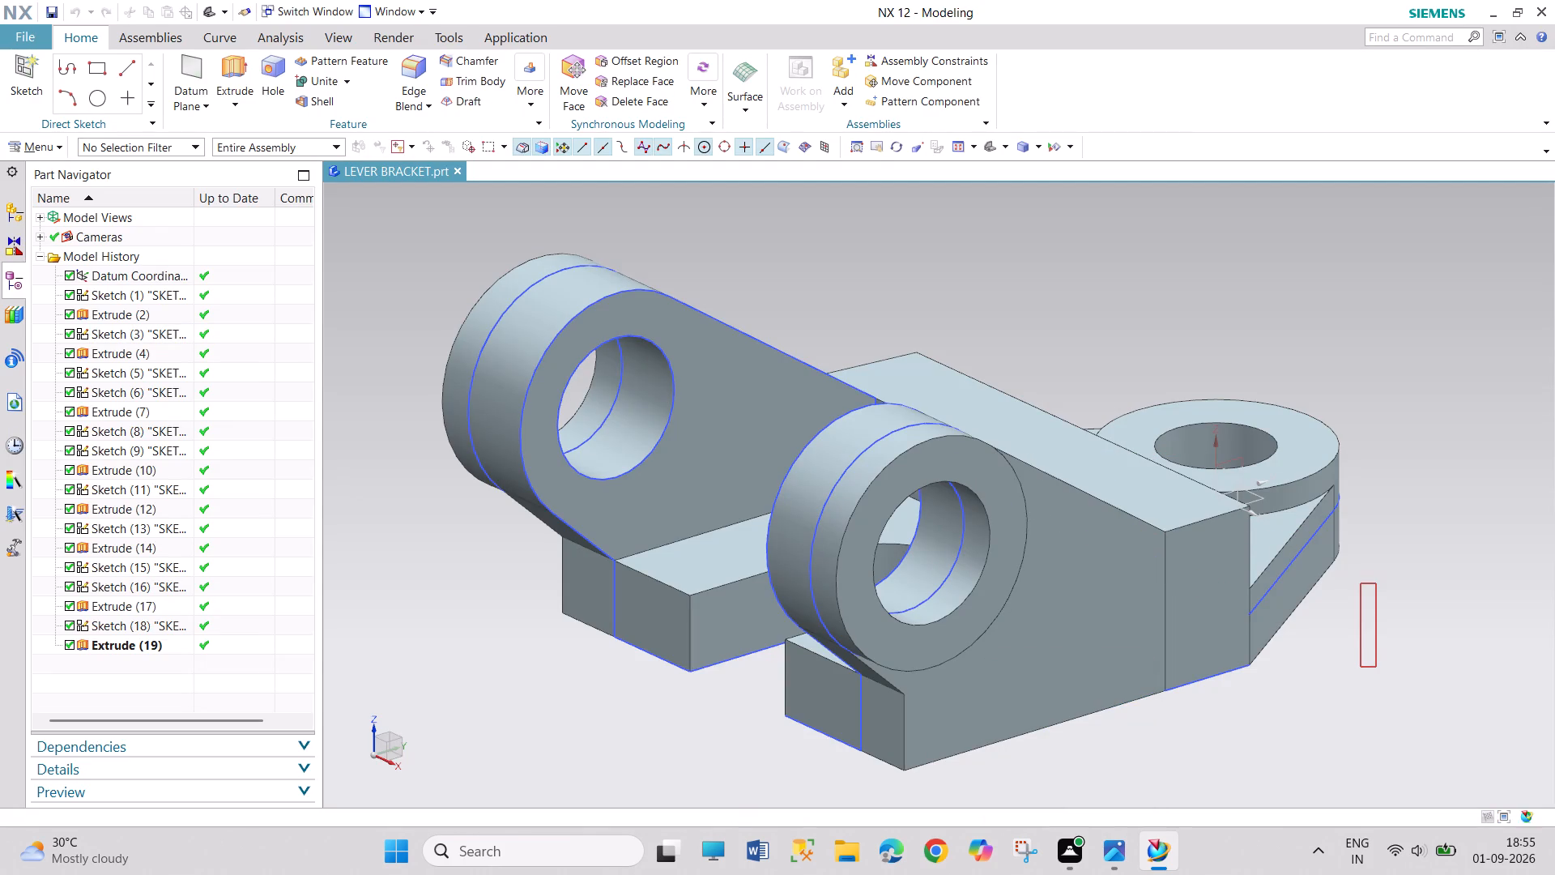
Create a new millimetre part from the Model template in the folder D:\DESKTOP2\NX CAD CADDESK.
{"action": "key", "text": "ctrl+n"}
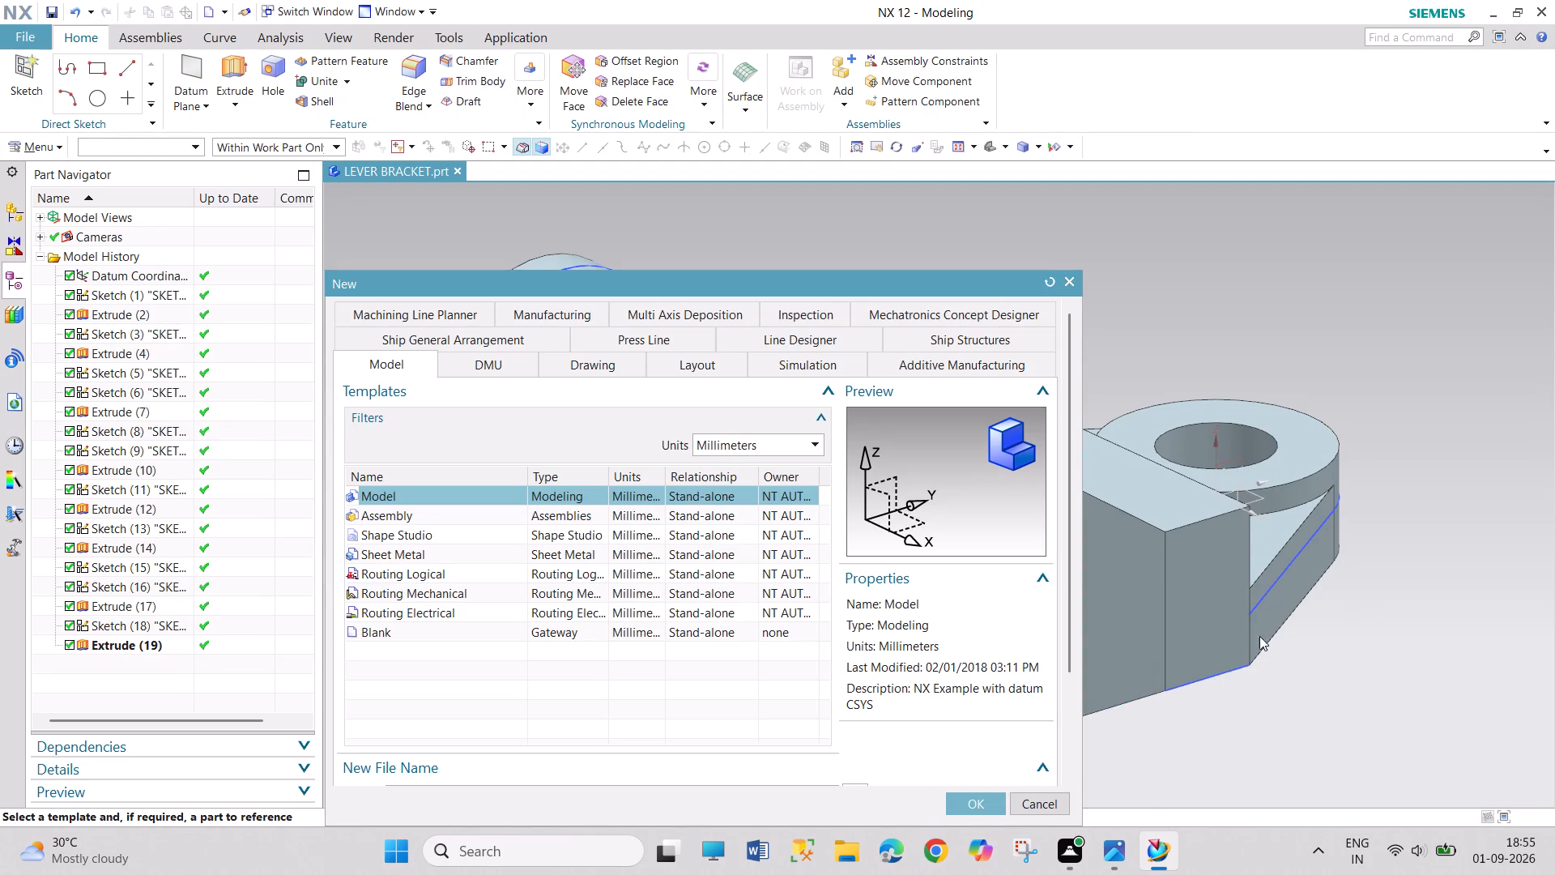
{"action": "left_click_drag", "start_coordinate": [1074, 630], "coordinate": [1070, 704]}
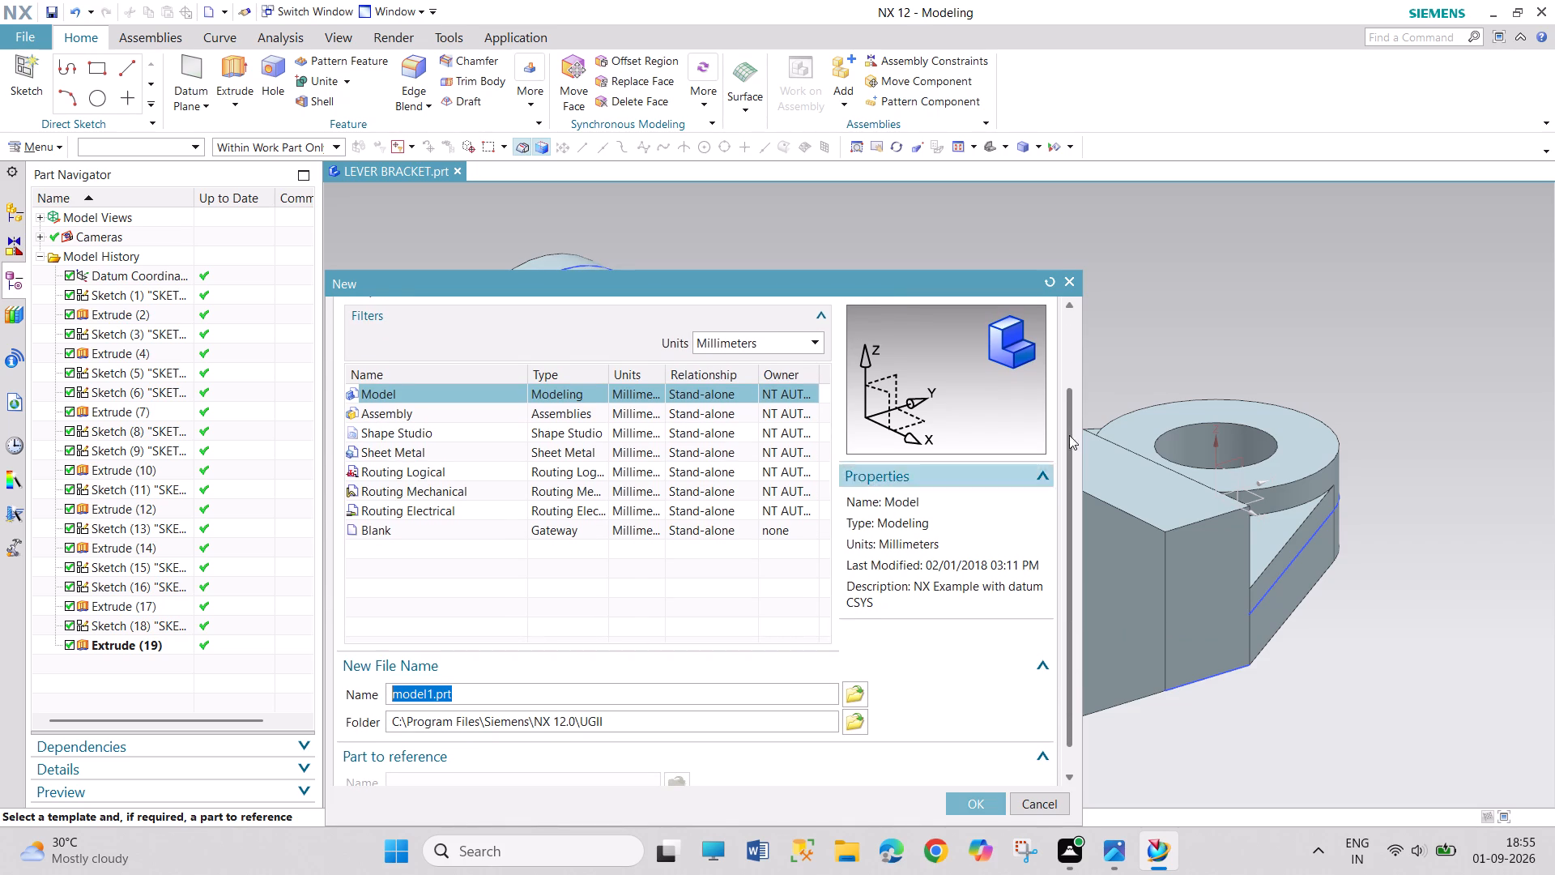
{"action": "left_click", "coordinate": [849, 730]}
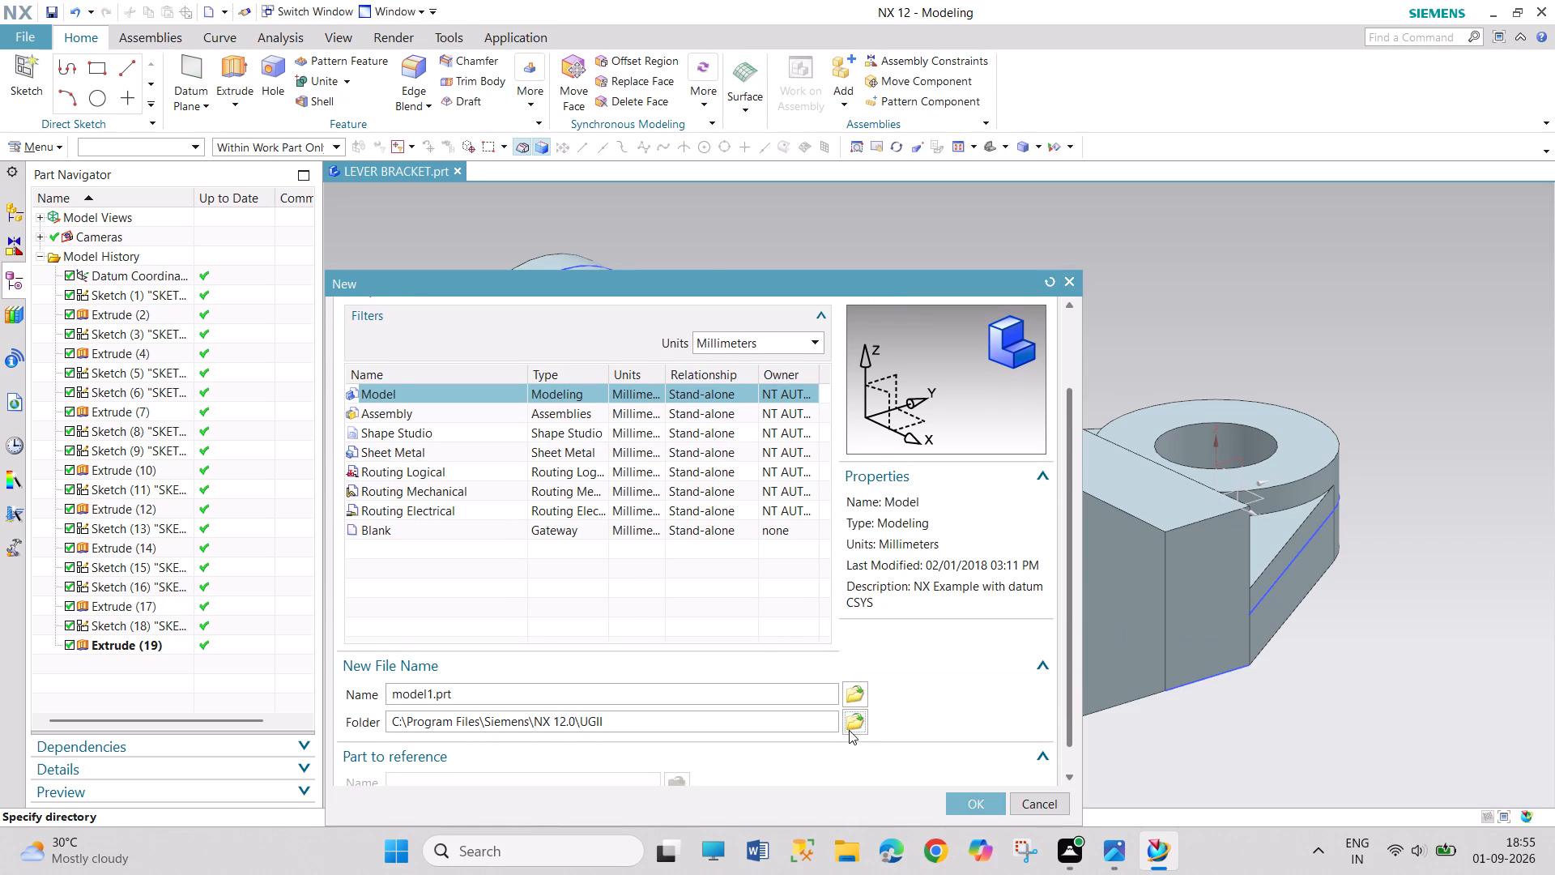
{"action": "left_click", "coordinate": [802, 492]}
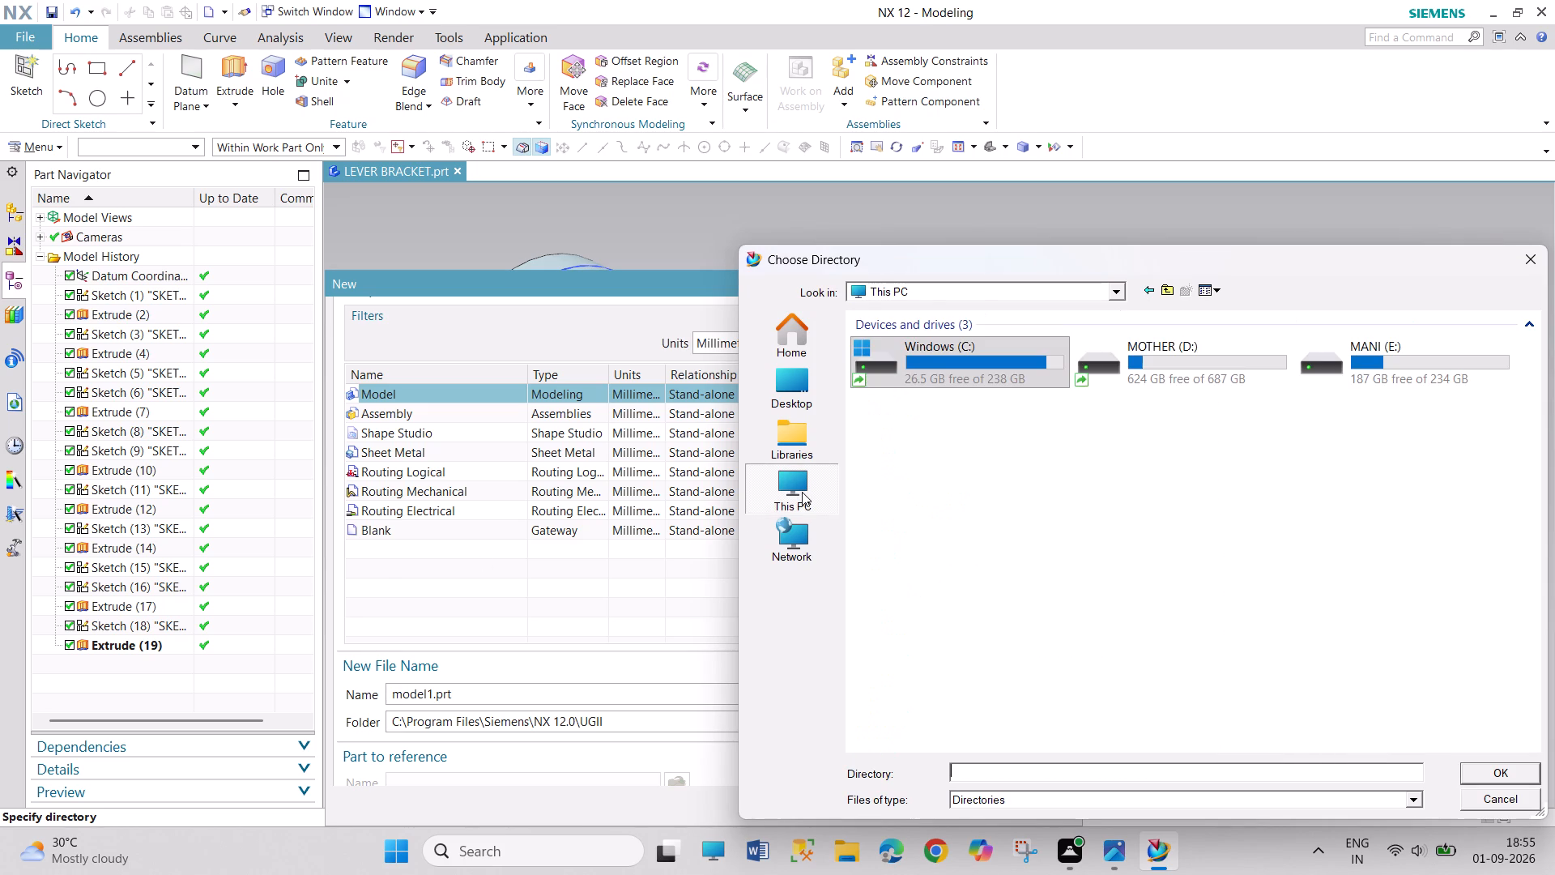
{"action": "left_click", "coordinate": [1184, 363]}
{"action": "left_click", "coordinate": [1184, 363]}
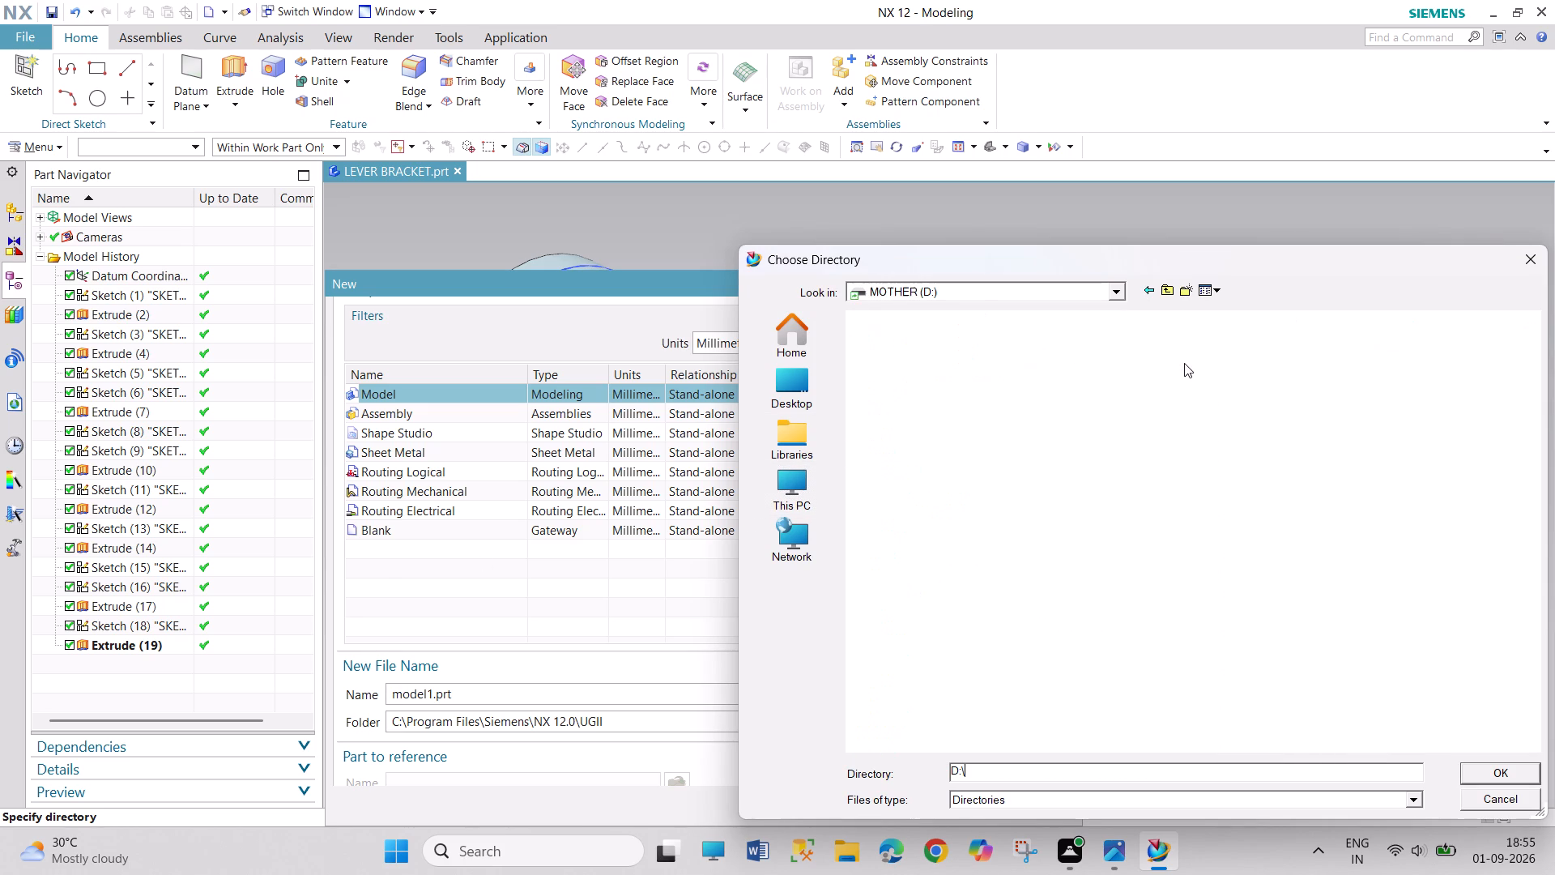
{"action": "double_click", "coordinate": [1408, 687]}
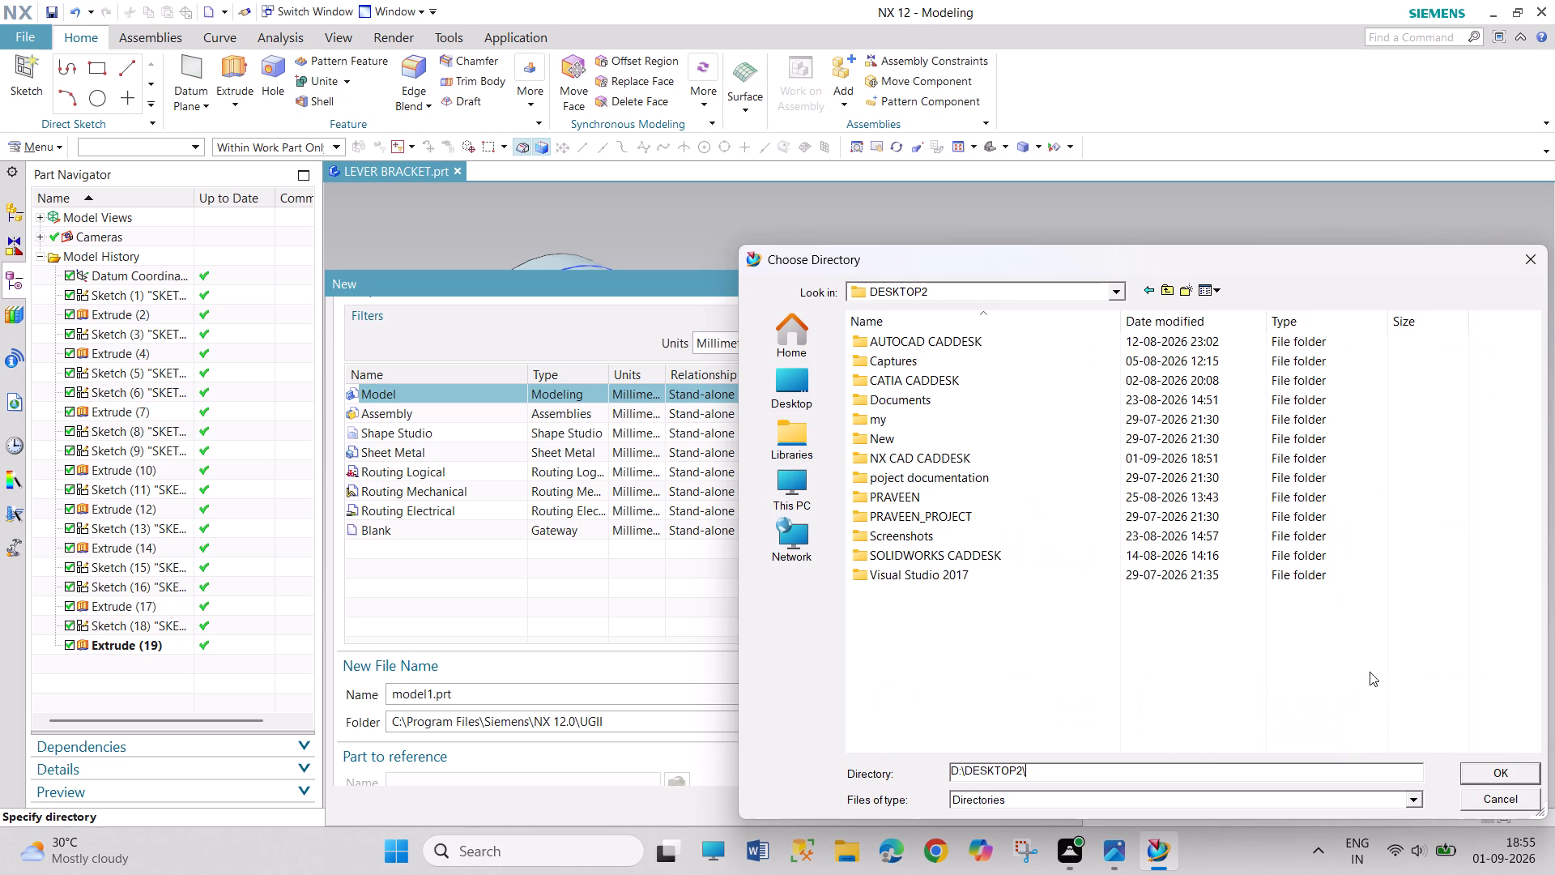
{"action": "double_click", "coordinate": [1046, 450]}
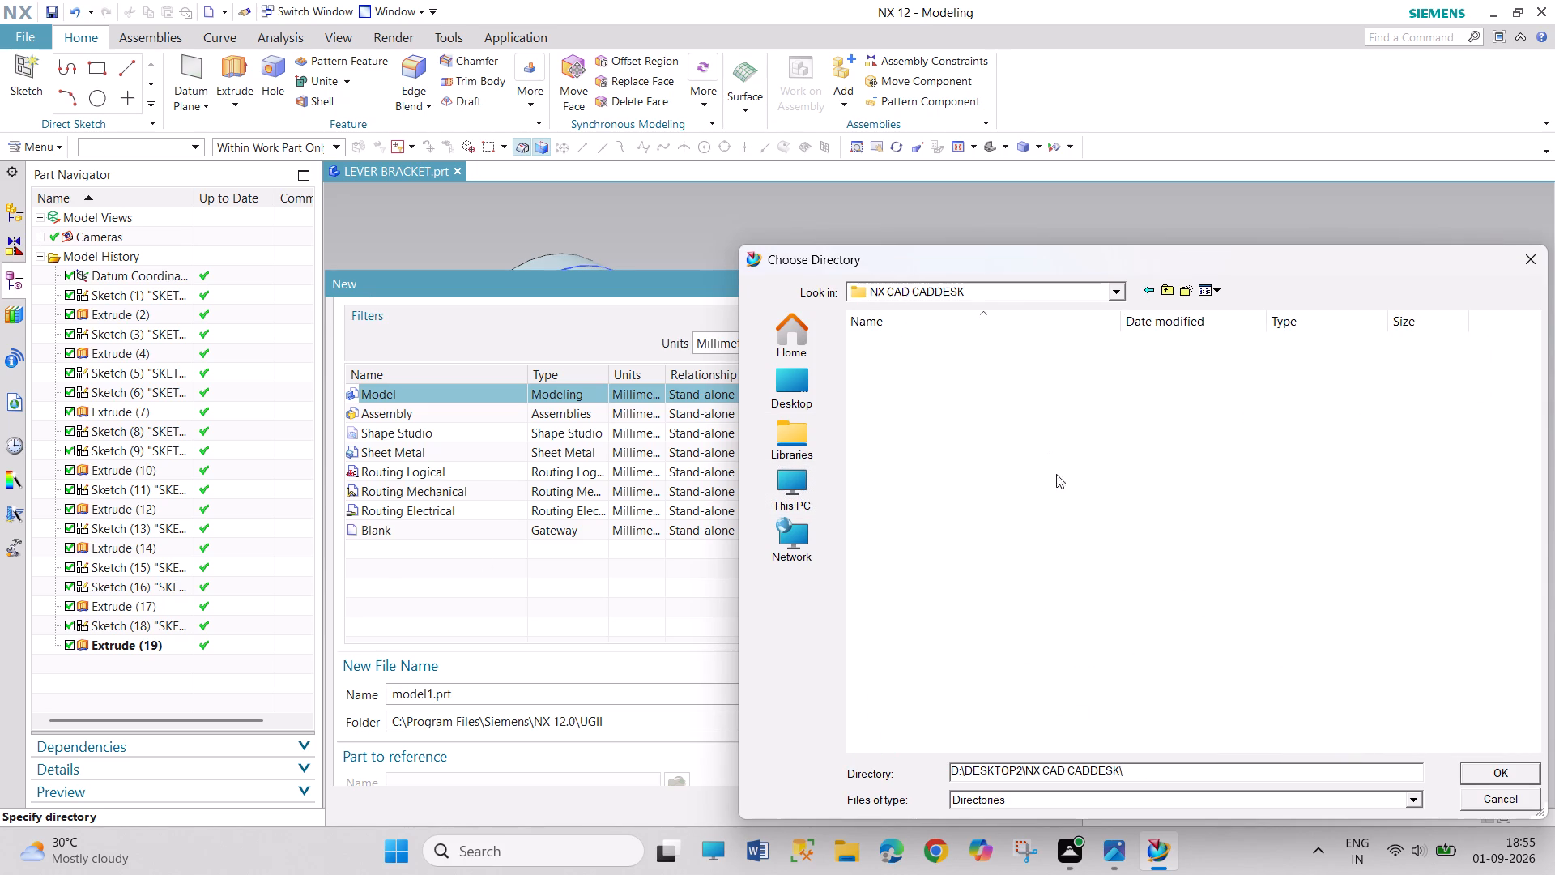
{"action": "left_click", "coordinate": [1469, 780]}
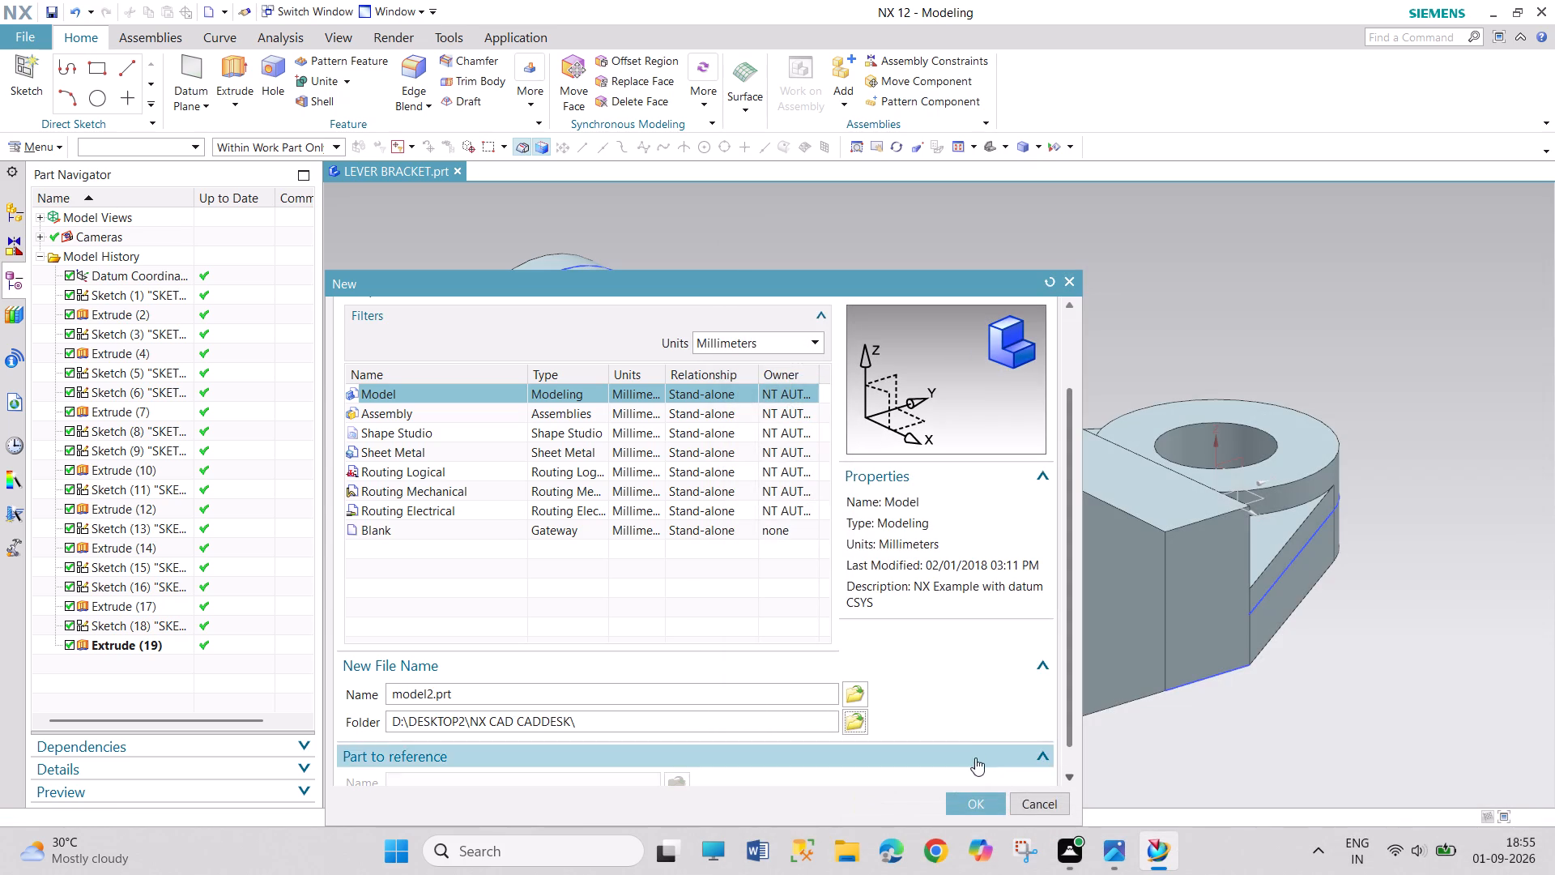
{"action": "left_click", "coordinate": [981, 794]}
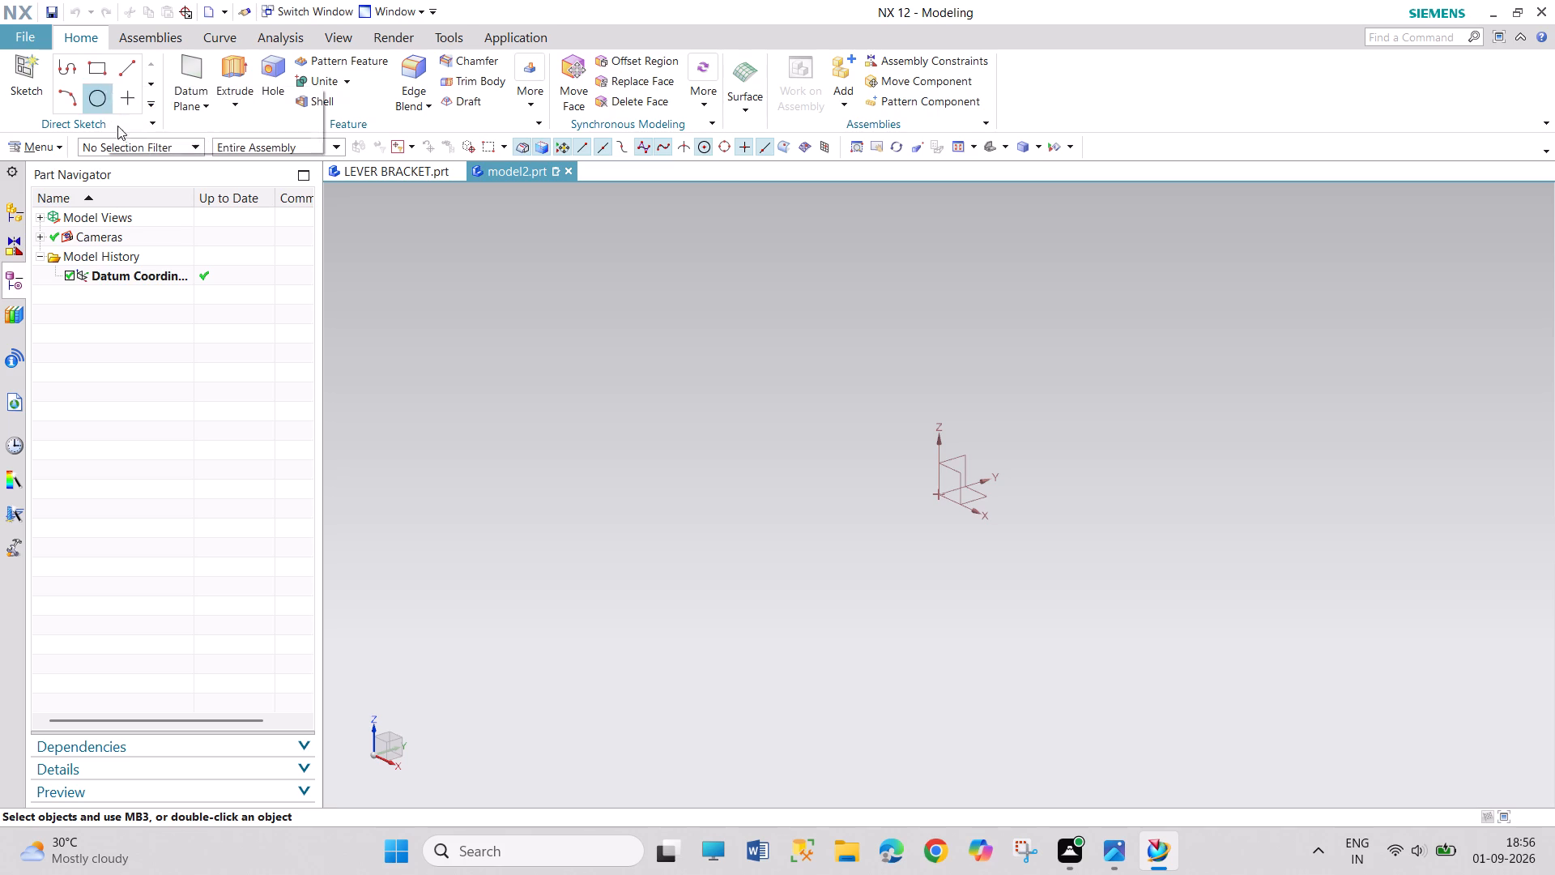
Sketch a rectangle about 91 mm wide and 137 mm high around the origin on the XY plane.
{"action": "left_click", "coordinate": [65, 150]}
{"action": "left_click", "coordinate": [61, 145]}
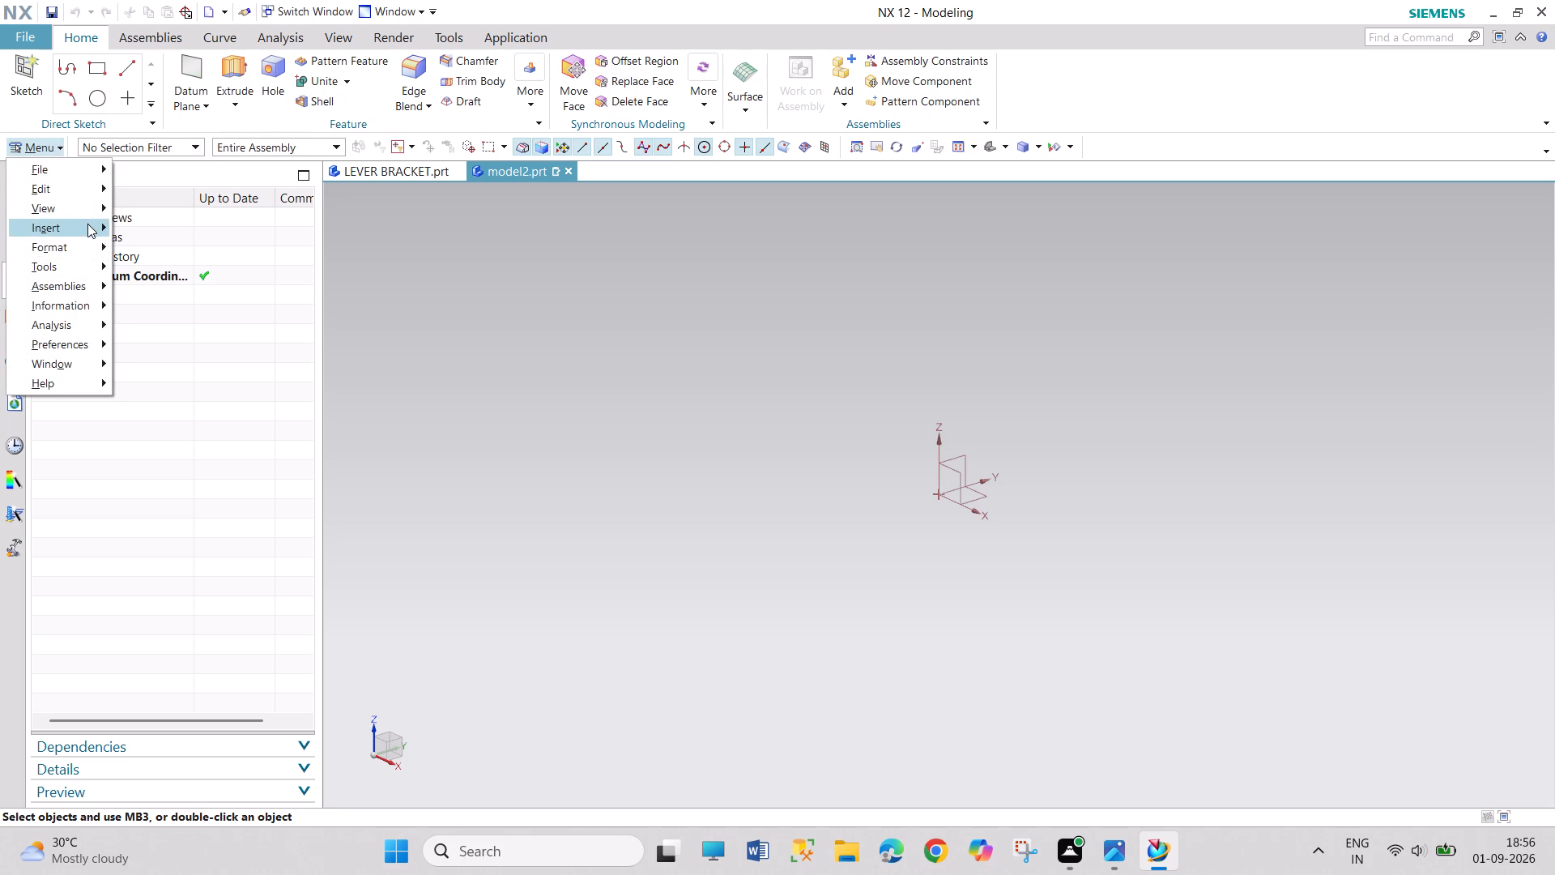
{"action": "left_click", "coordinate": [87, 224]}
{"action": "left_click", "coordinate": [138, 247]}
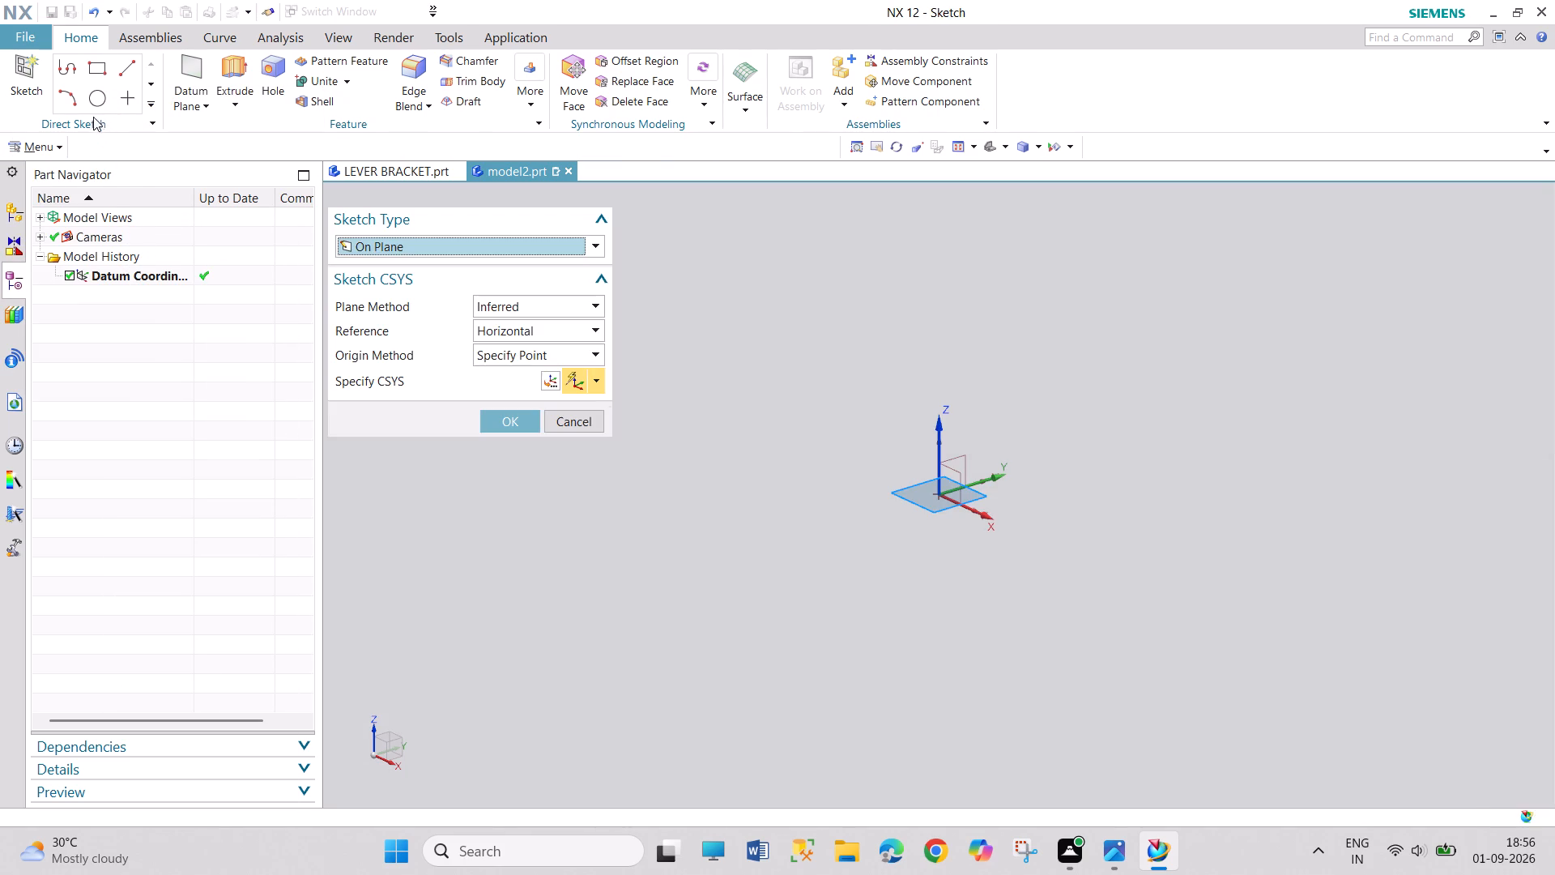
{"action": "left_click", "coordinate": [507, 425]}
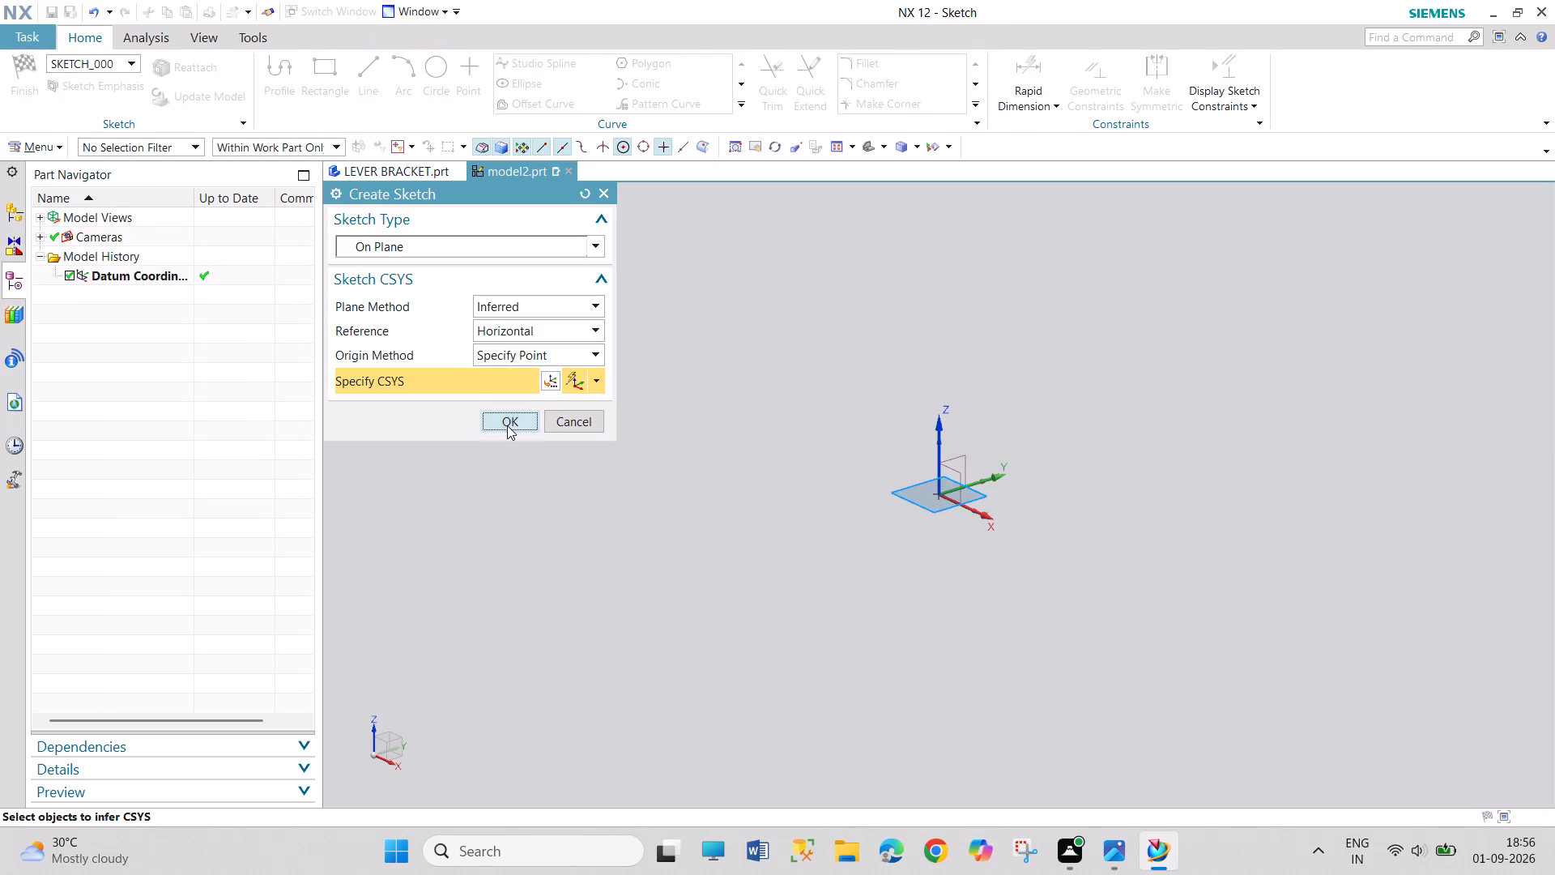
{"action": "left_click_drag", "start_coordinate": [326, 80], "coordinate": [334, 92]}
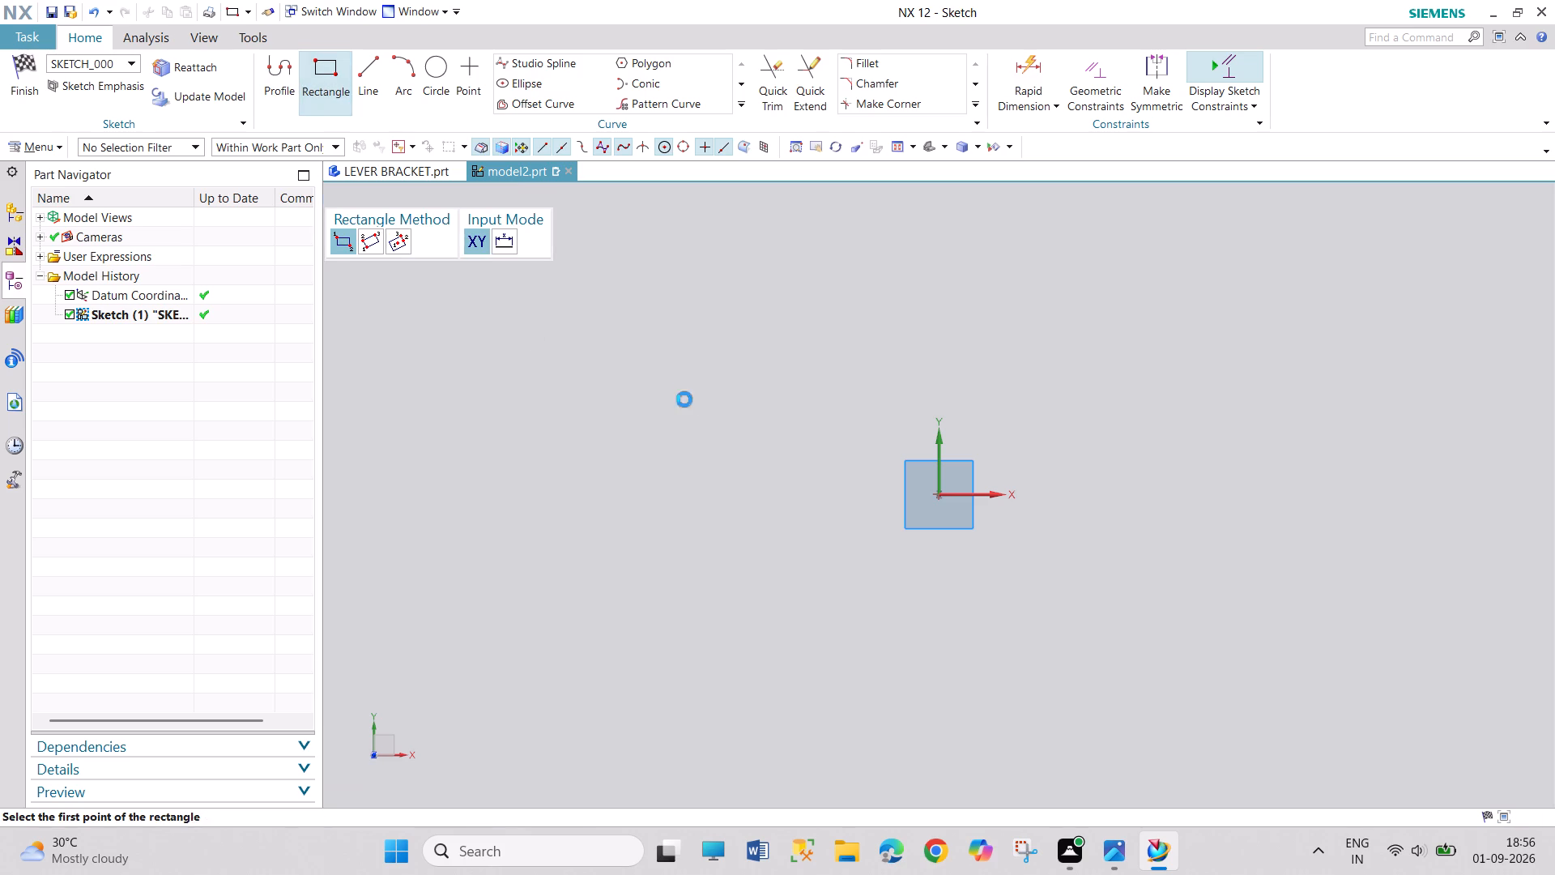
{"action": "left_click_drag", "start_coordinate": [799, 341], "coordinate": [816, 371]}
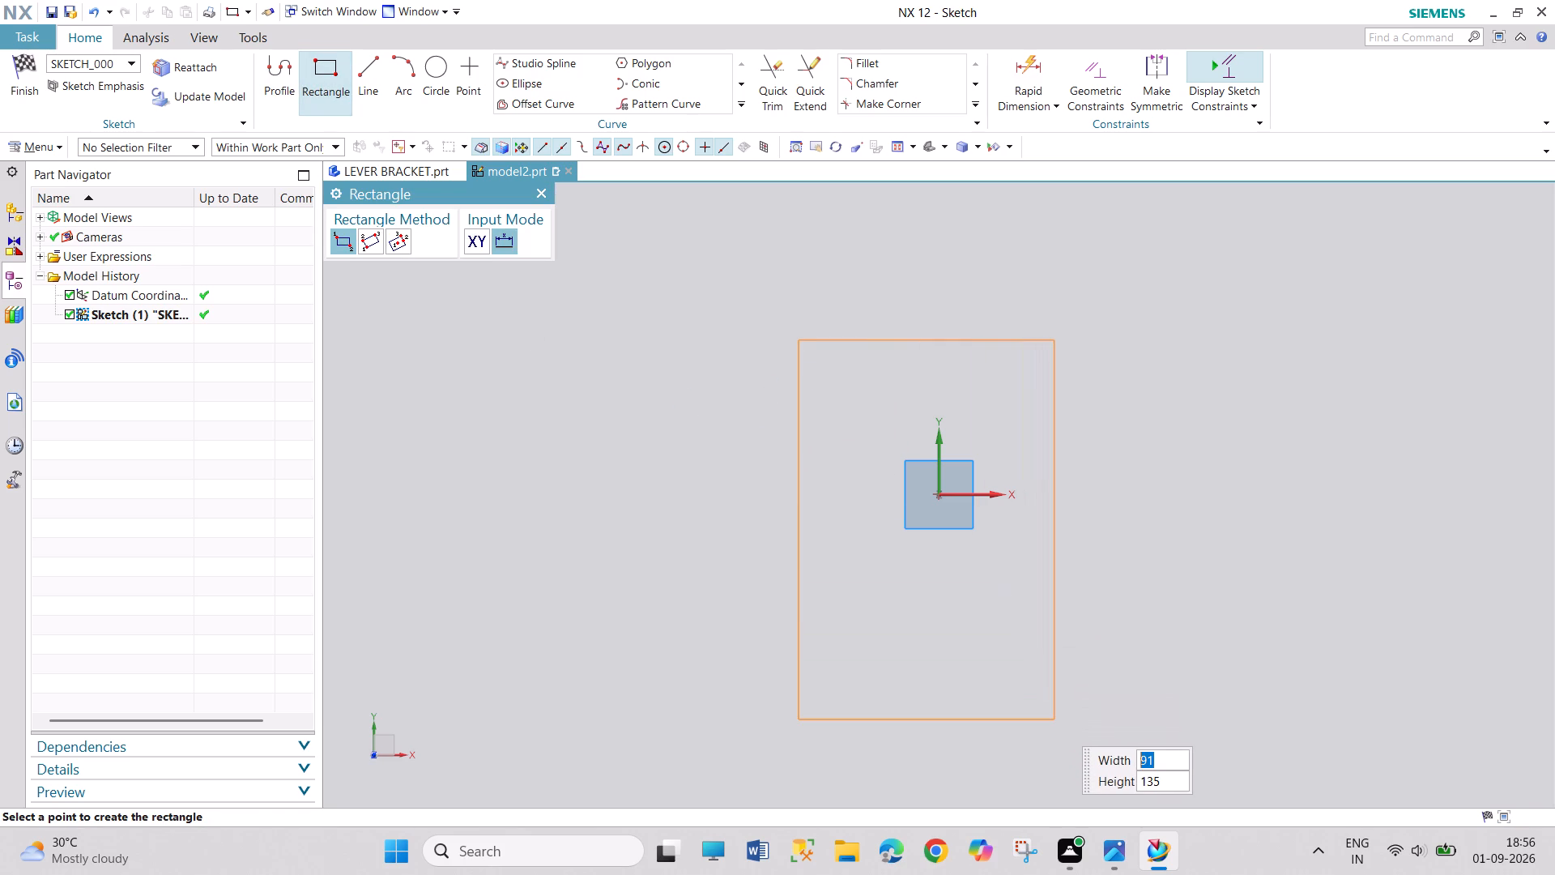
{"action": "left_click", "coordinate": [1055, 724]}
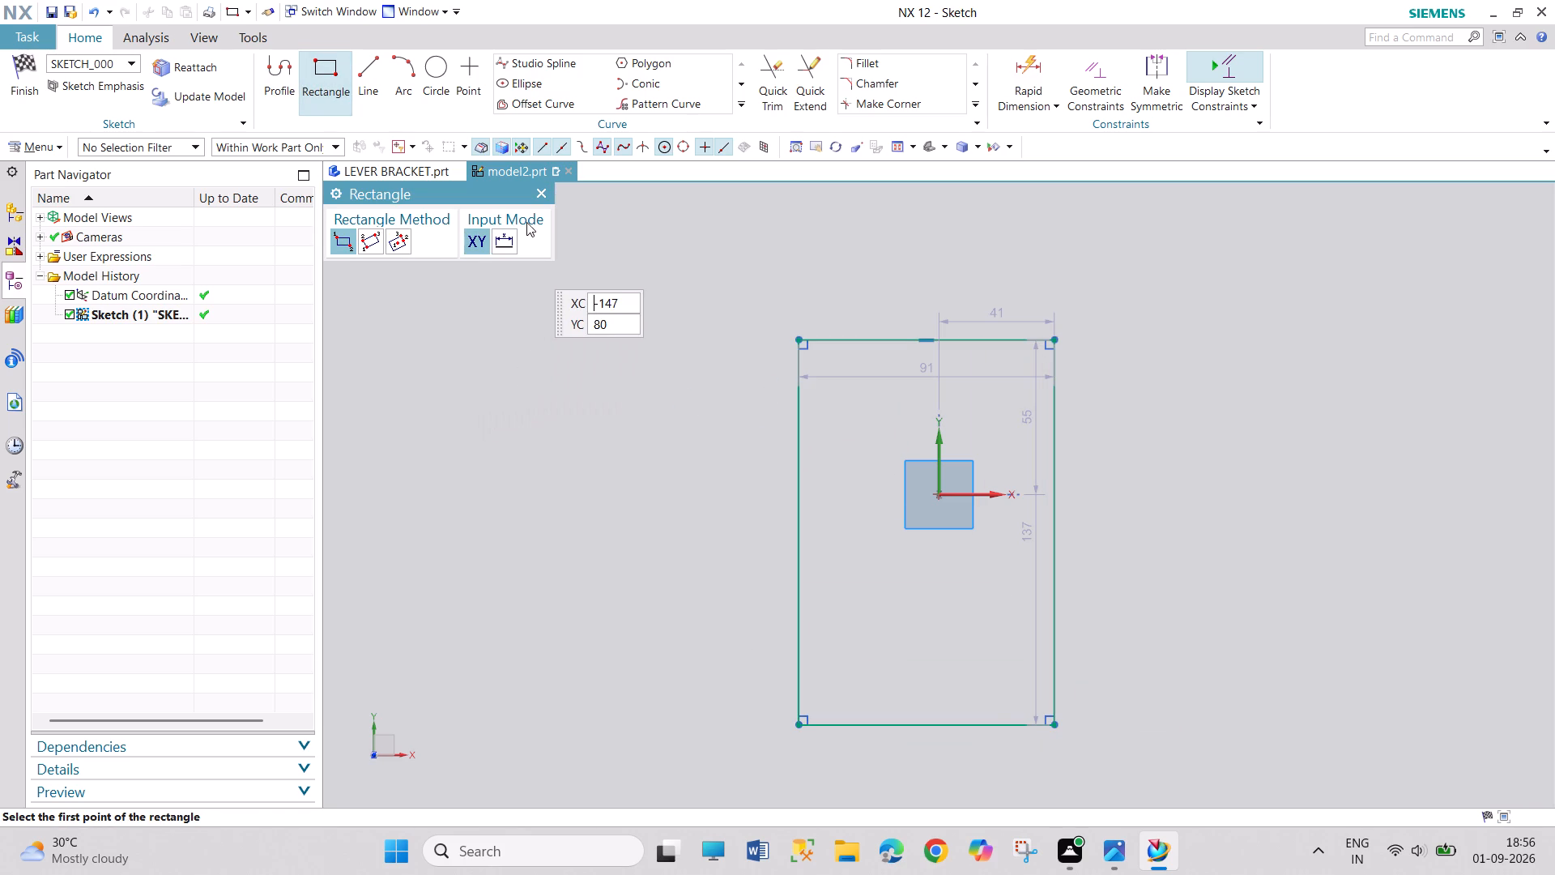
{"action": "left_click", "coordinate": [547, 196]}
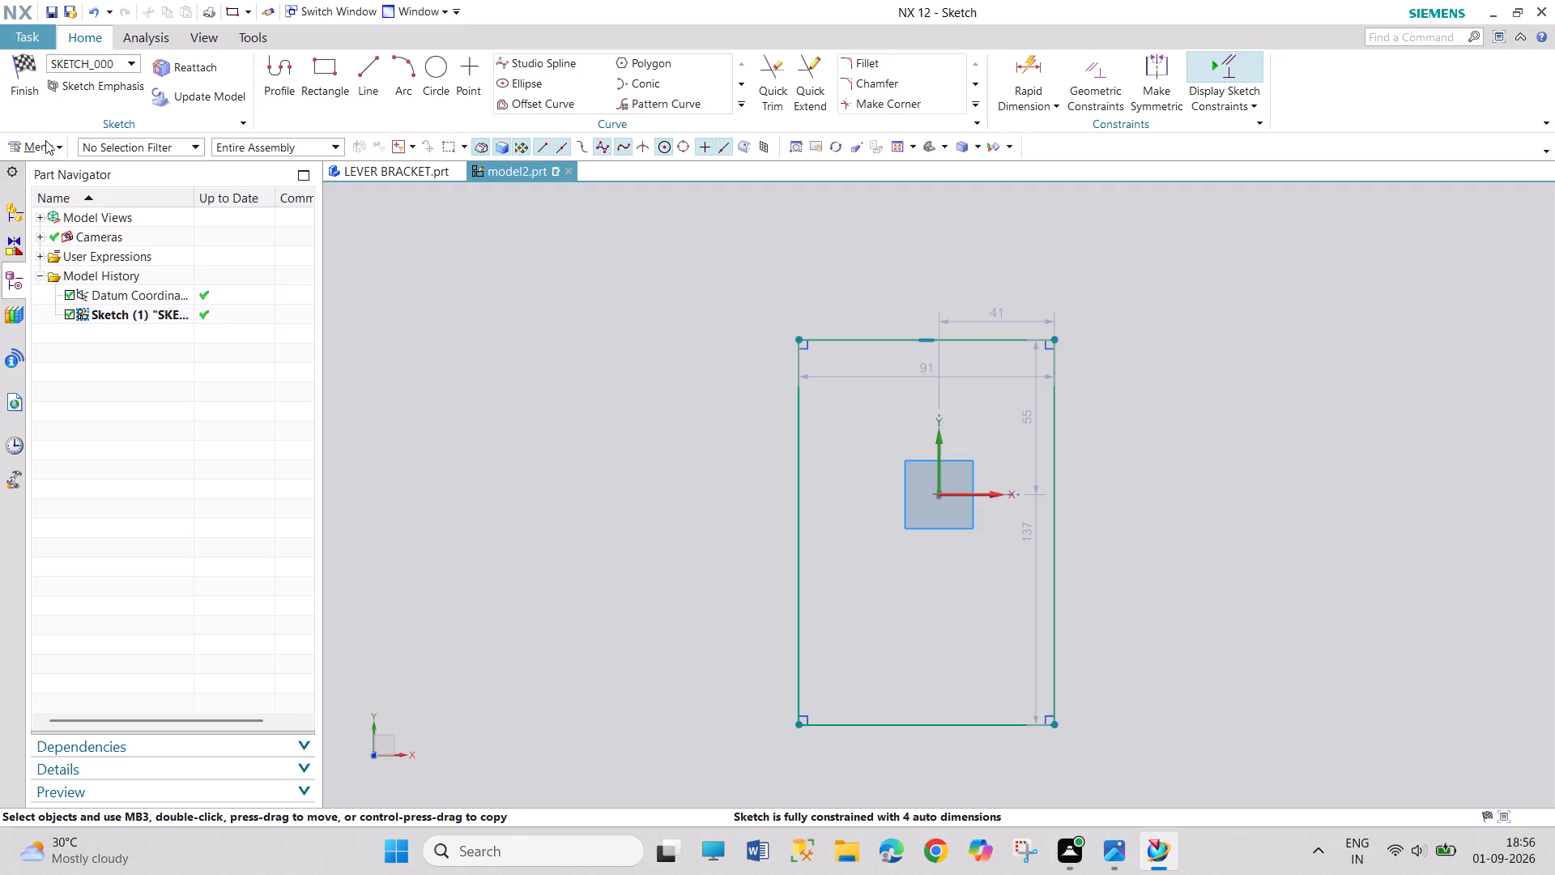
{"action": "left_click", "coordinate": [22, 75]}
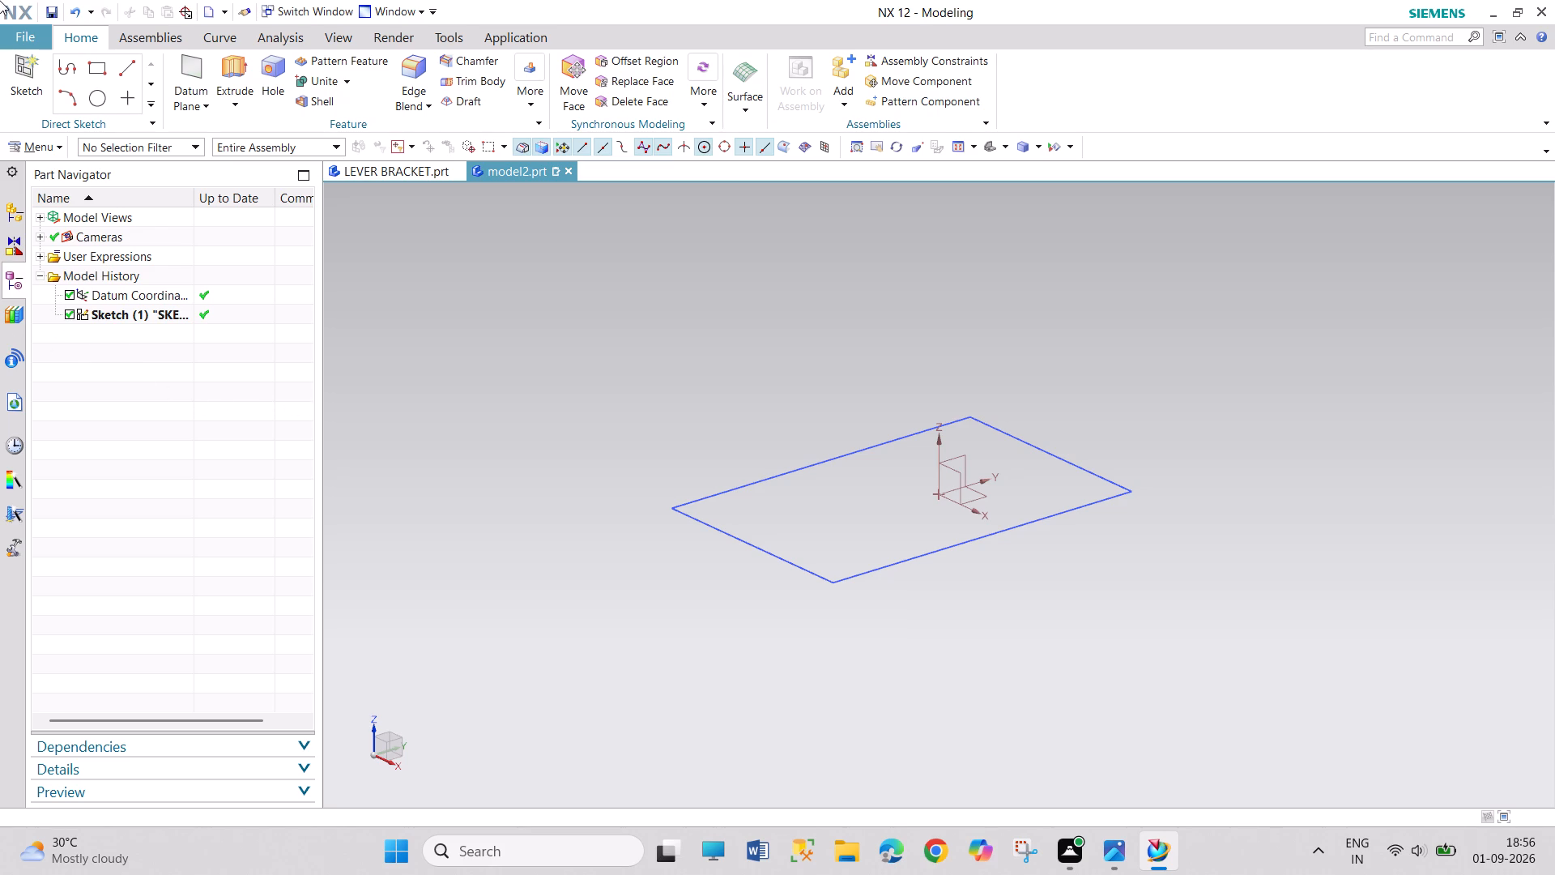
Switch to the Sheet Metal application and create a 3 mm thick base tab from the rectangle sketch.
{"action": "left_click", "coordinate": [529, 45]}
{"action": "left_click", "coordinate": [75, 80]}
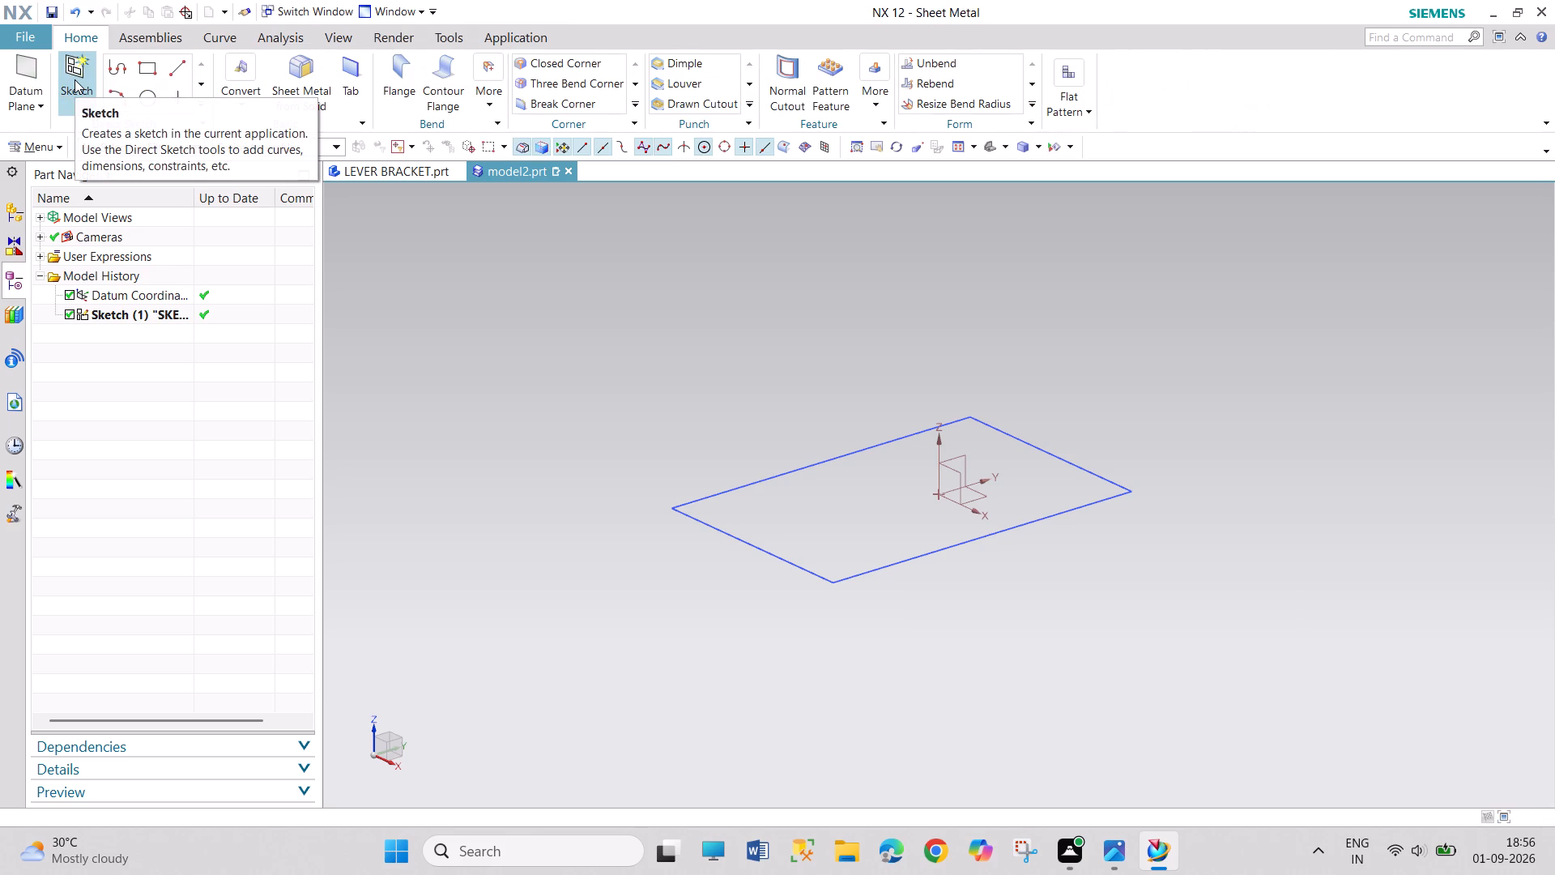
{"action": "left_click", "coordinate": [355, 79]}
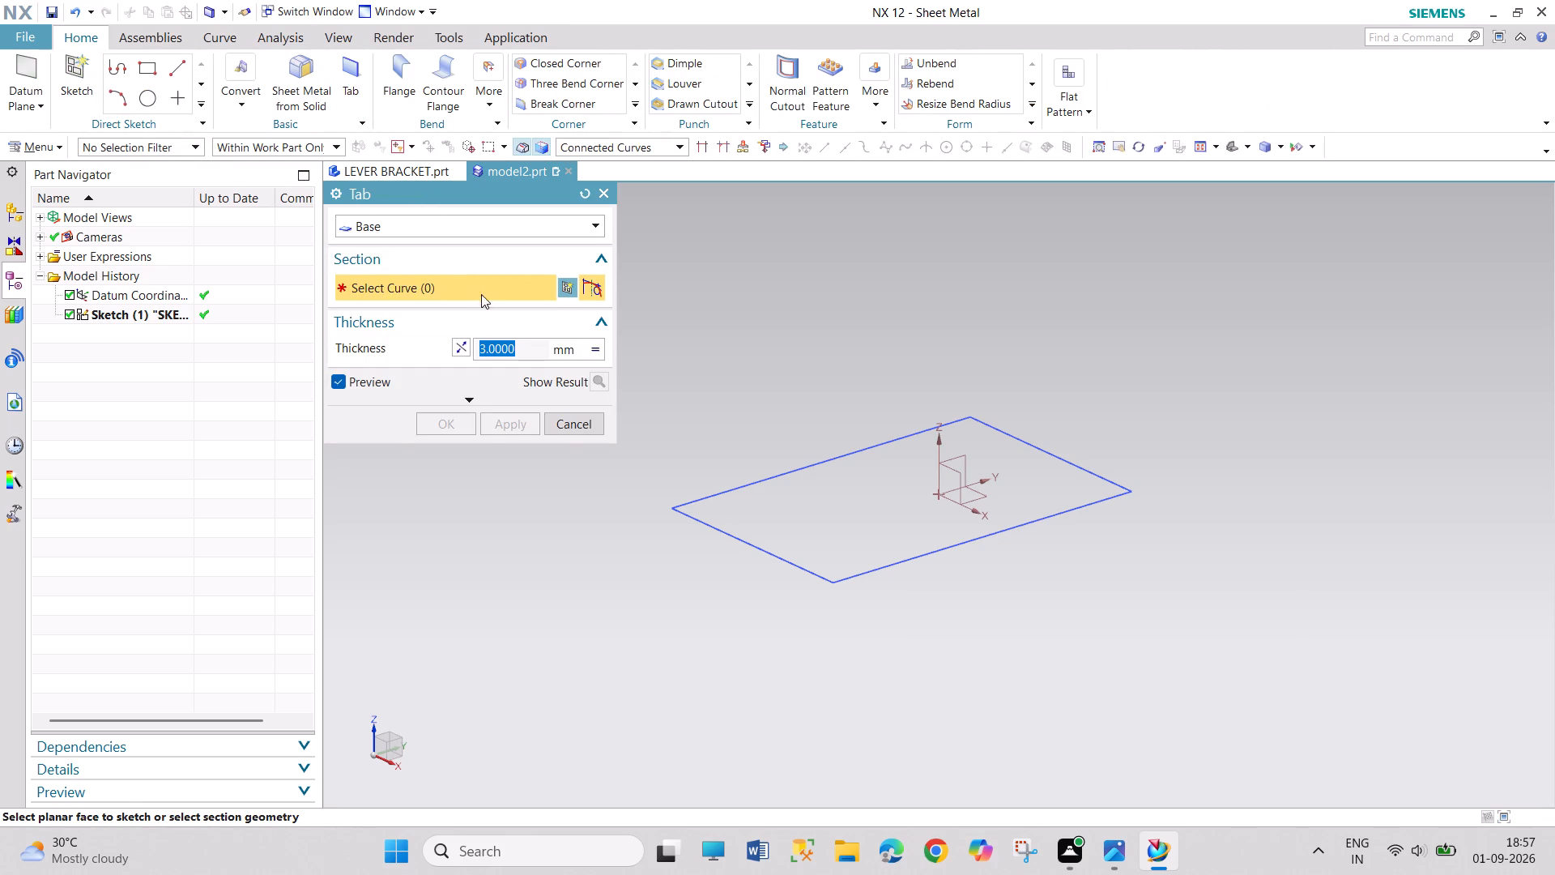
{"action": "left_click", "coordinate": [706, 528]}
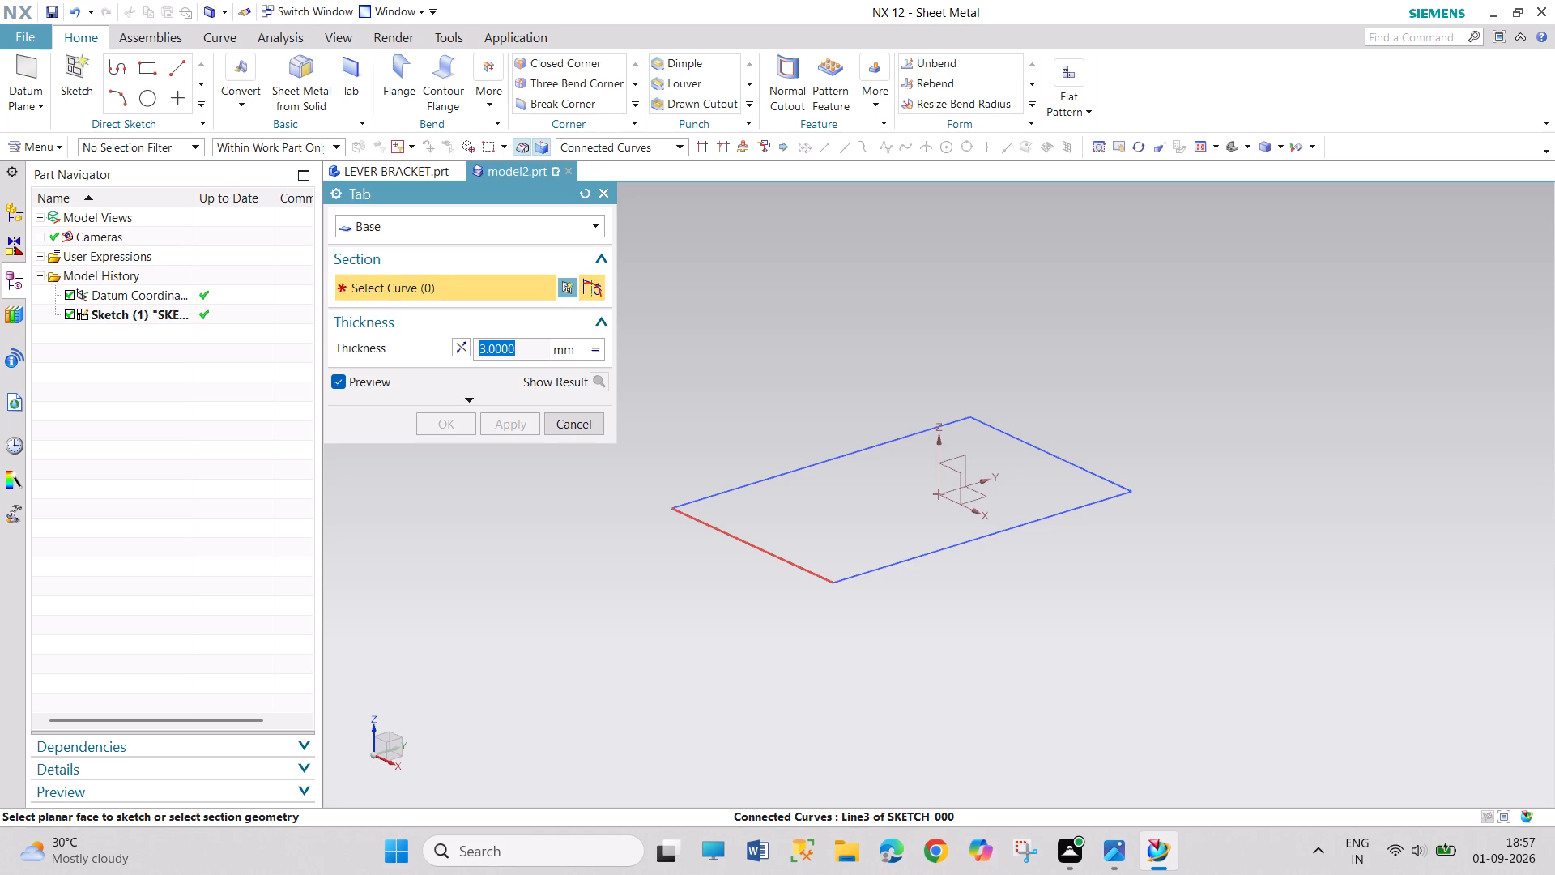
{"action": "left_click", "coordinate": [441, 422]}
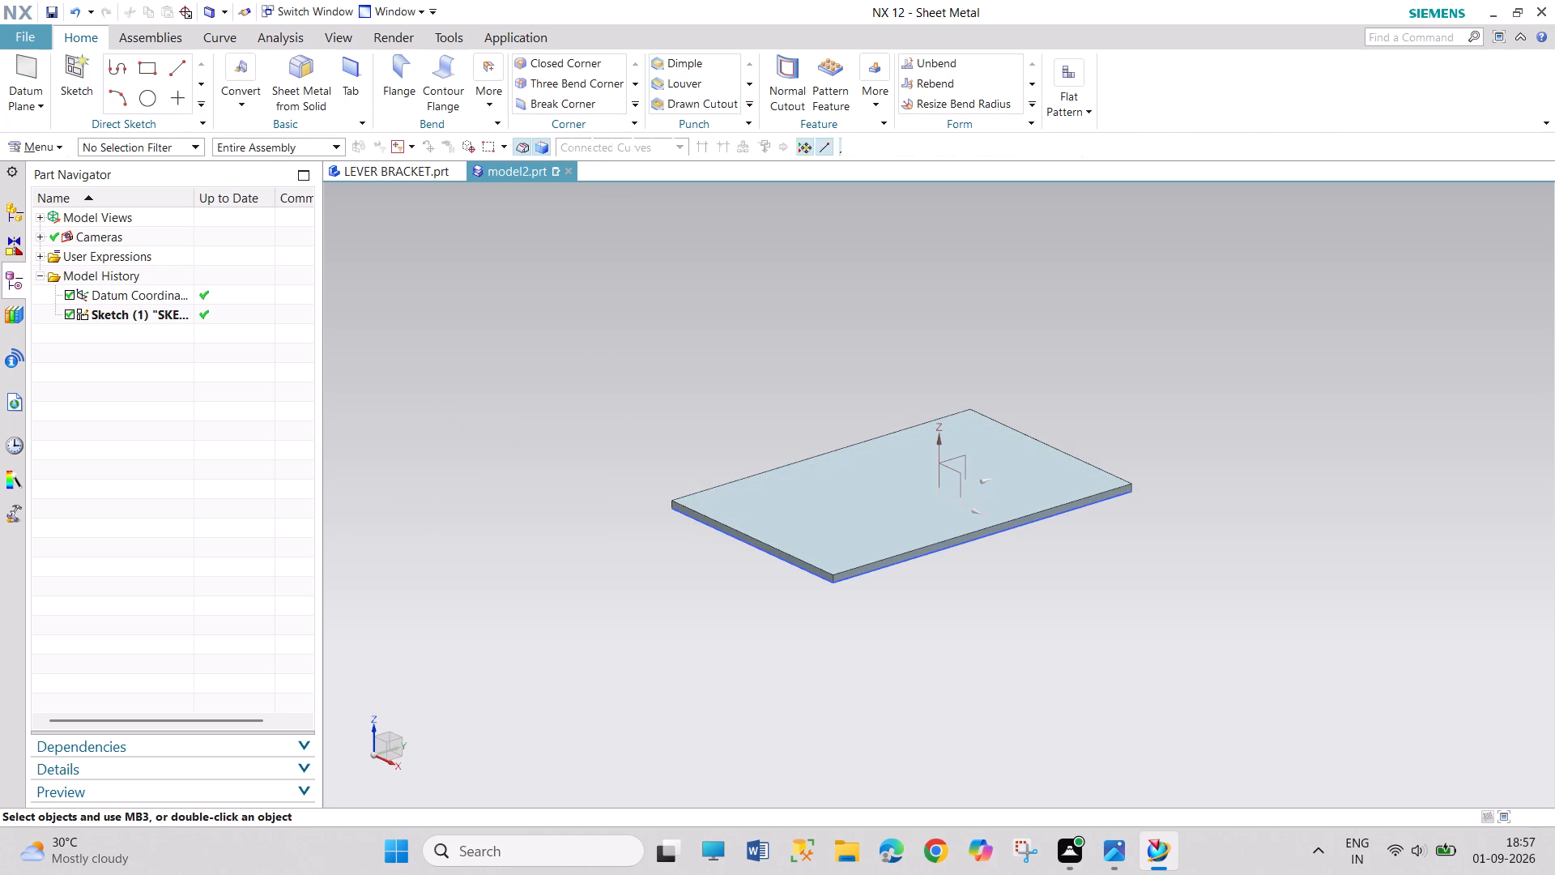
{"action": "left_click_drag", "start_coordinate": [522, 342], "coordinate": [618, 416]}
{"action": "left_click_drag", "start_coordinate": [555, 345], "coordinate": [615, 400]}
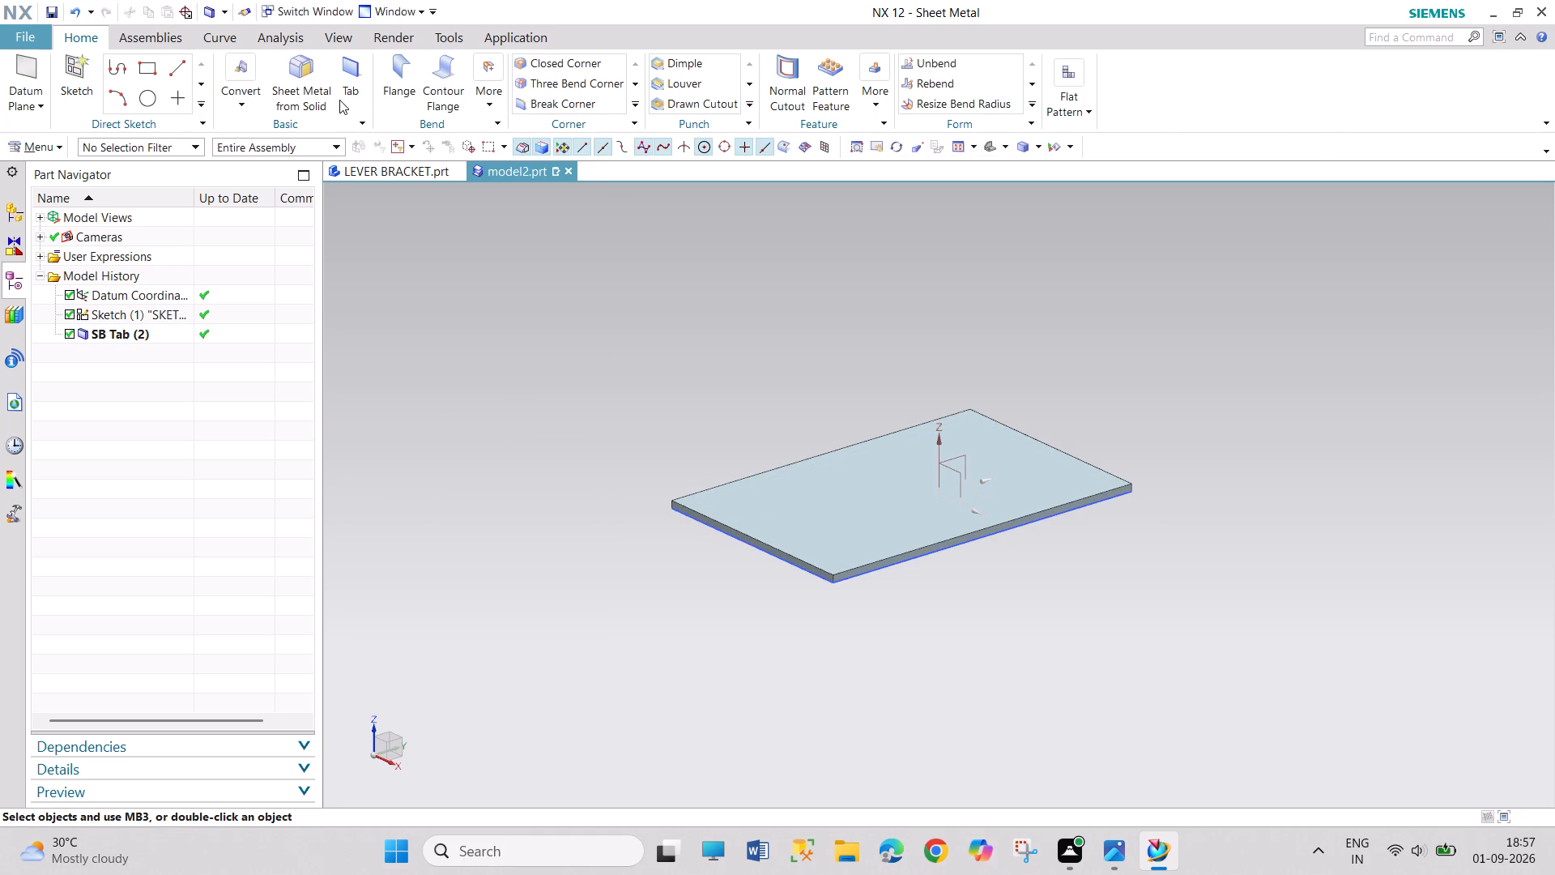
Add a full-width 50 mm flange at 90° on the tab's short edge at the negative Y end, reversed to point upward.
{"action": "left_click", "coordinate": [399, 77]}
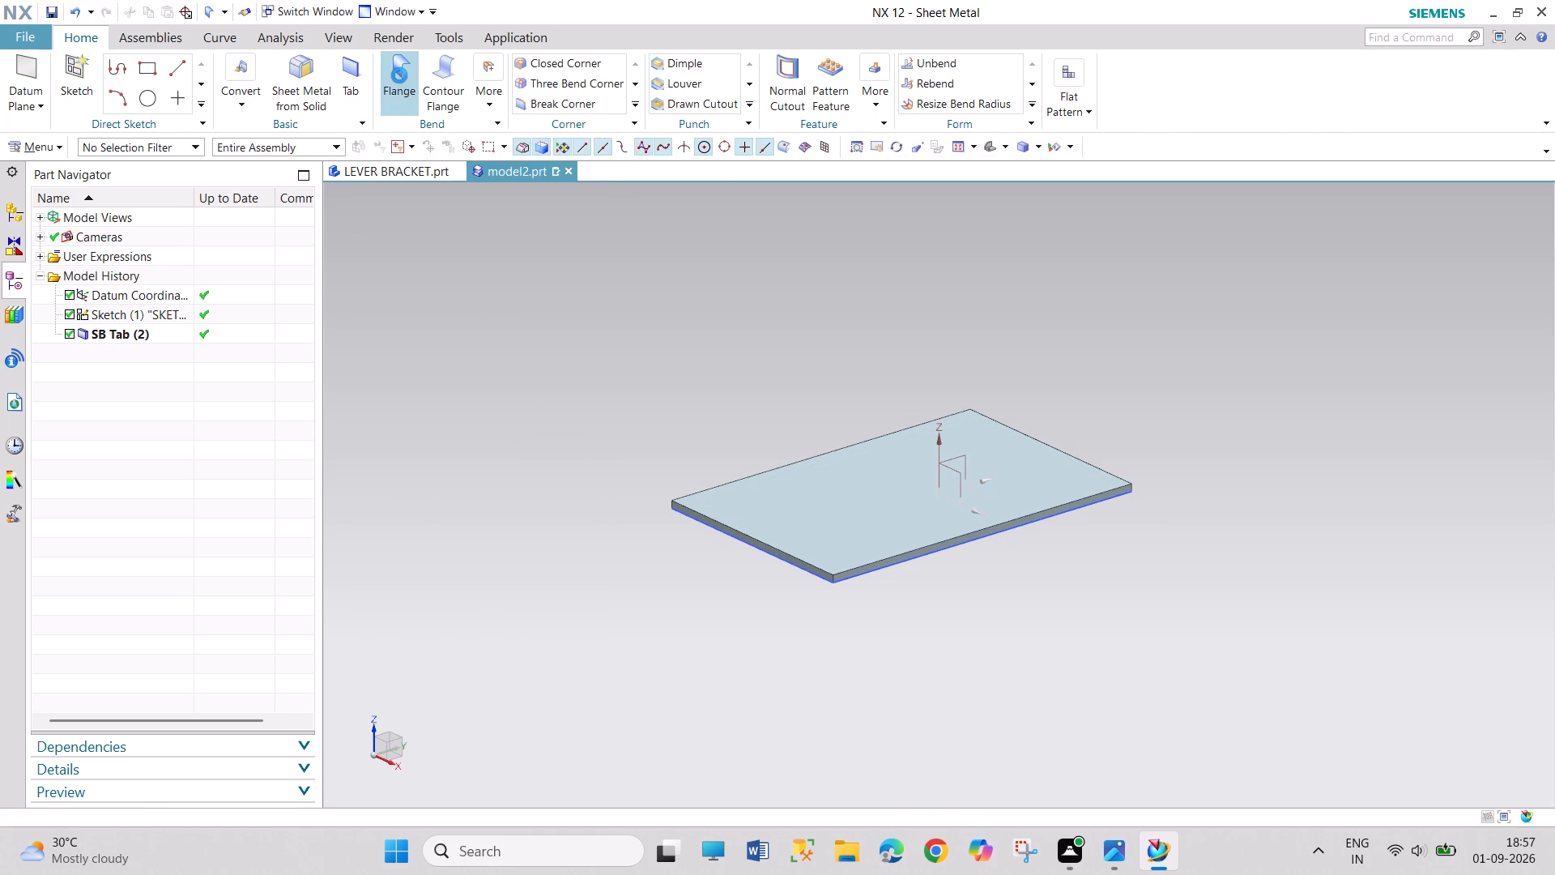
{"action": "left_click", "coordinate": [725, 540]}
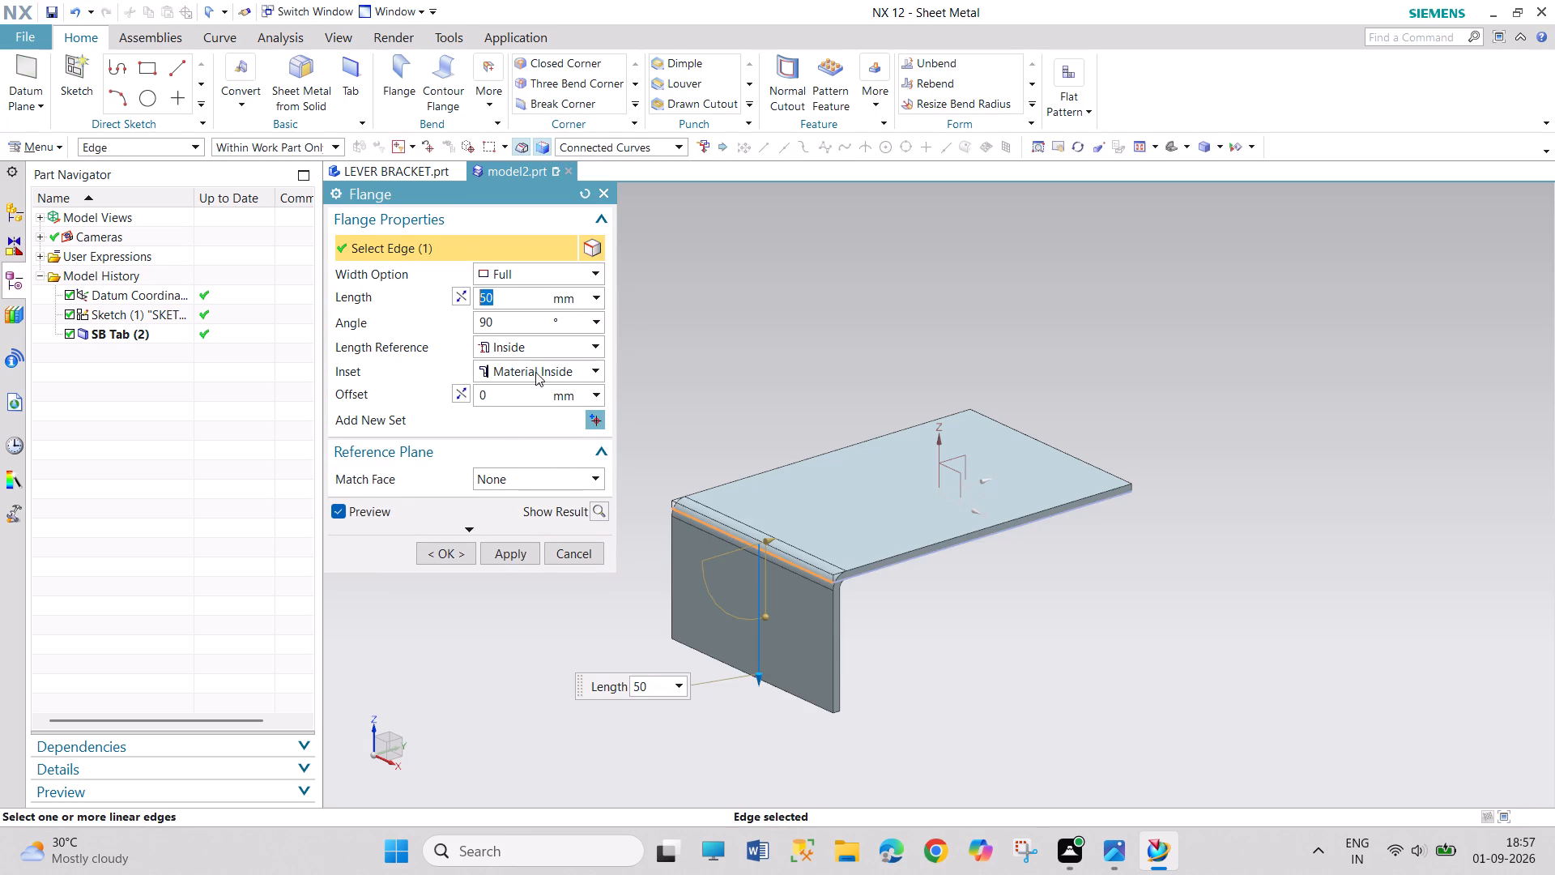
{"action": "left_click", "coordinate": [459, 297]}
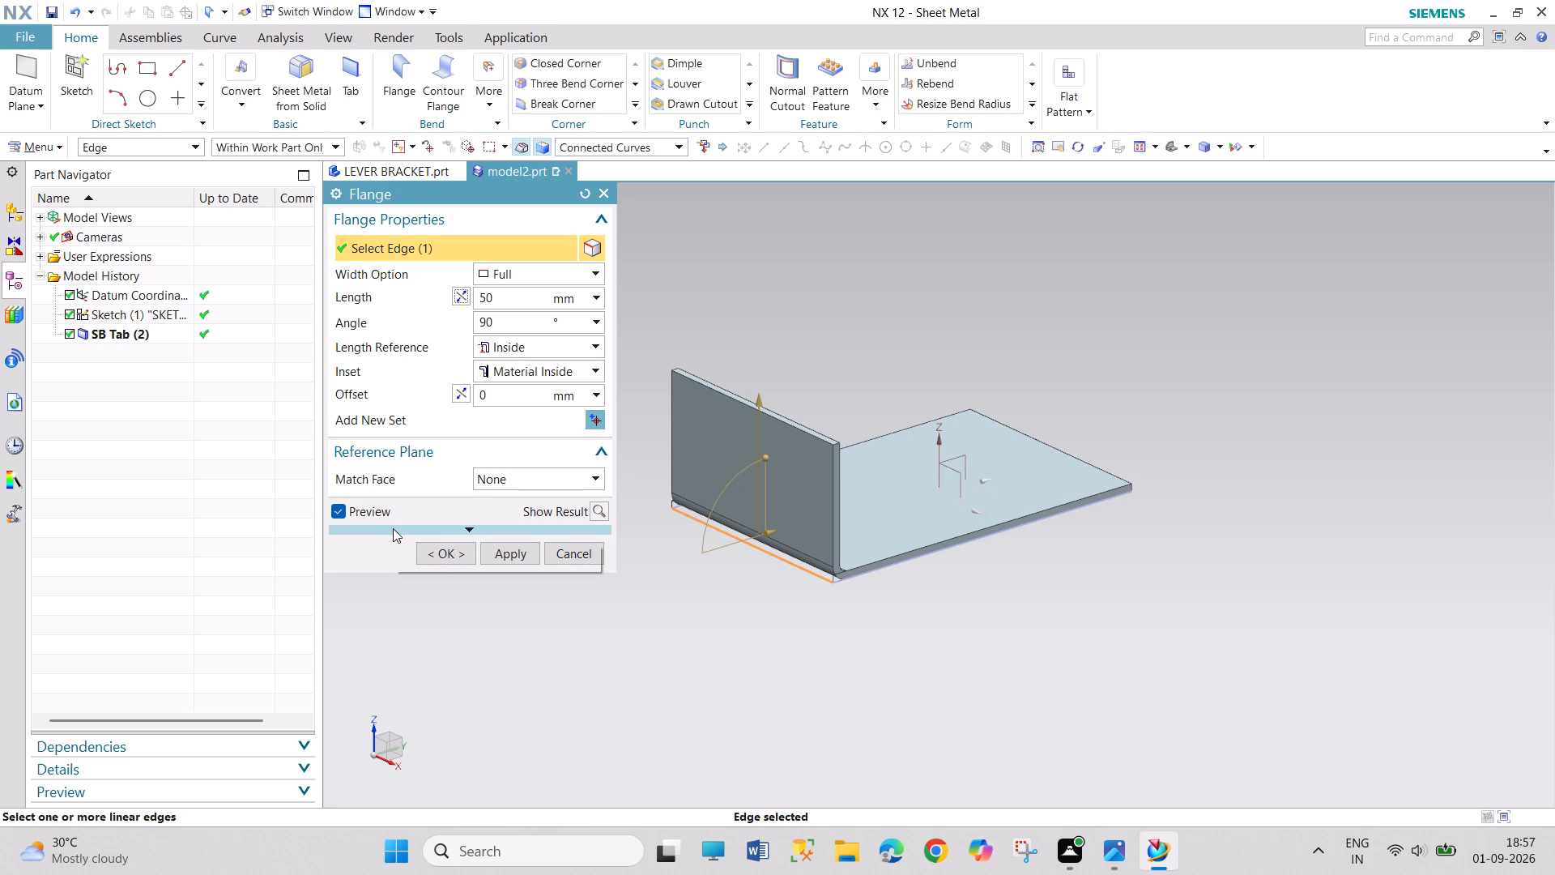
{"action": "left_click", "coordinate": [454, 557]}
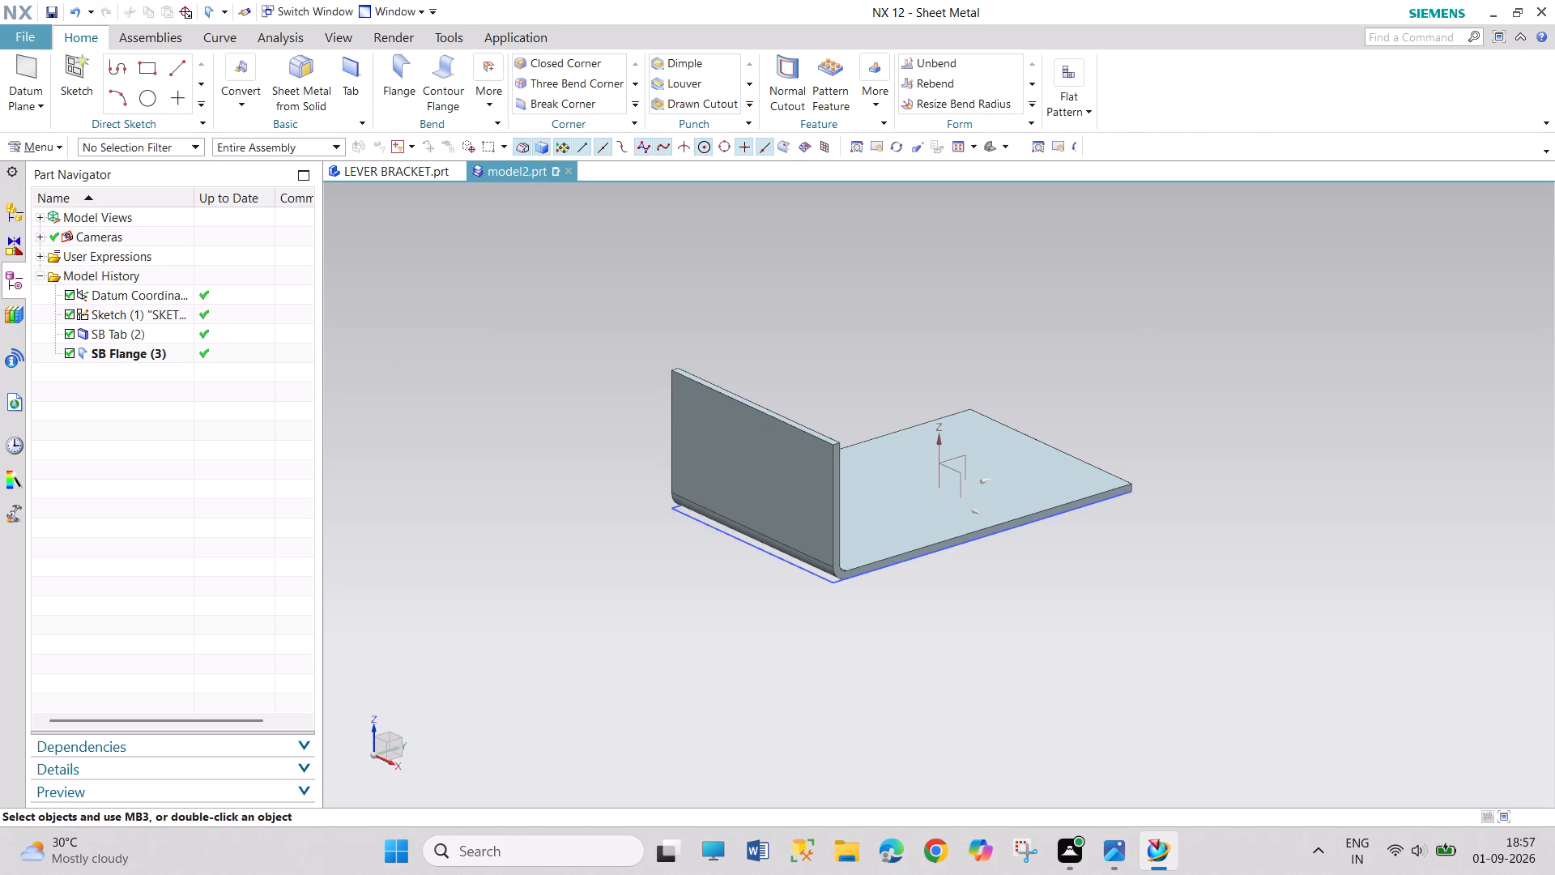
Add a full-width 50 mm flange at 90° on the tab's long edge on the positive X side, reversed to point upward.
{"action": "left_click", "coordinate": [405, 72]}
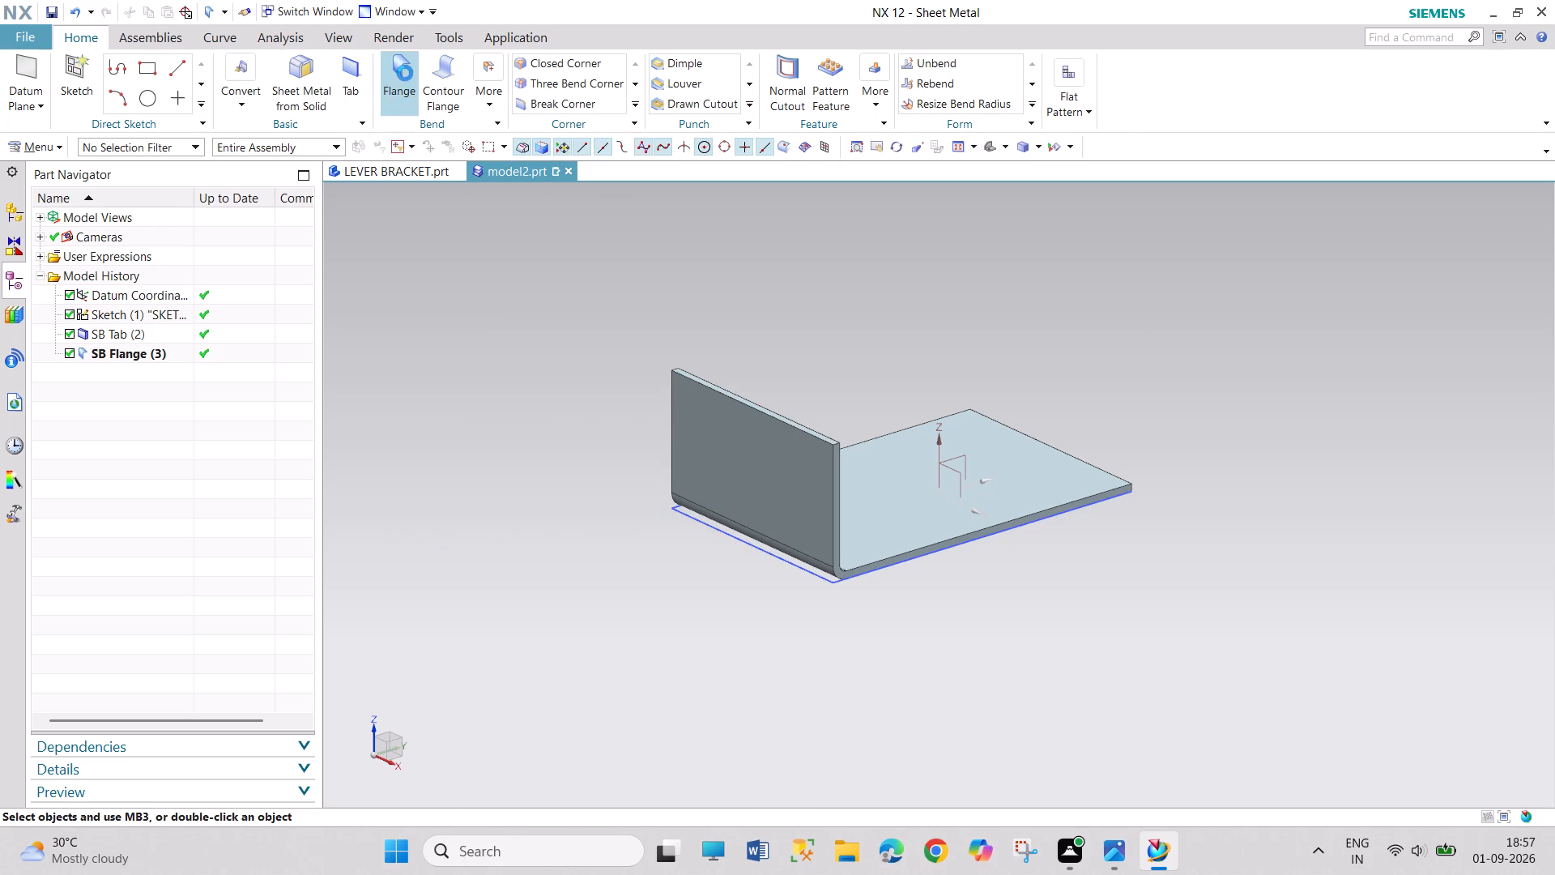
{"action": "left_click", "coordinate": [891, 566]}
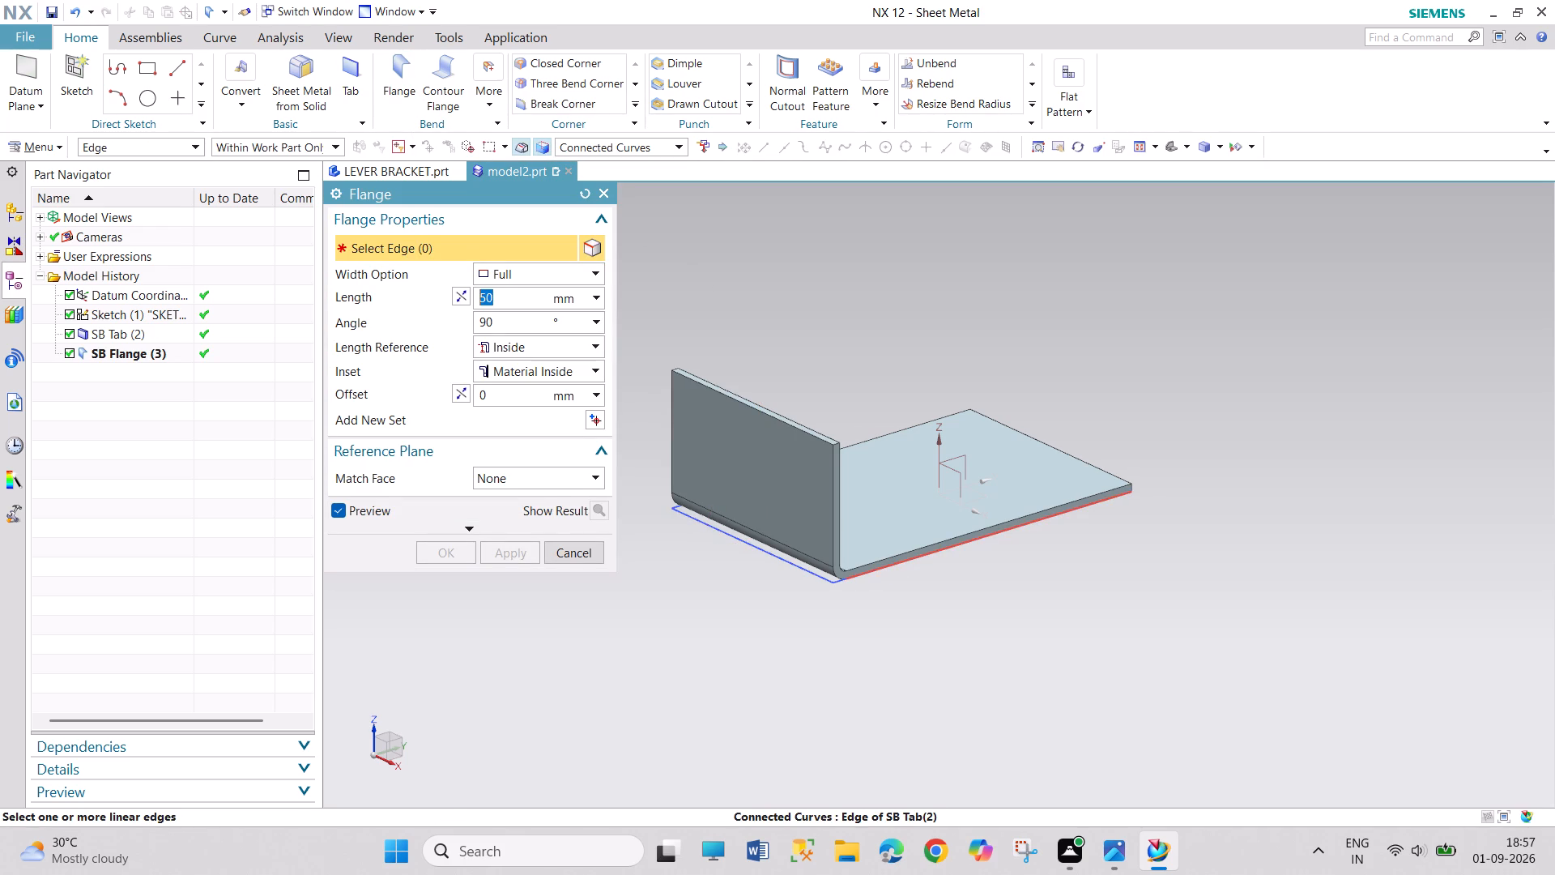
{"action": "left_click", "coordinate": [459, 292]}
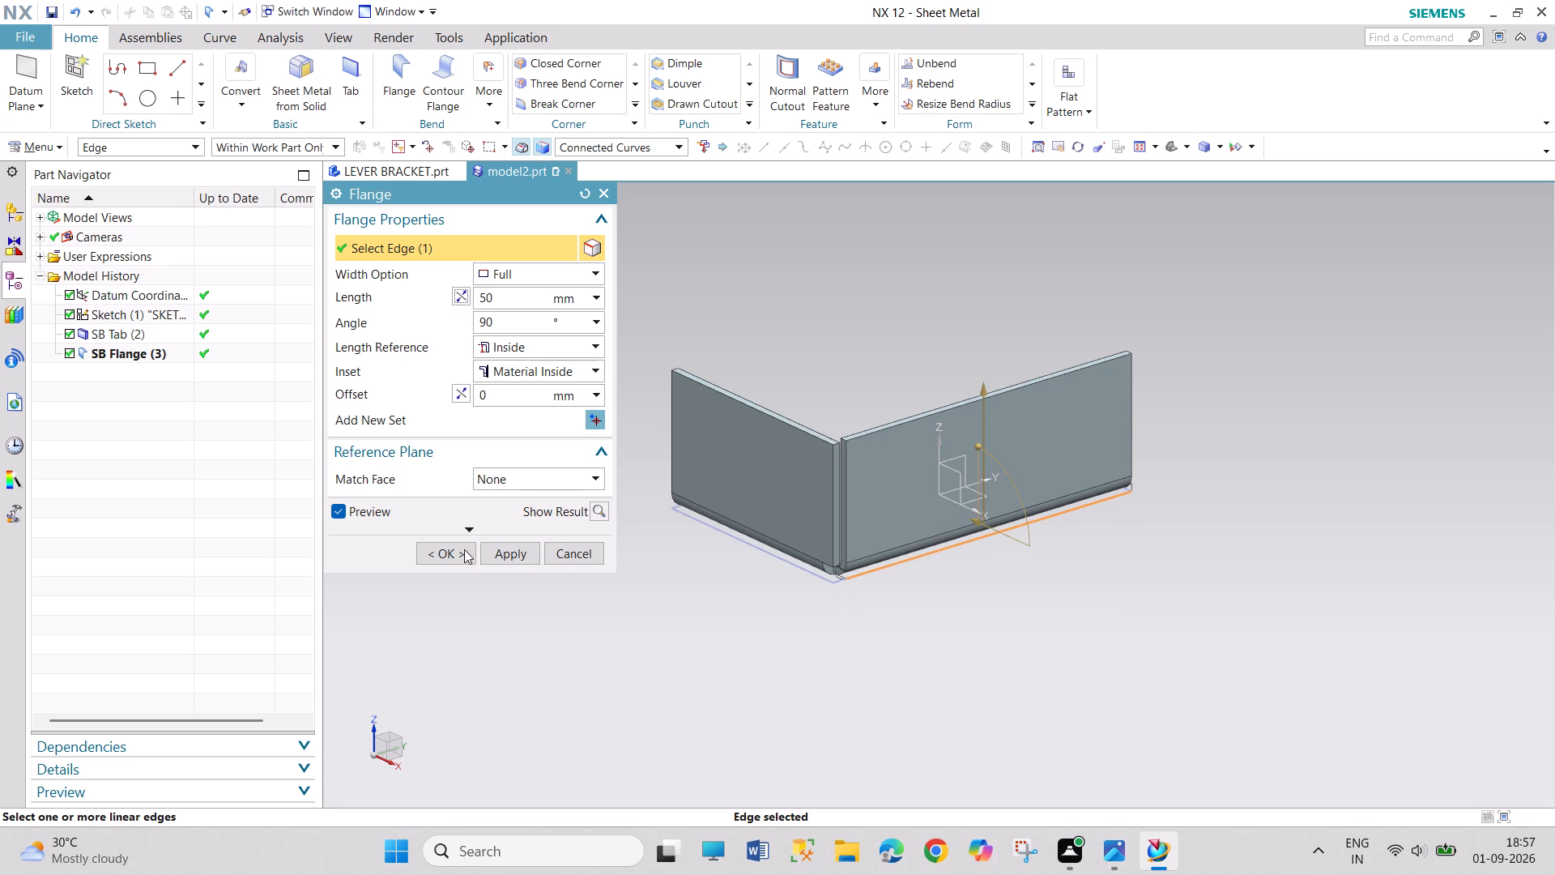
{"action": "left_click", "coordinate": [453, 553]}
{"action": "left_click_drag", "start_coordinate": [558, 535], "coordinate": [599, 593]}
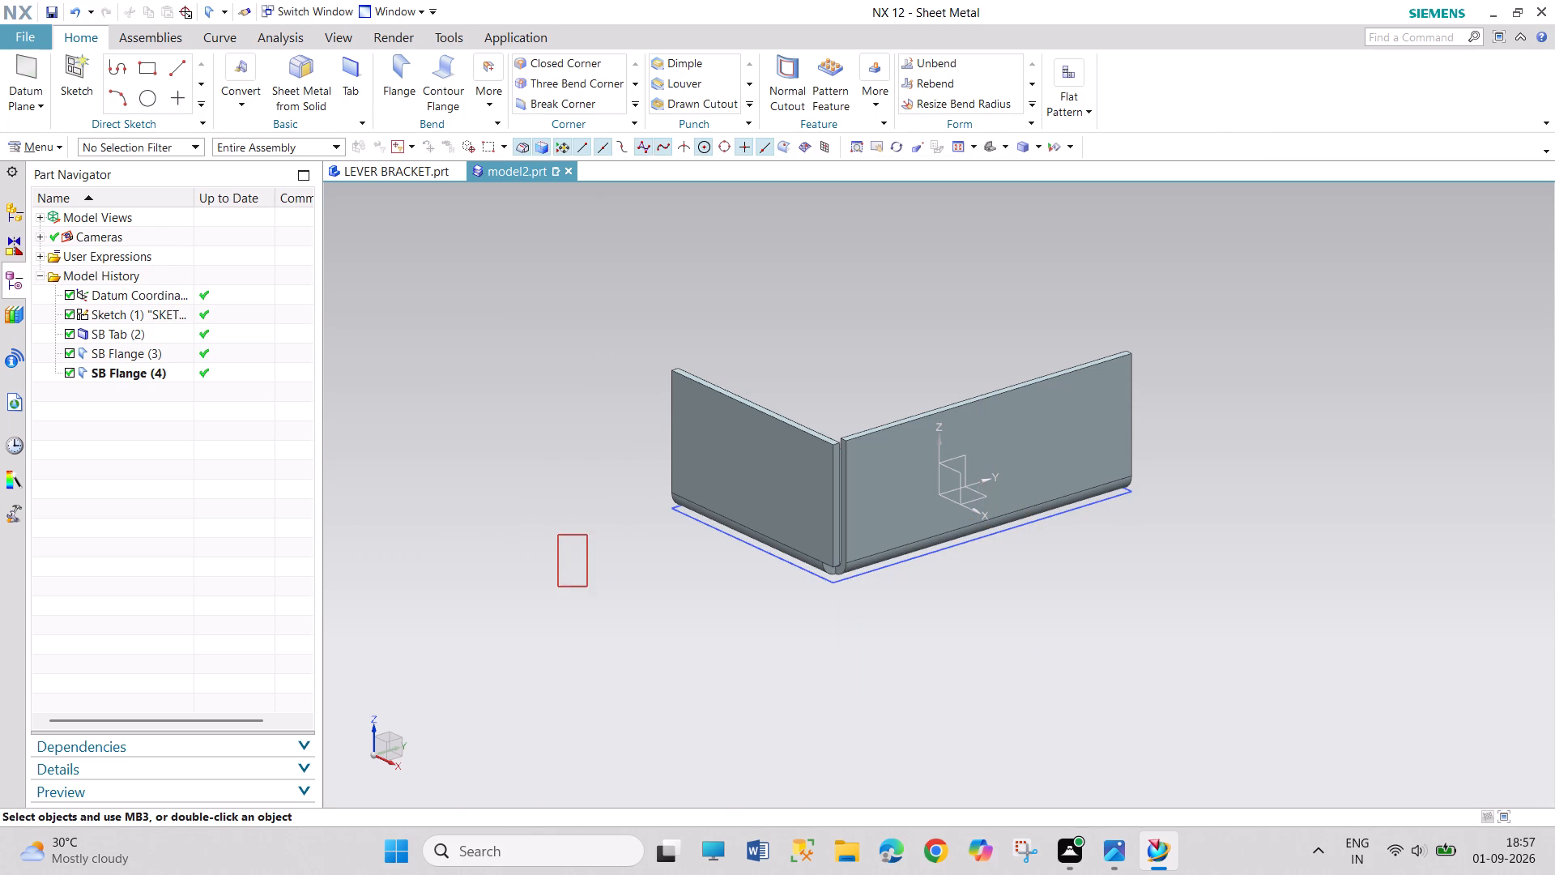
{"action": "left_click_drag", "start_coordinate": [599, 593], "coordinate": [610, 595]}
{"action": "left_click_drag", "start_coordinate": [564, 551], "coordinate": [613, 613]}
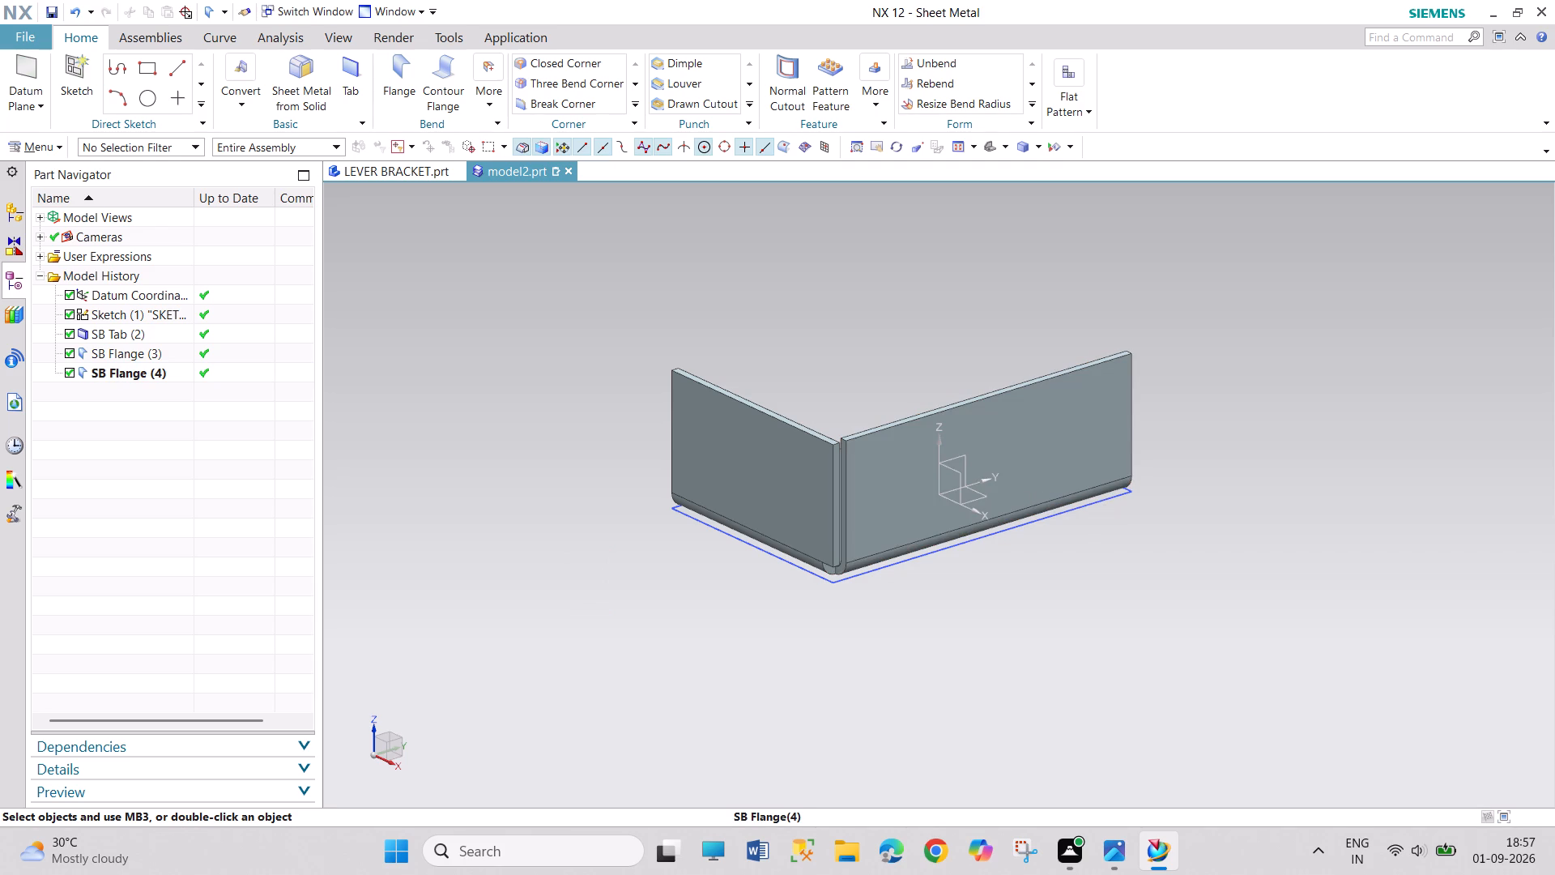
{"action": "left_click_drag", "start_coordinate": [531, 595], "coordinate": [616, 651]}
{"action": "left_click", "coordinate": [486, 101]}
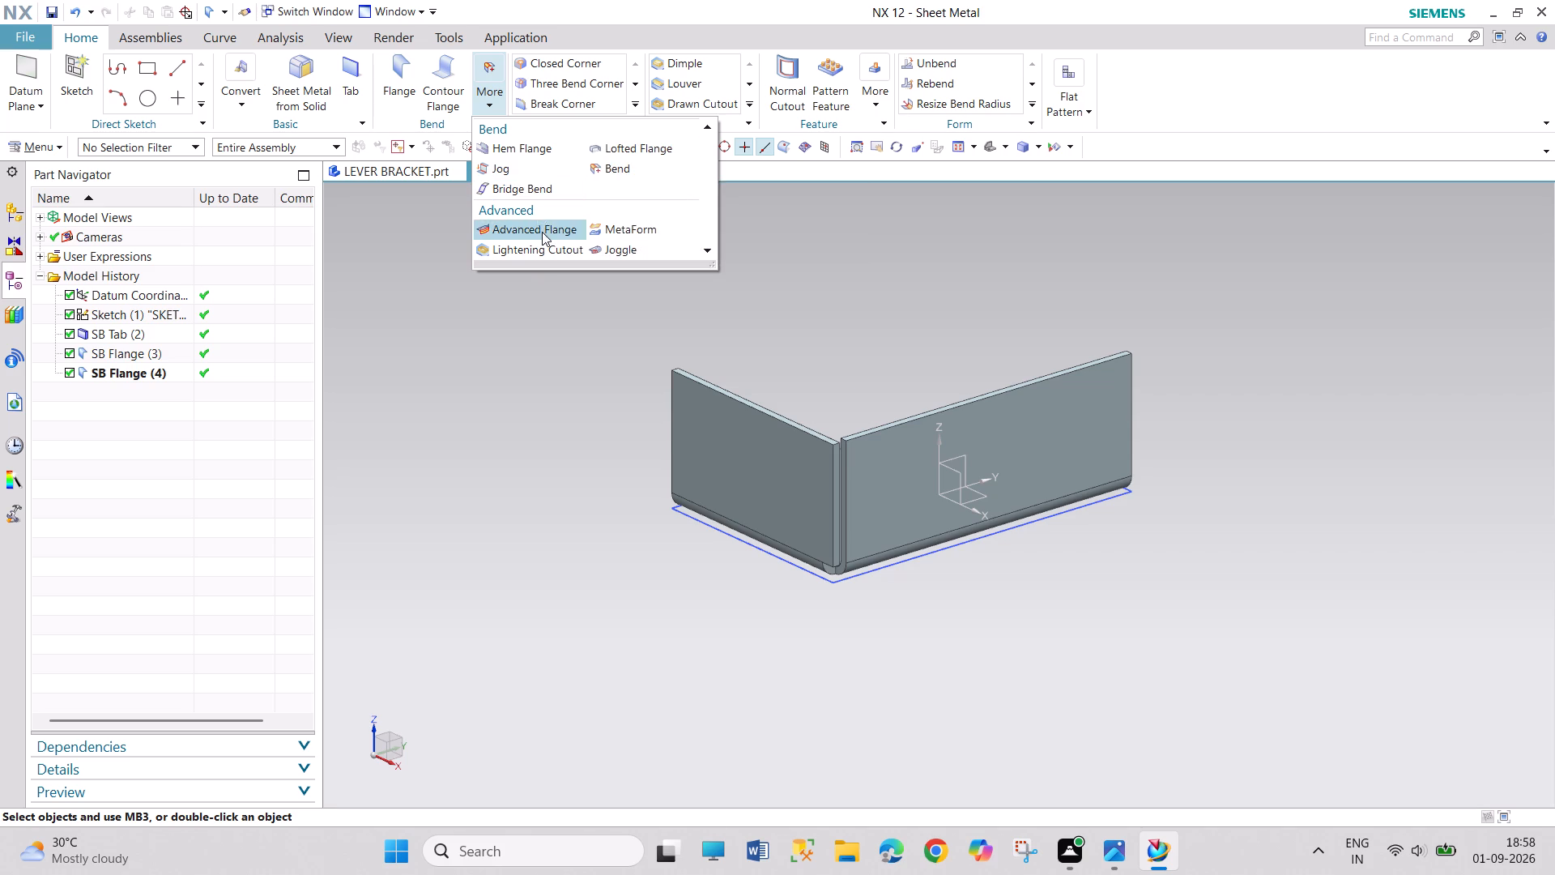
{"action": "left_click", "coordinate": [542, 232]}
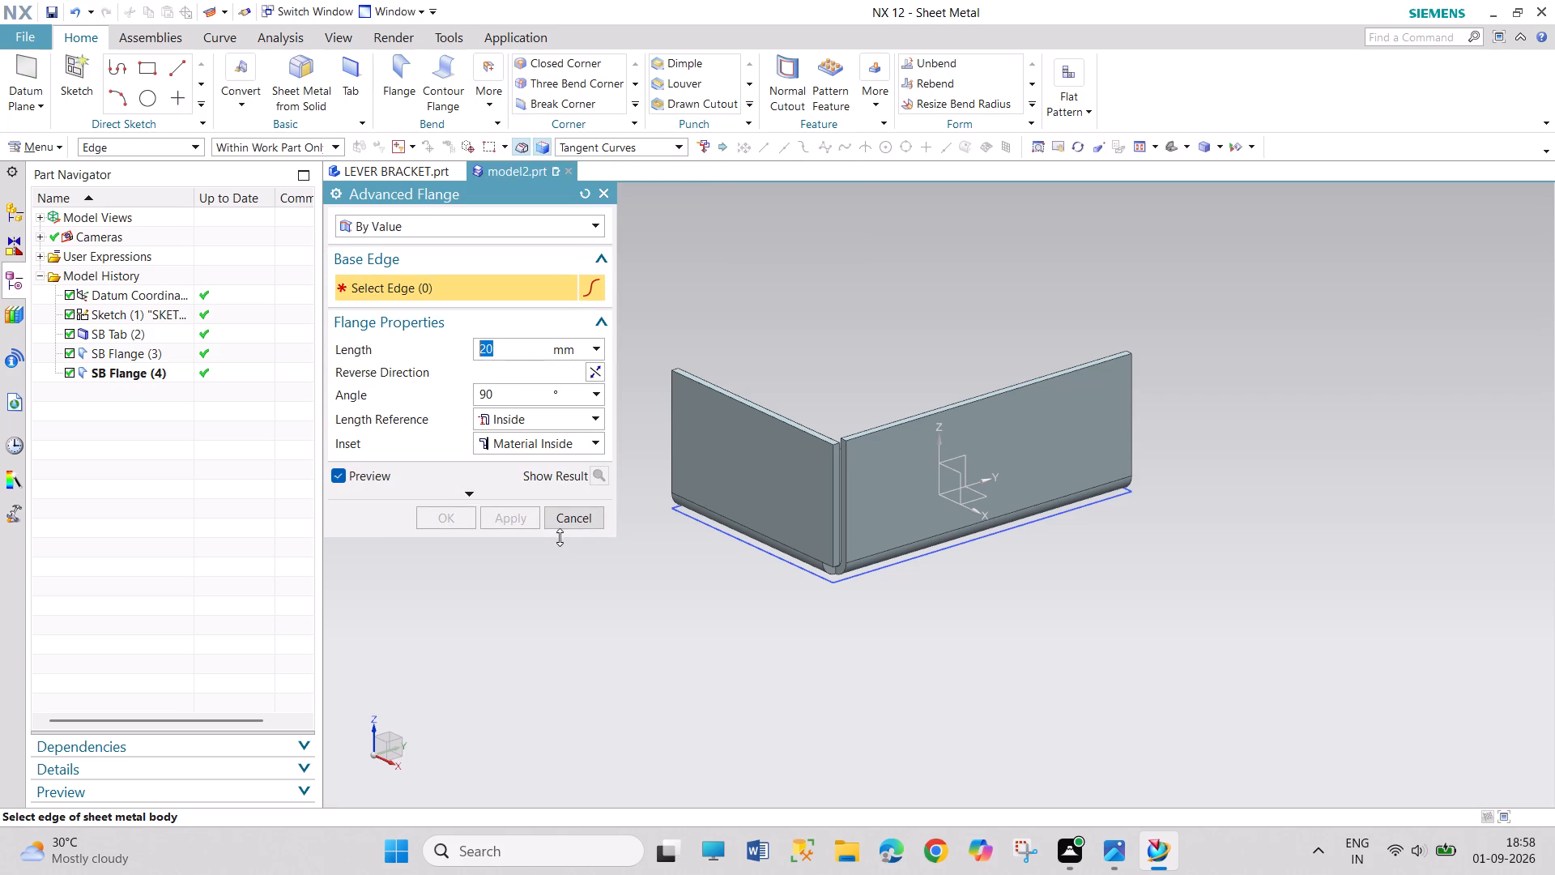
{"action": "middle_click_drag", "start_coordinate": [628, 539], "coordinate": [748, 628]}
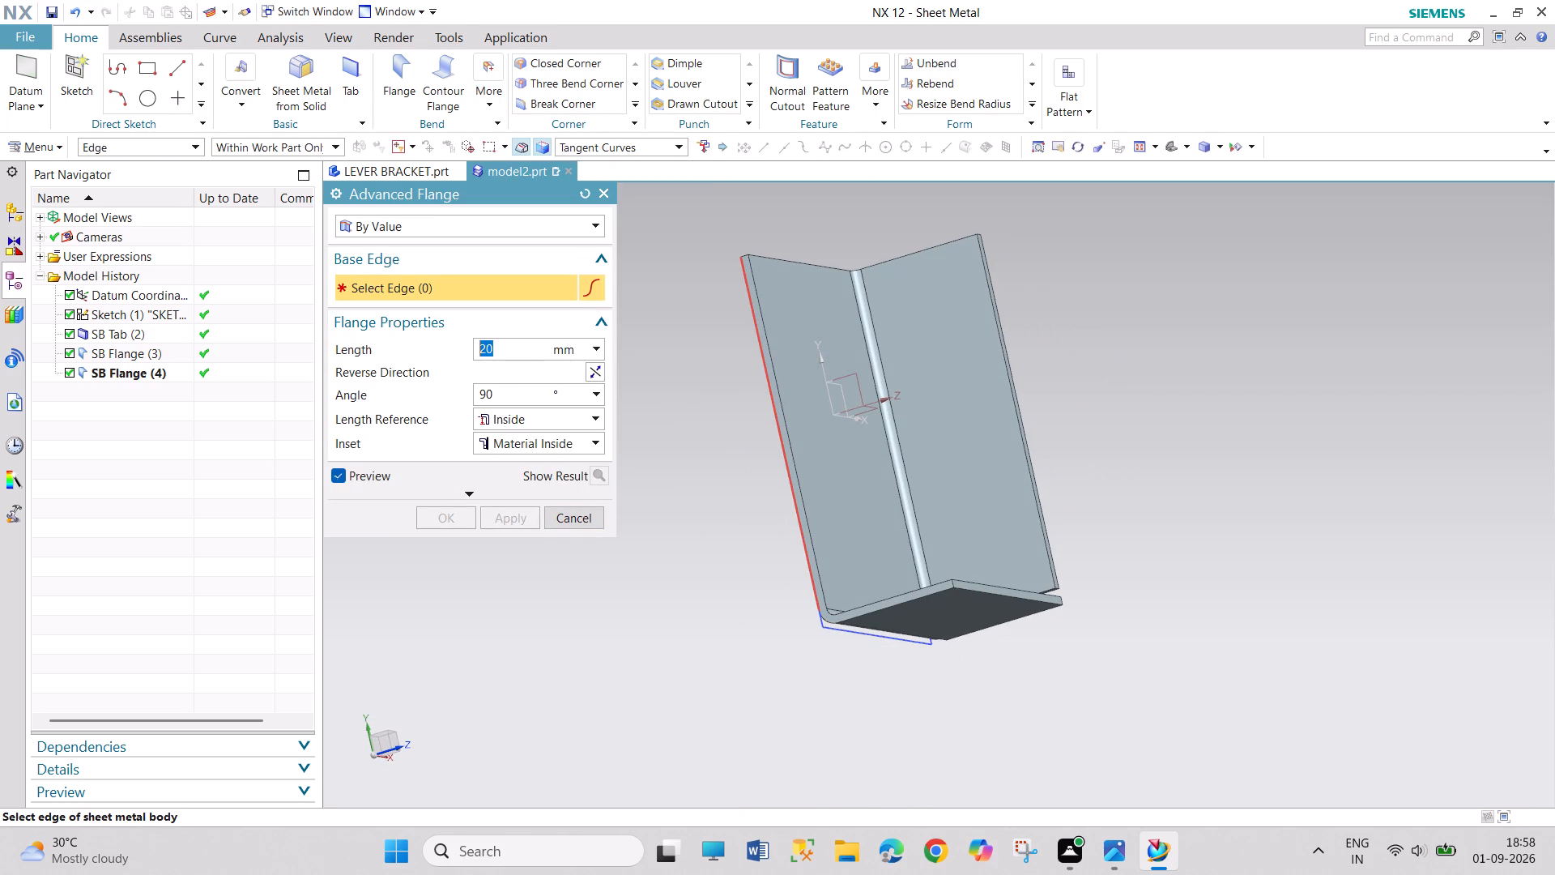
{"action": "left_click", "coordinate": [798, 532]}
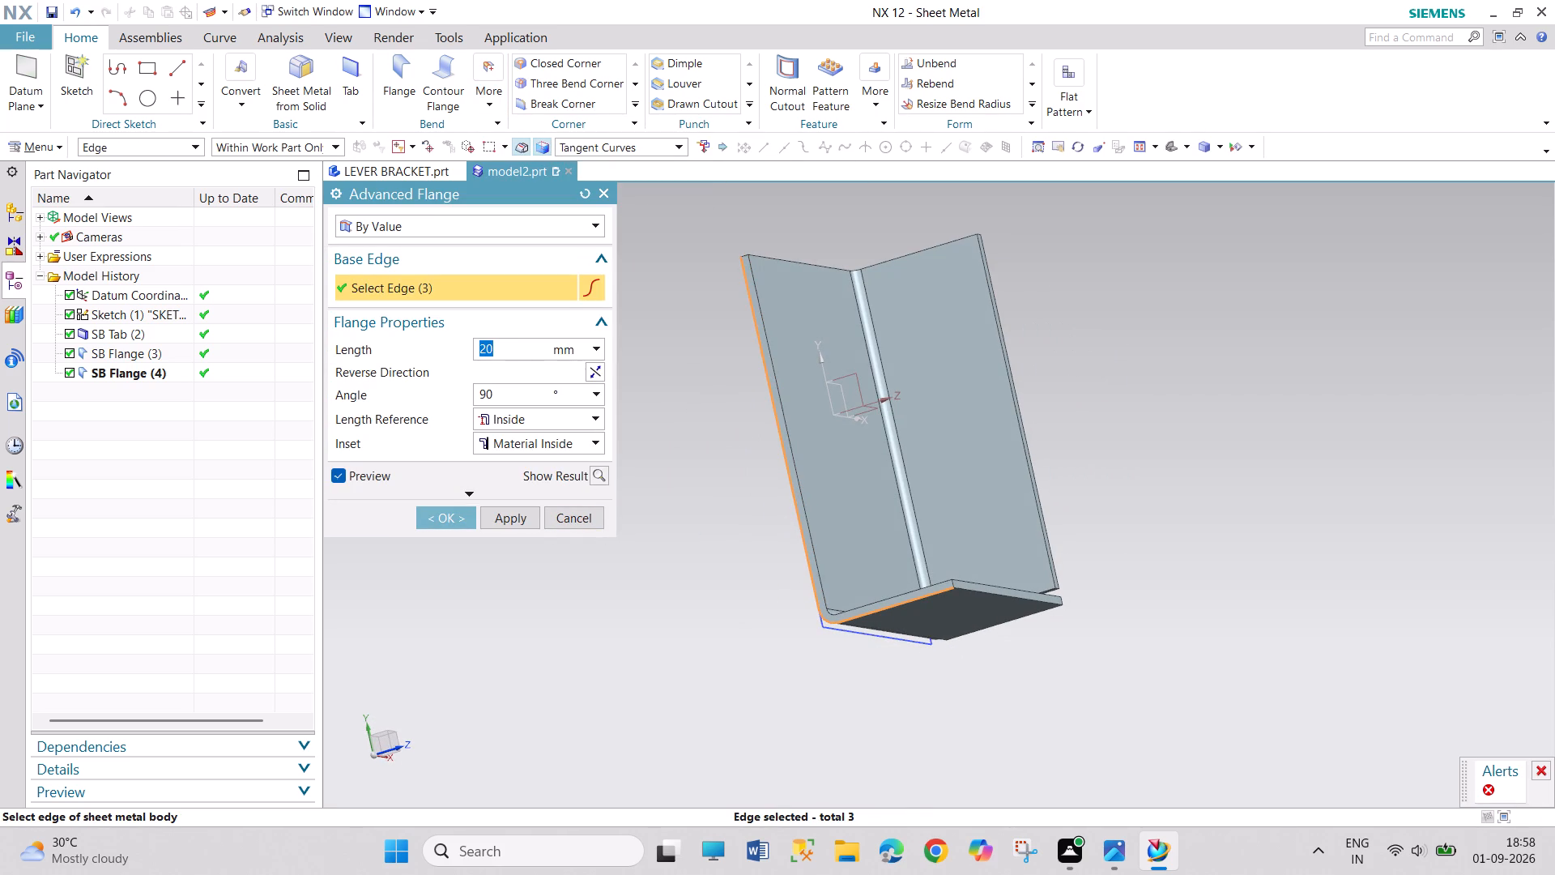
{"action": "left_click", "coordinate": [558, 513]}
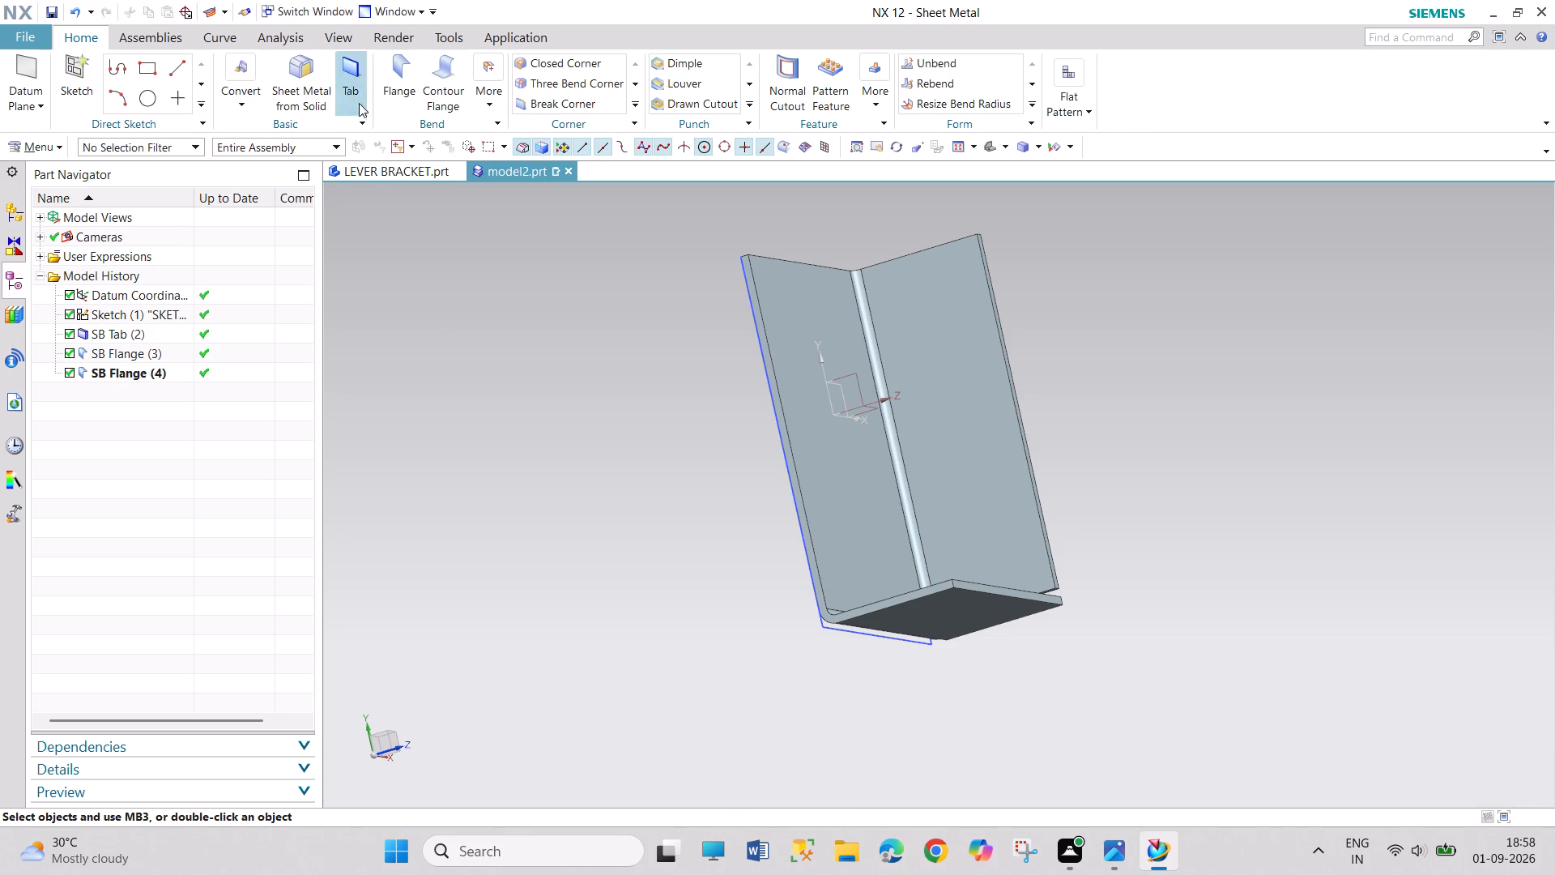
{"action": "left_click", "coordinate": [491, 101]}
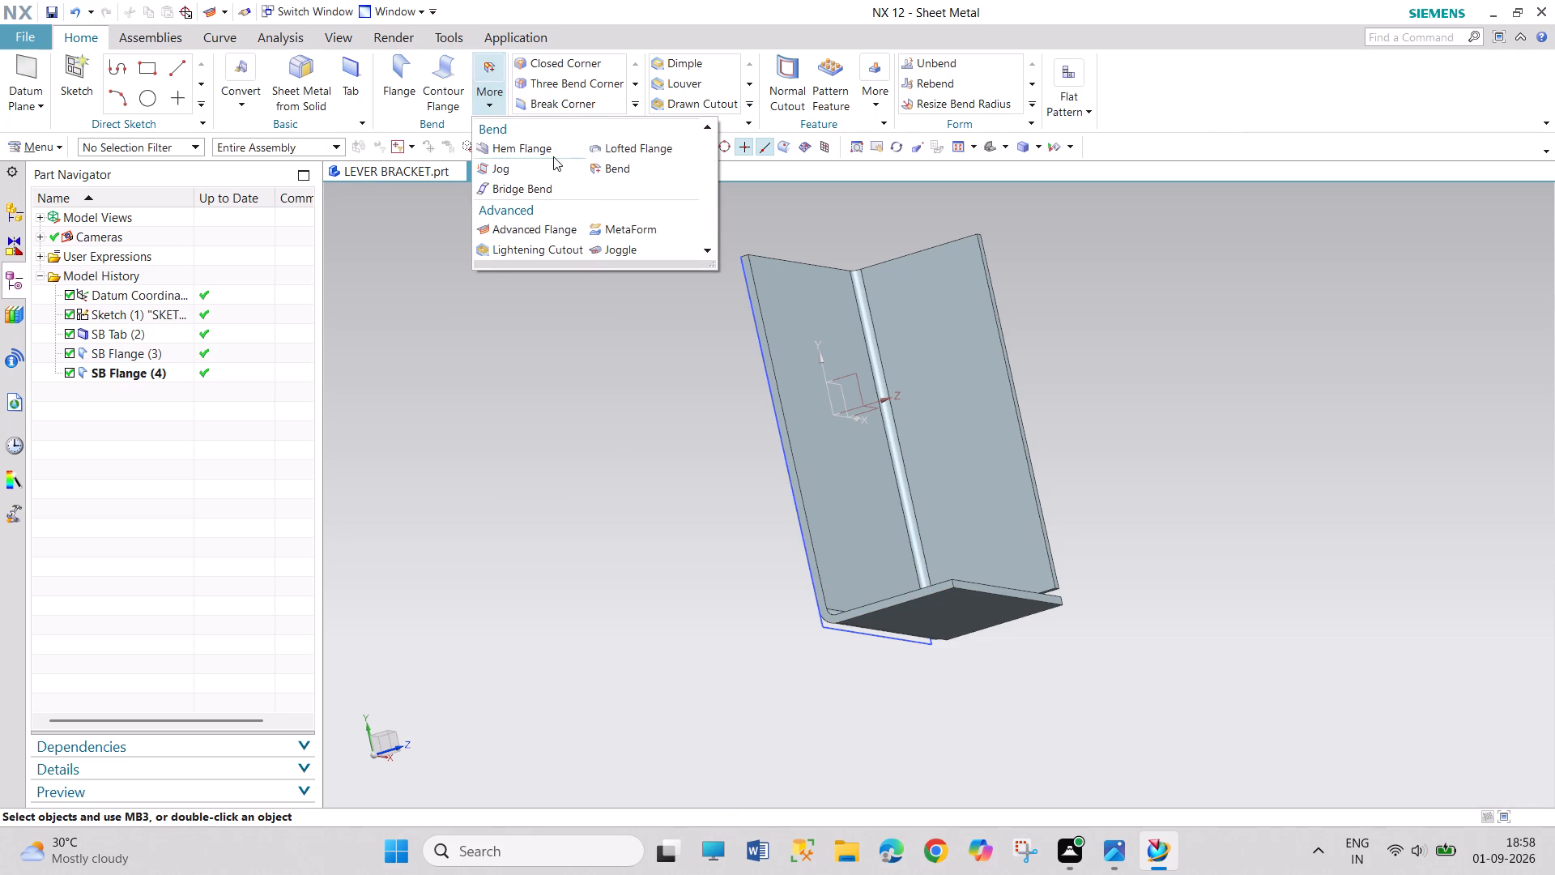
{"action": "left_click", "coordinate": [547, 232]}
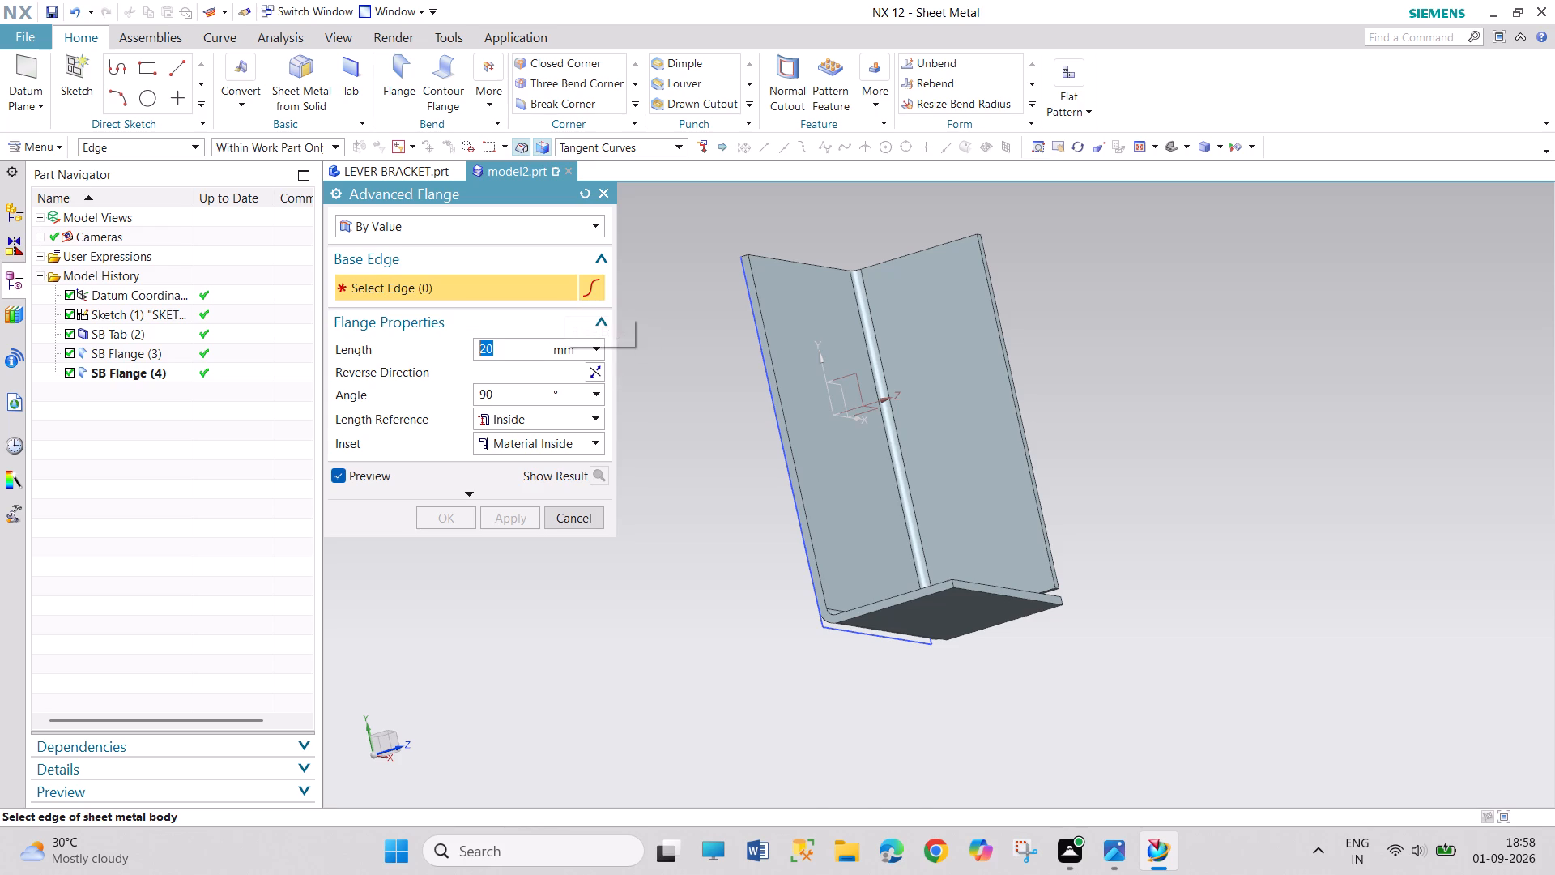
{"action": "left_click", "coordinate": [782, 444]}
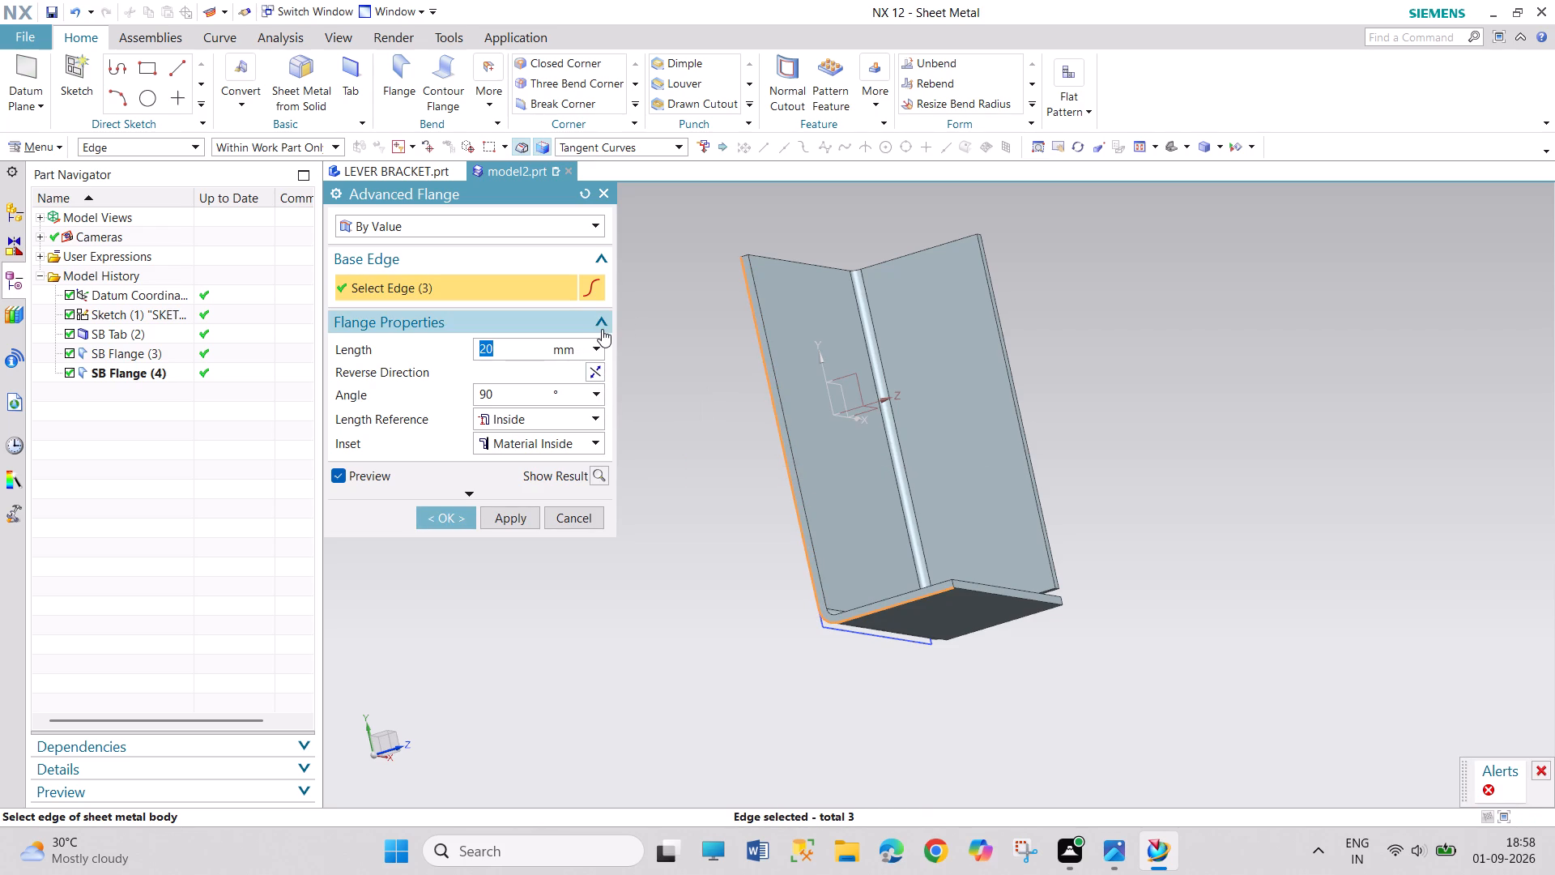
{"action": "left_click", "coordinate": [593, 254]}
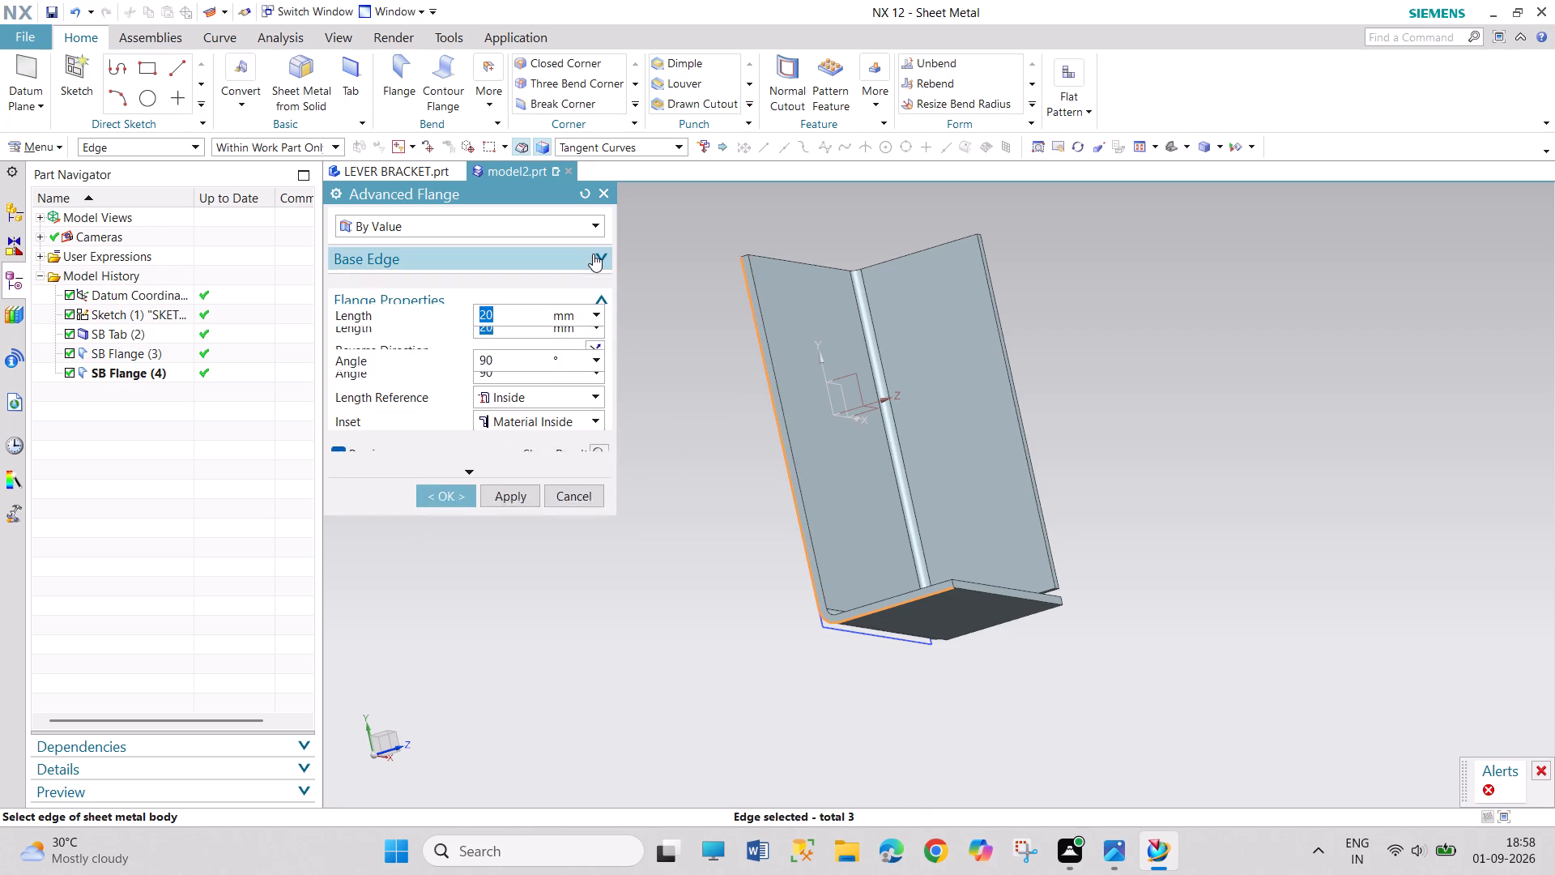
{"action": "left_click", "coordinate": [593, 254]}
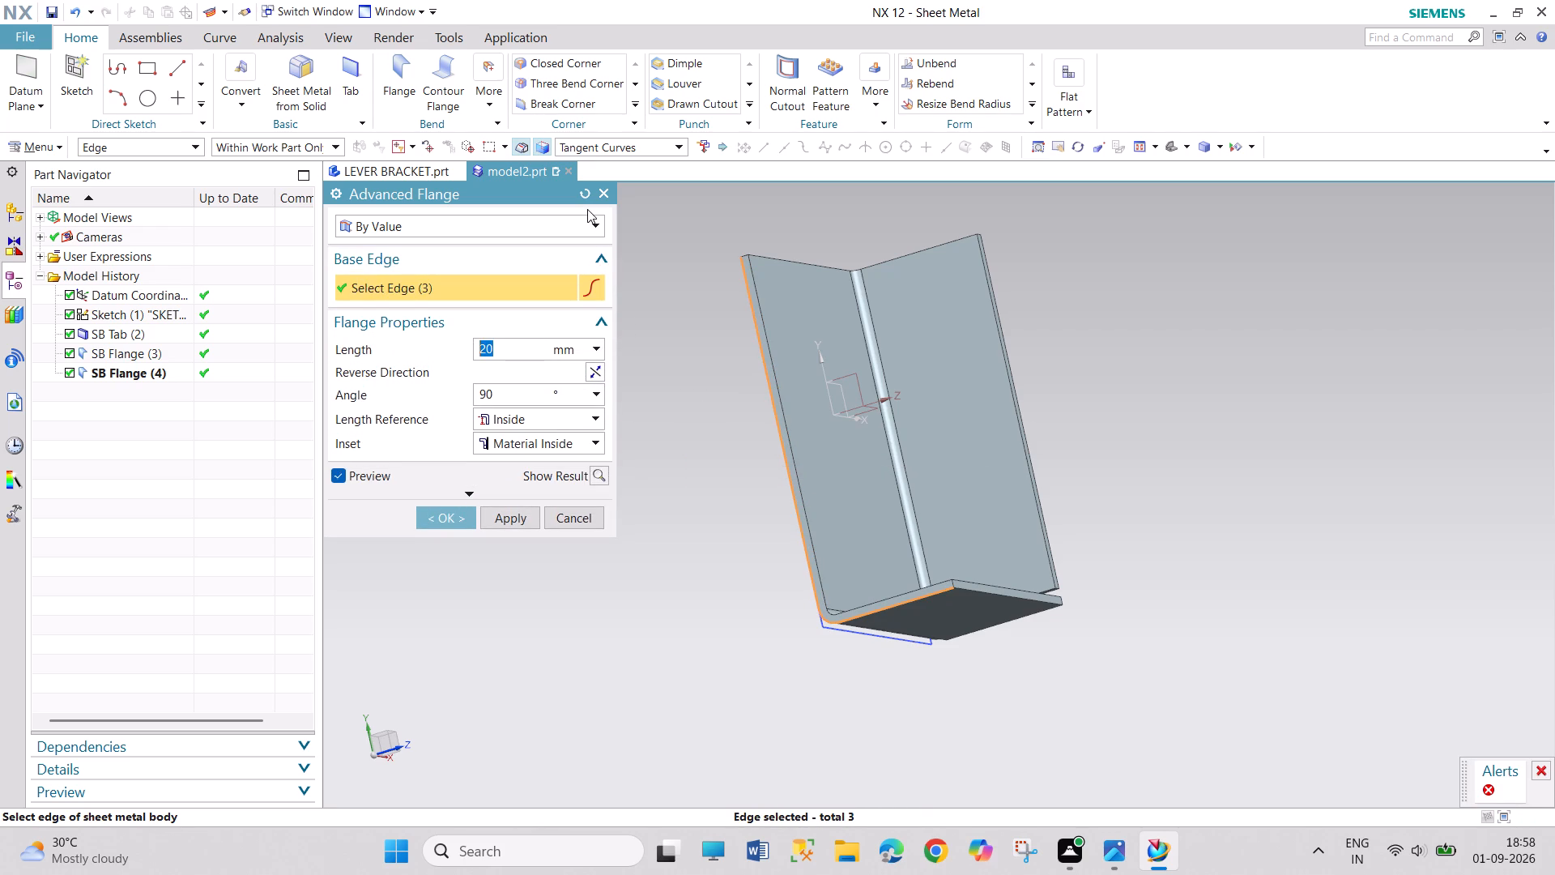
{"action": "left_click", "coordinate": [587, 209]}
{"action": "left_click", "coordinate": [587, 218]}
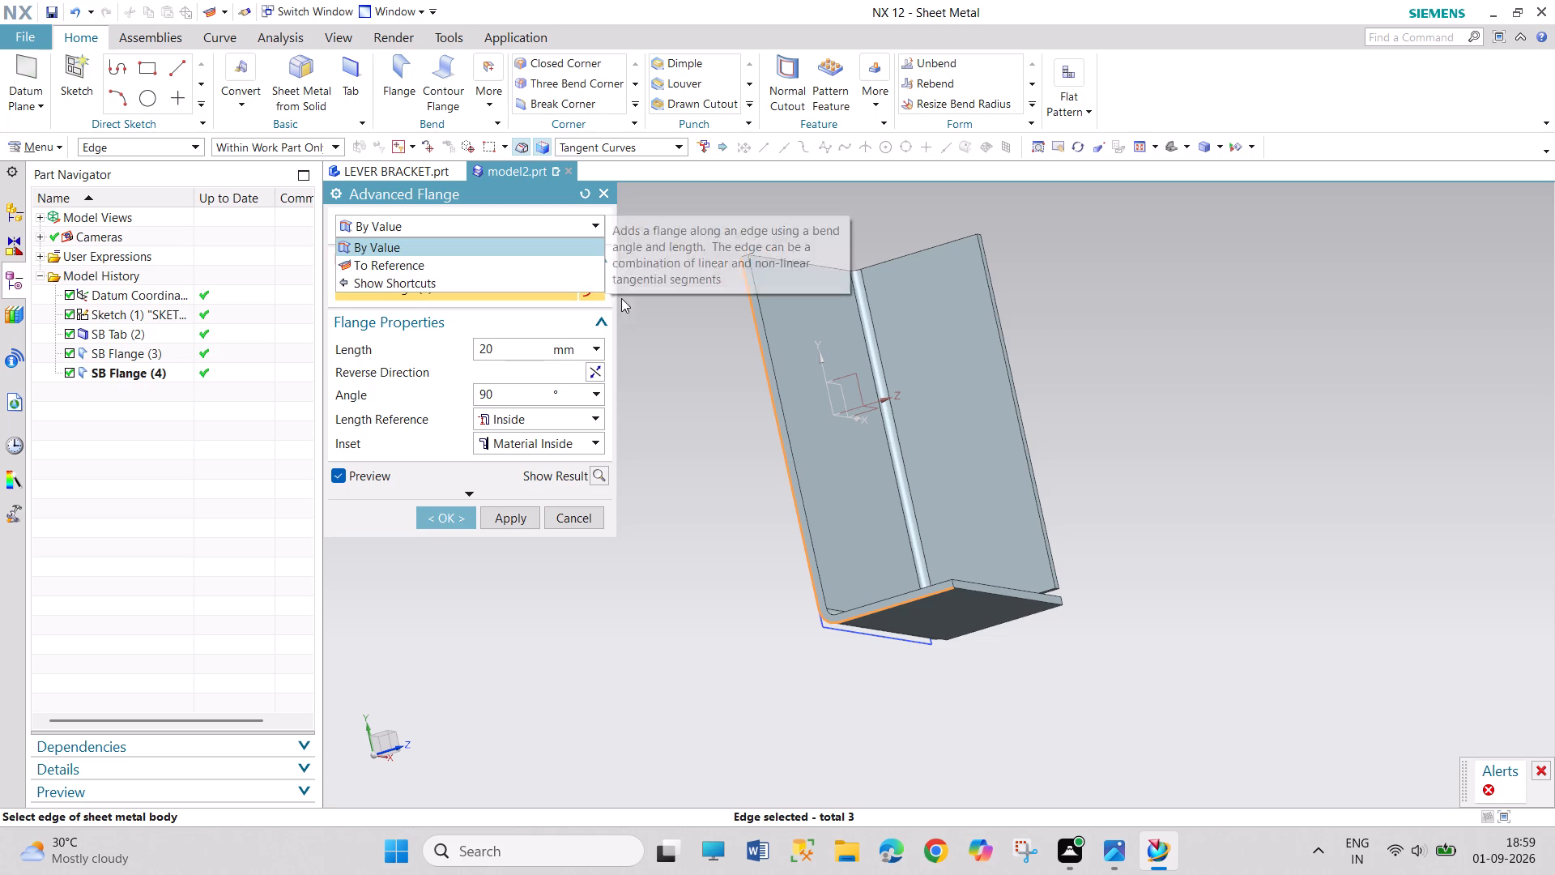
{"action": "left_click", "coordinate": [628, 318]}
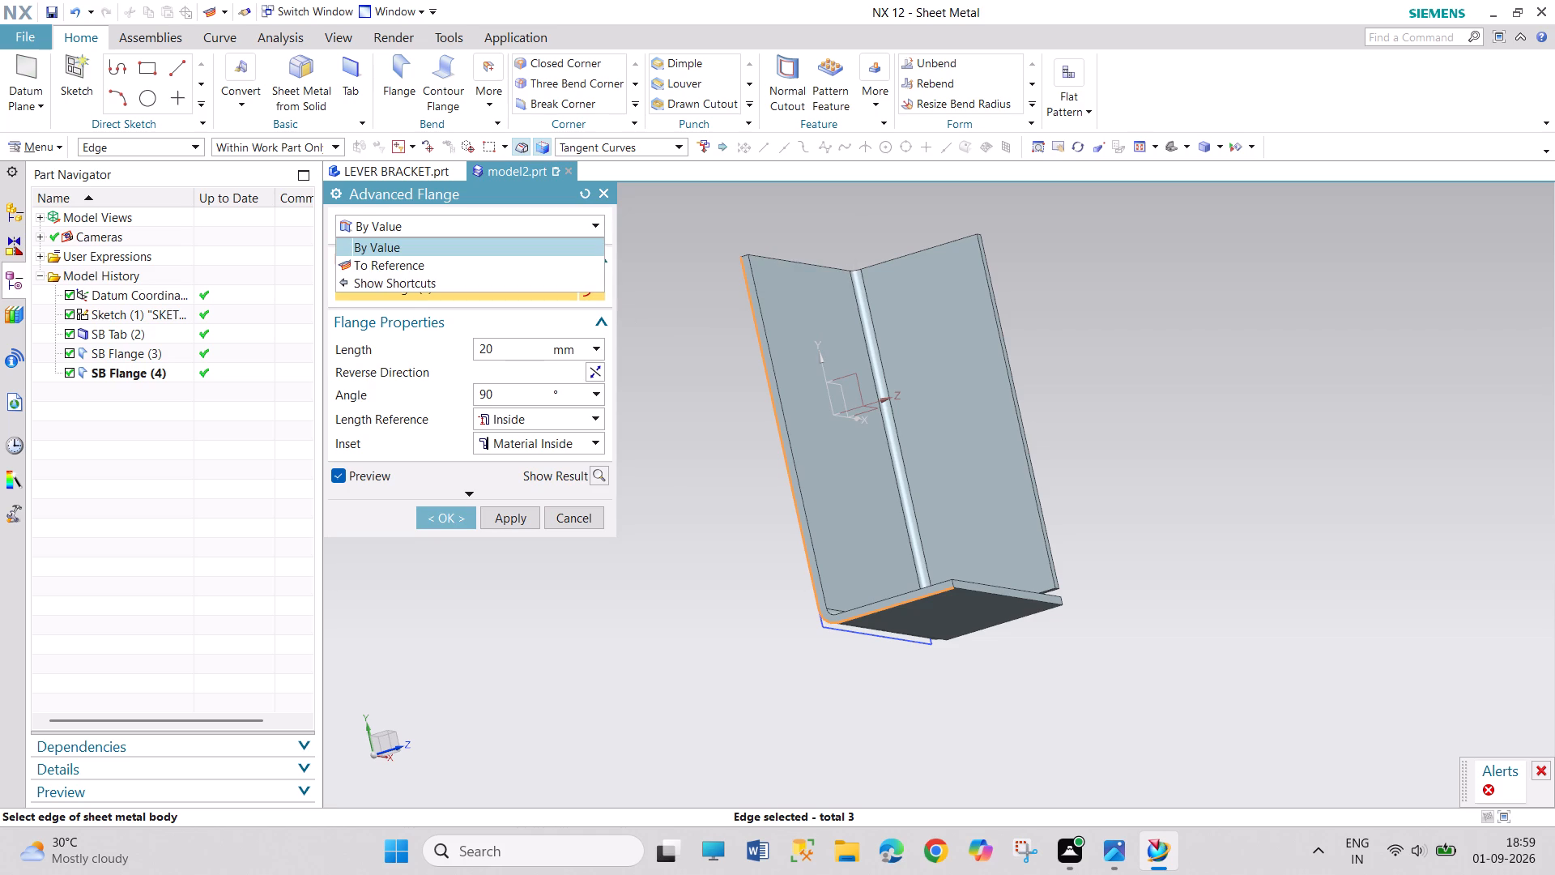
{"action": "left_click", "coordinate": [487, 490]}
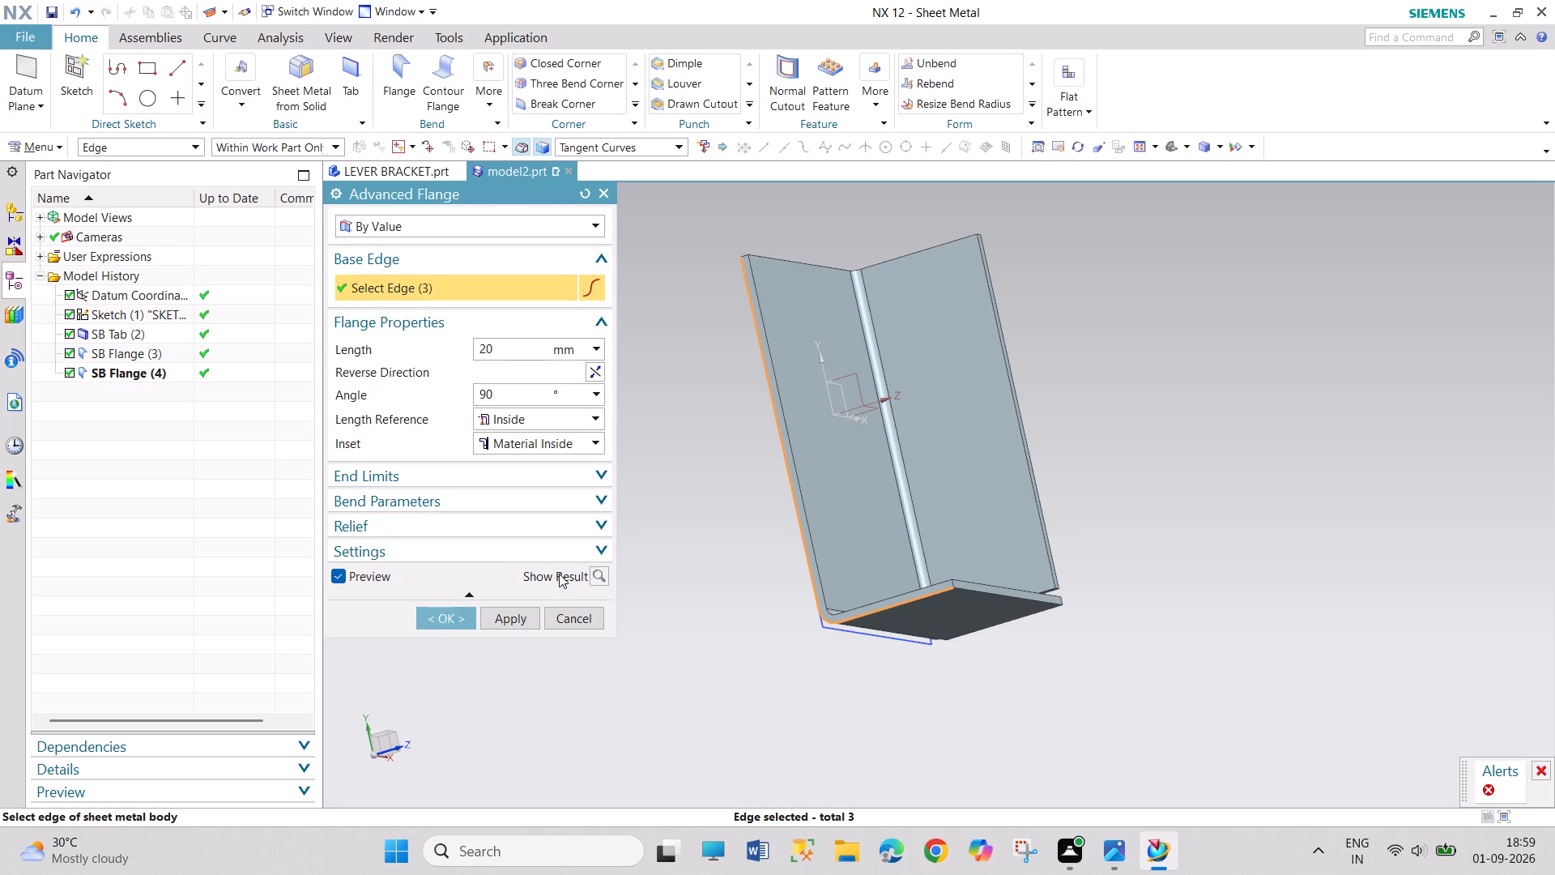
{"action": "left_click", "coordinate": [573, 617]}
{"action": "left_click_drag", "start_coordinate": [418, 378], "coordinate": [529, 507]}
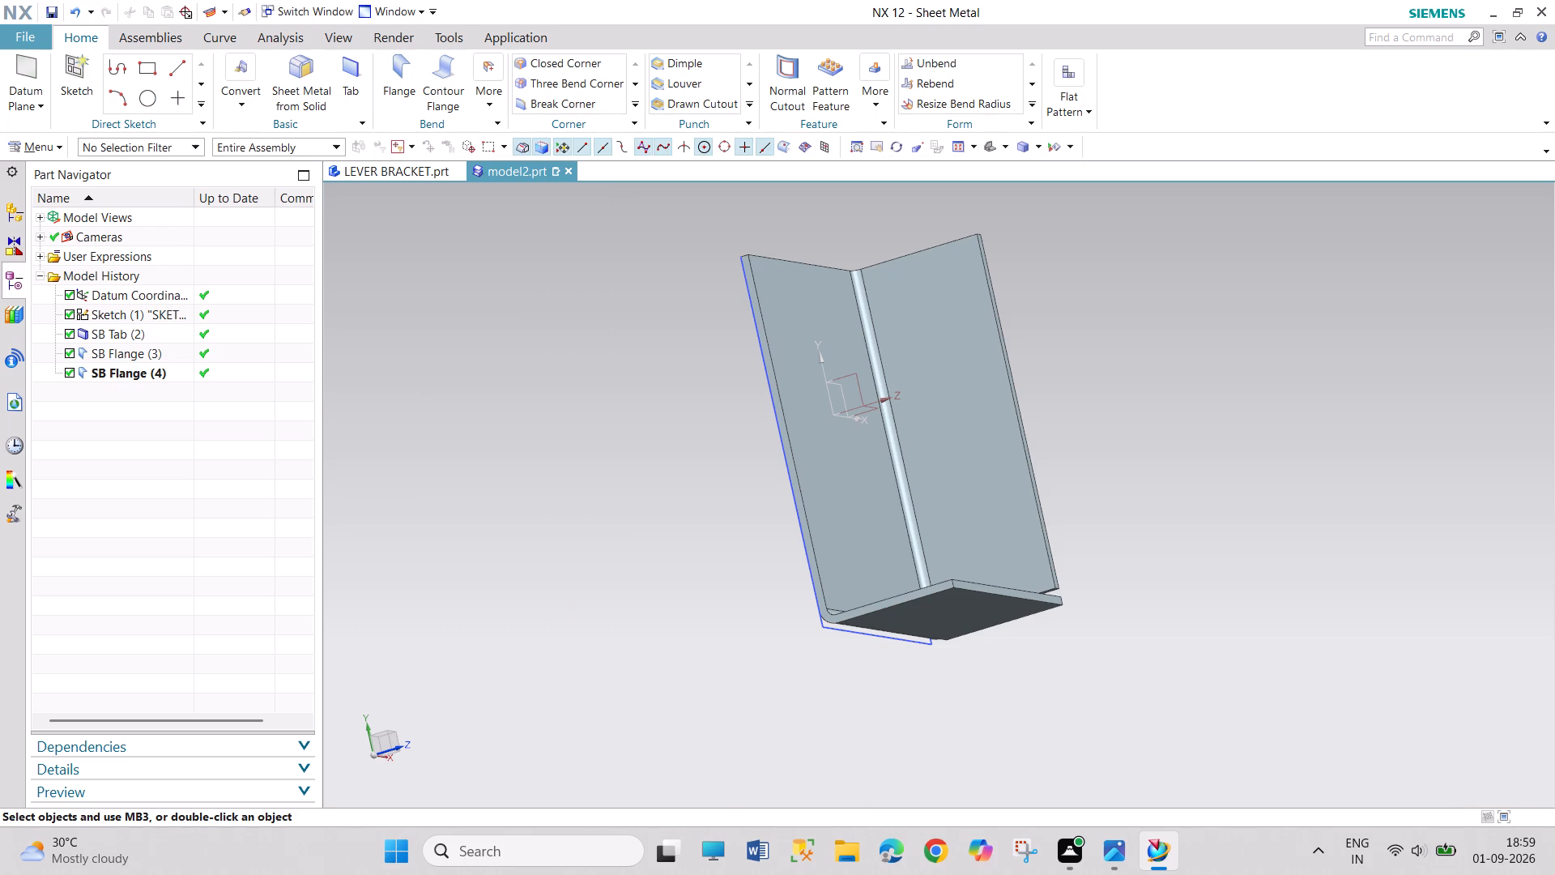
Start a new task-environment sketch on the underside face of the base tab.
{"action": "left_click", "coordinate": [50, 148]}
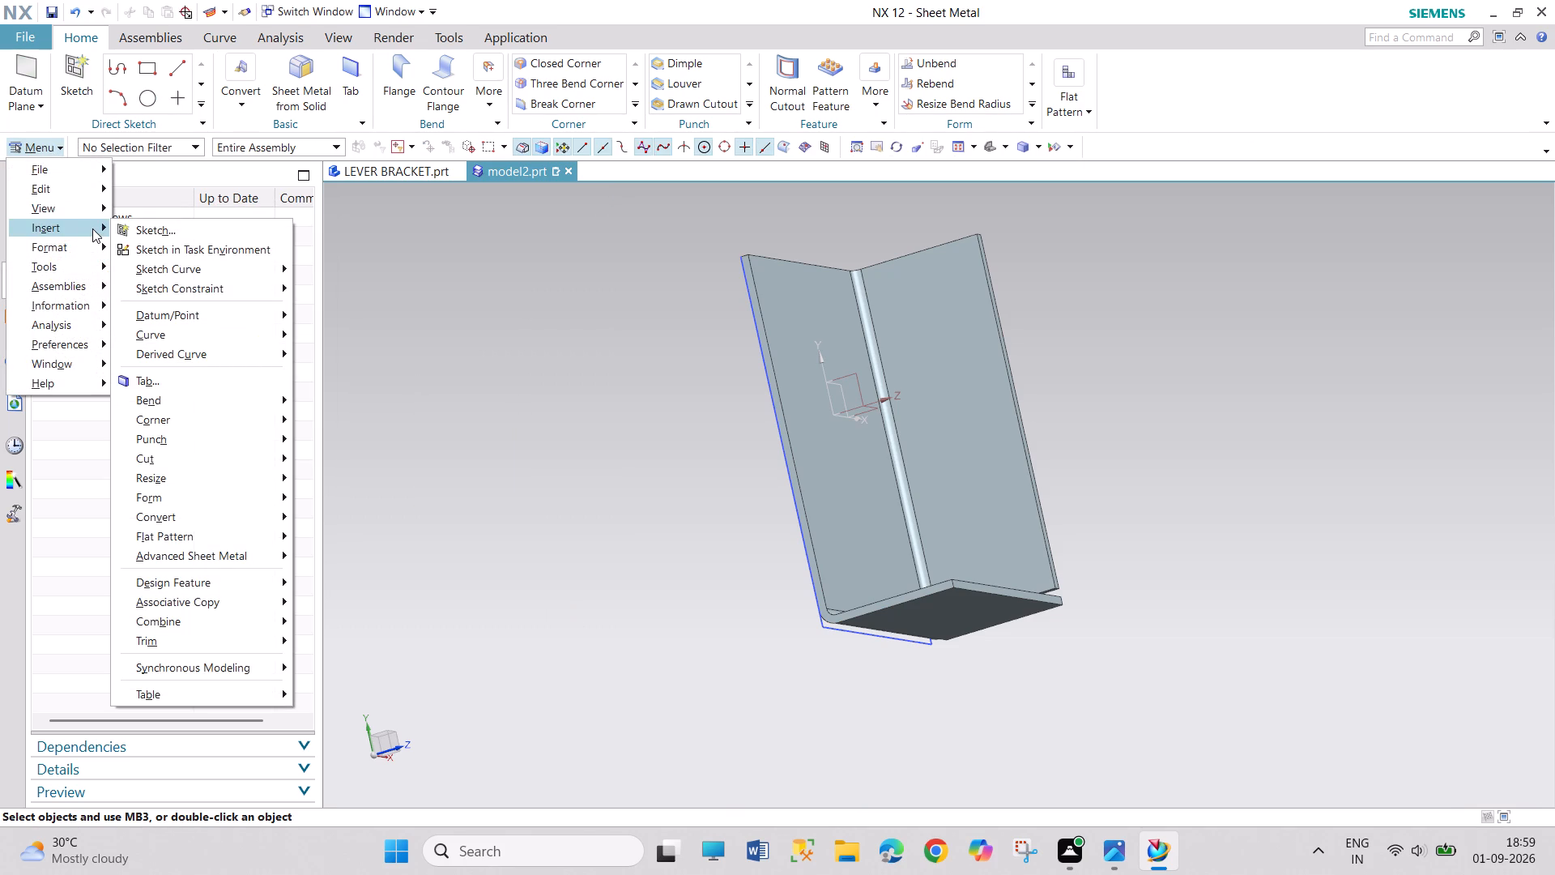
{"action": "left_click", "coordinate": [92, 228]}
{"action": "left_click", "coordinate": [154, 249]}
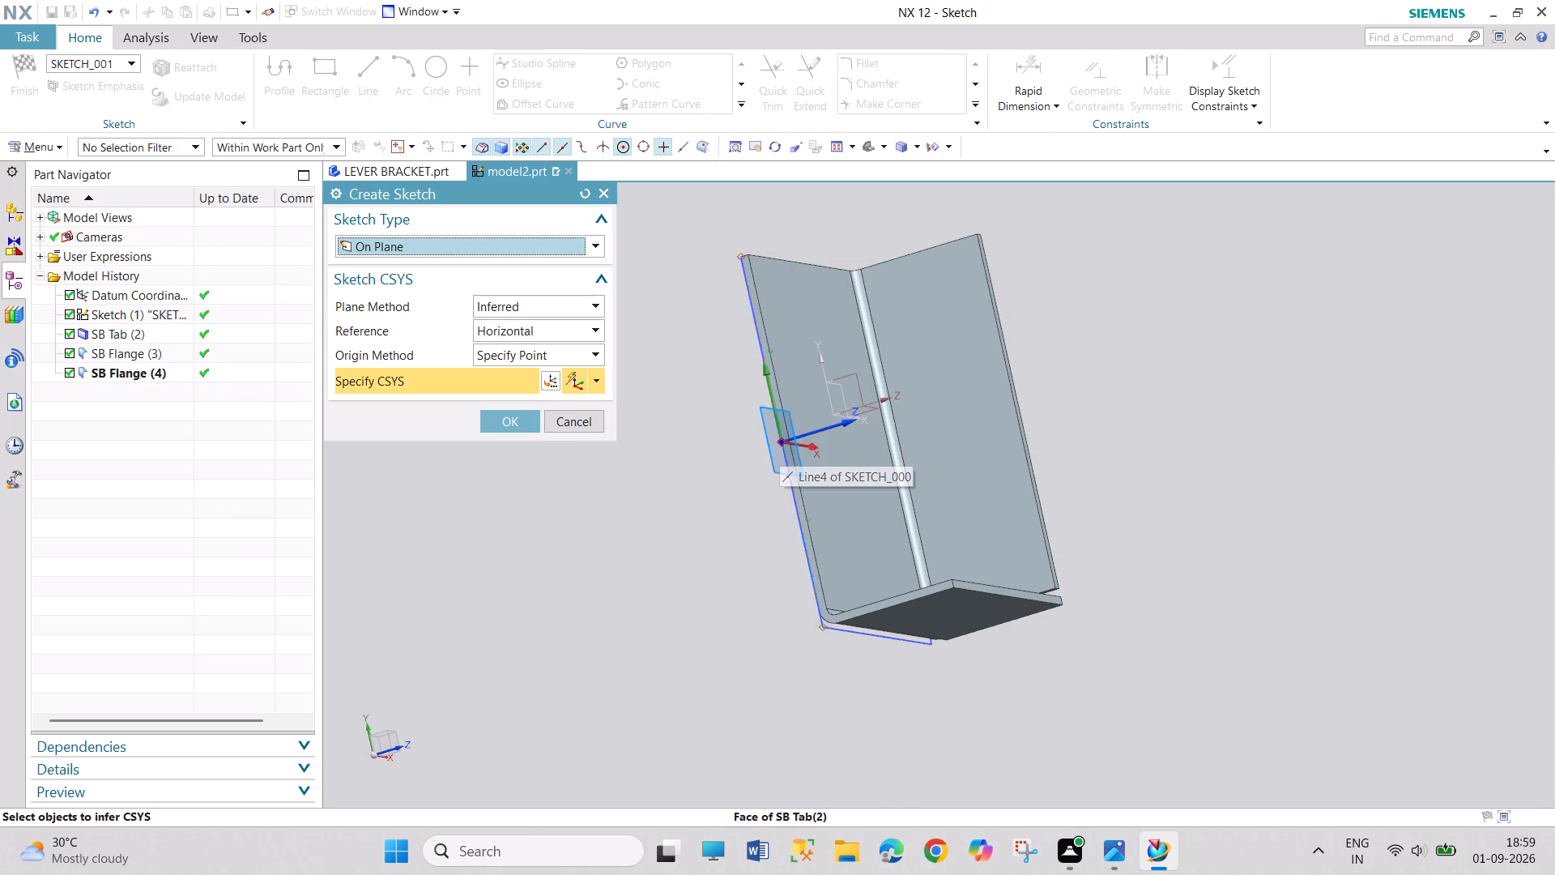
{"action": "left_click", "coordinate": [775, 442]}
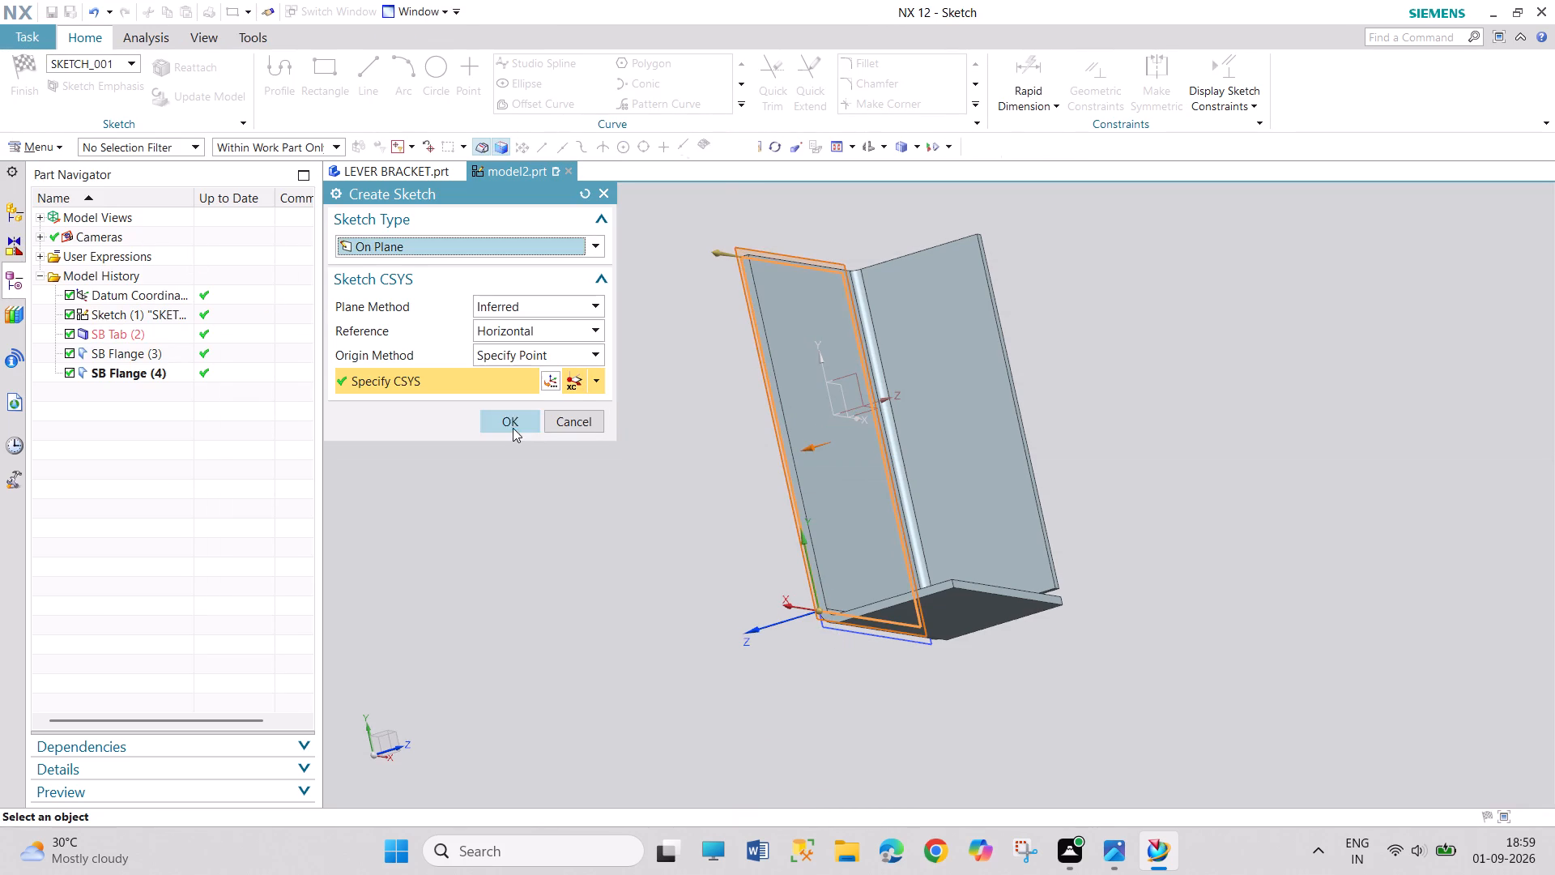
{"action": "left_click", "coordinate": [509, 420]}
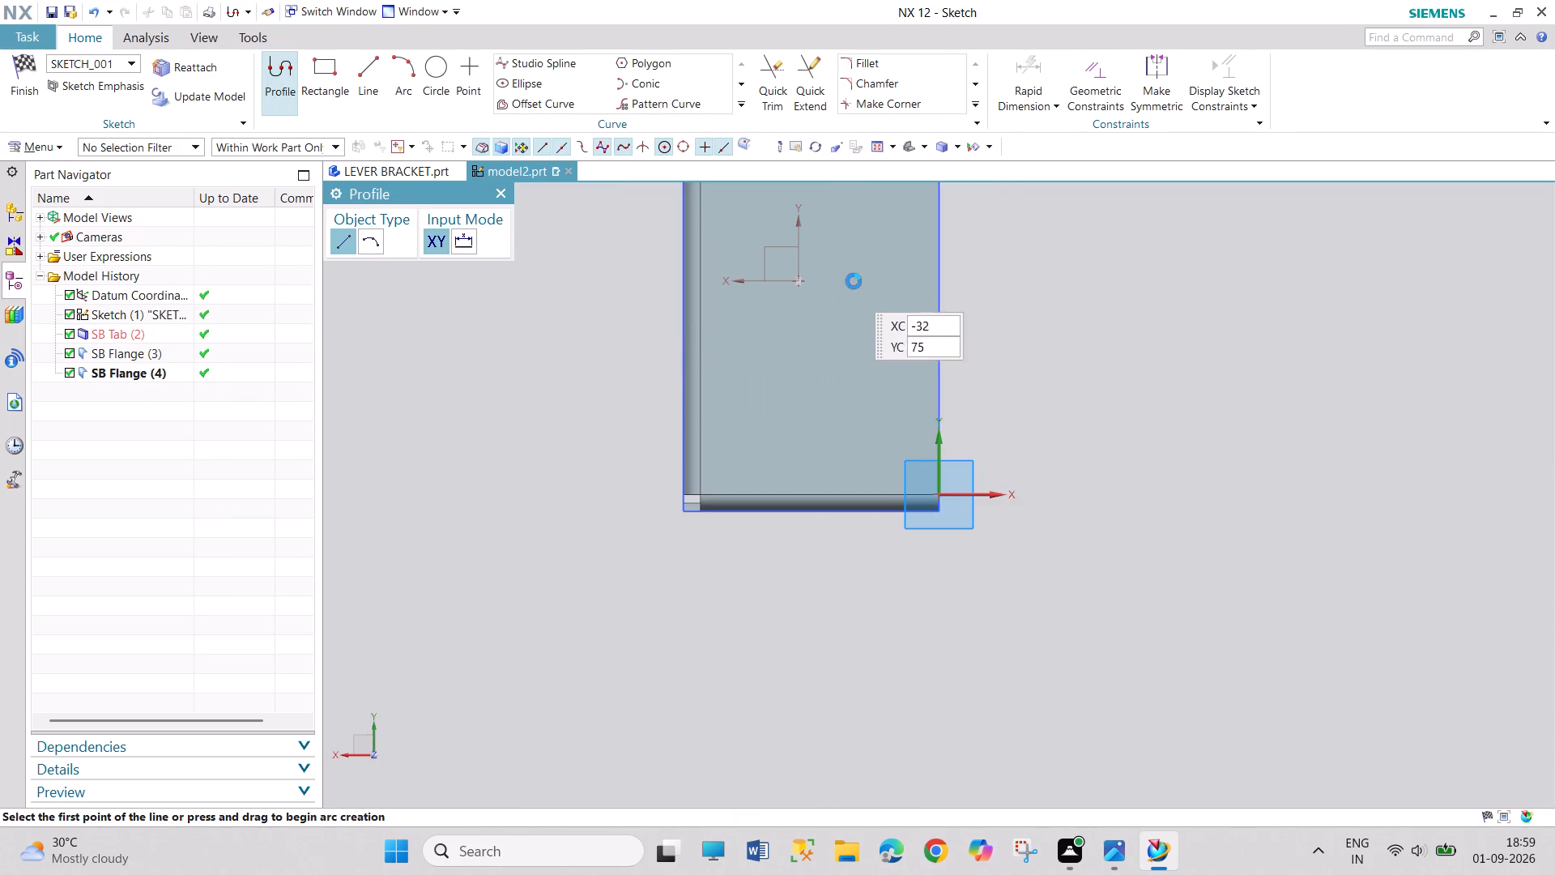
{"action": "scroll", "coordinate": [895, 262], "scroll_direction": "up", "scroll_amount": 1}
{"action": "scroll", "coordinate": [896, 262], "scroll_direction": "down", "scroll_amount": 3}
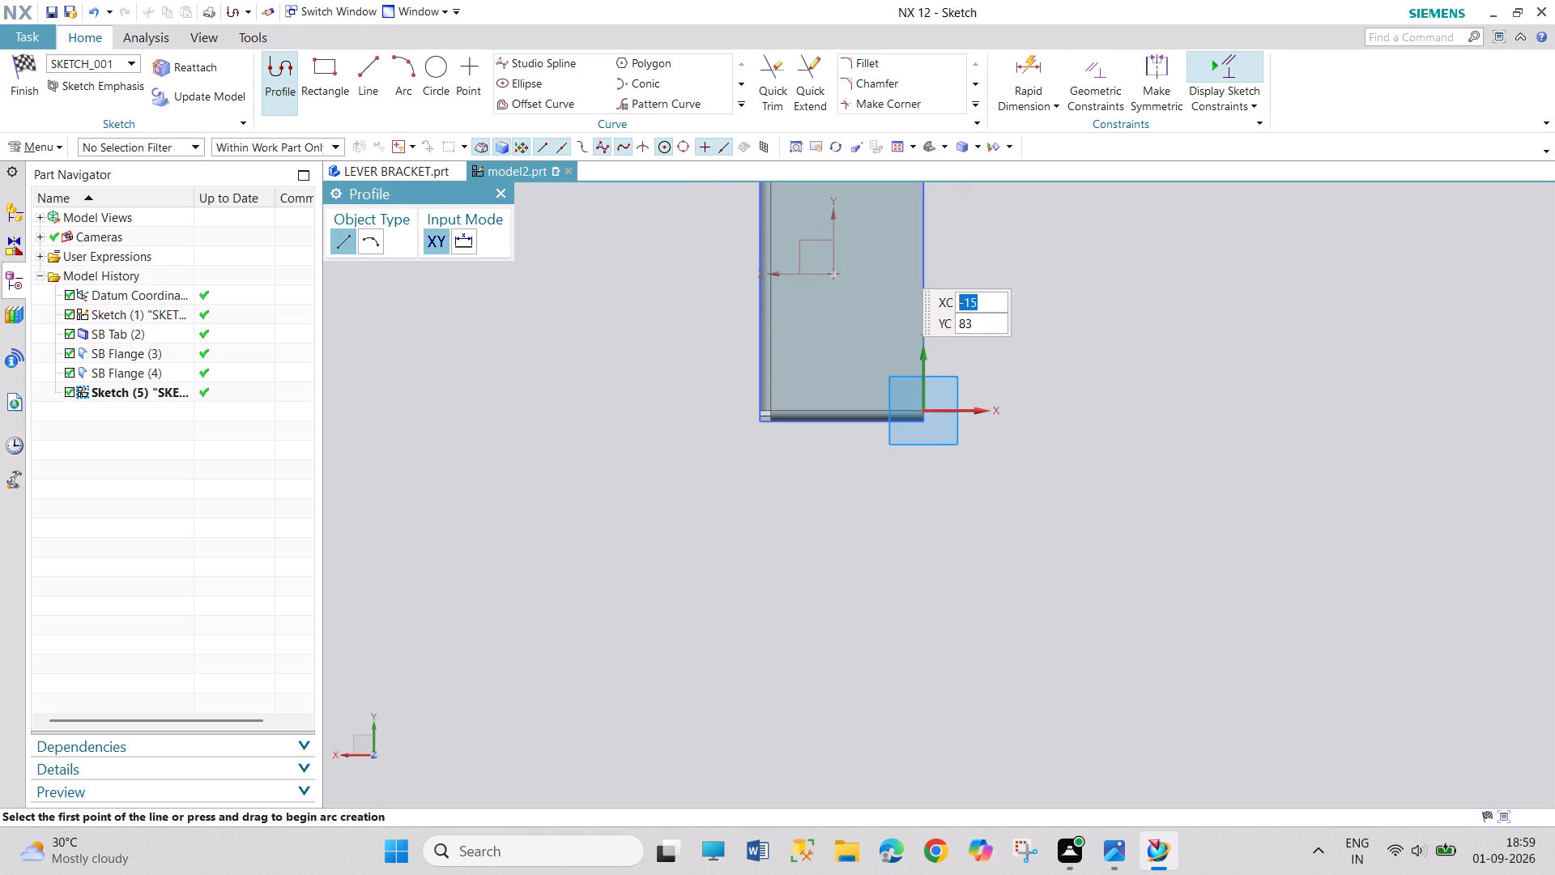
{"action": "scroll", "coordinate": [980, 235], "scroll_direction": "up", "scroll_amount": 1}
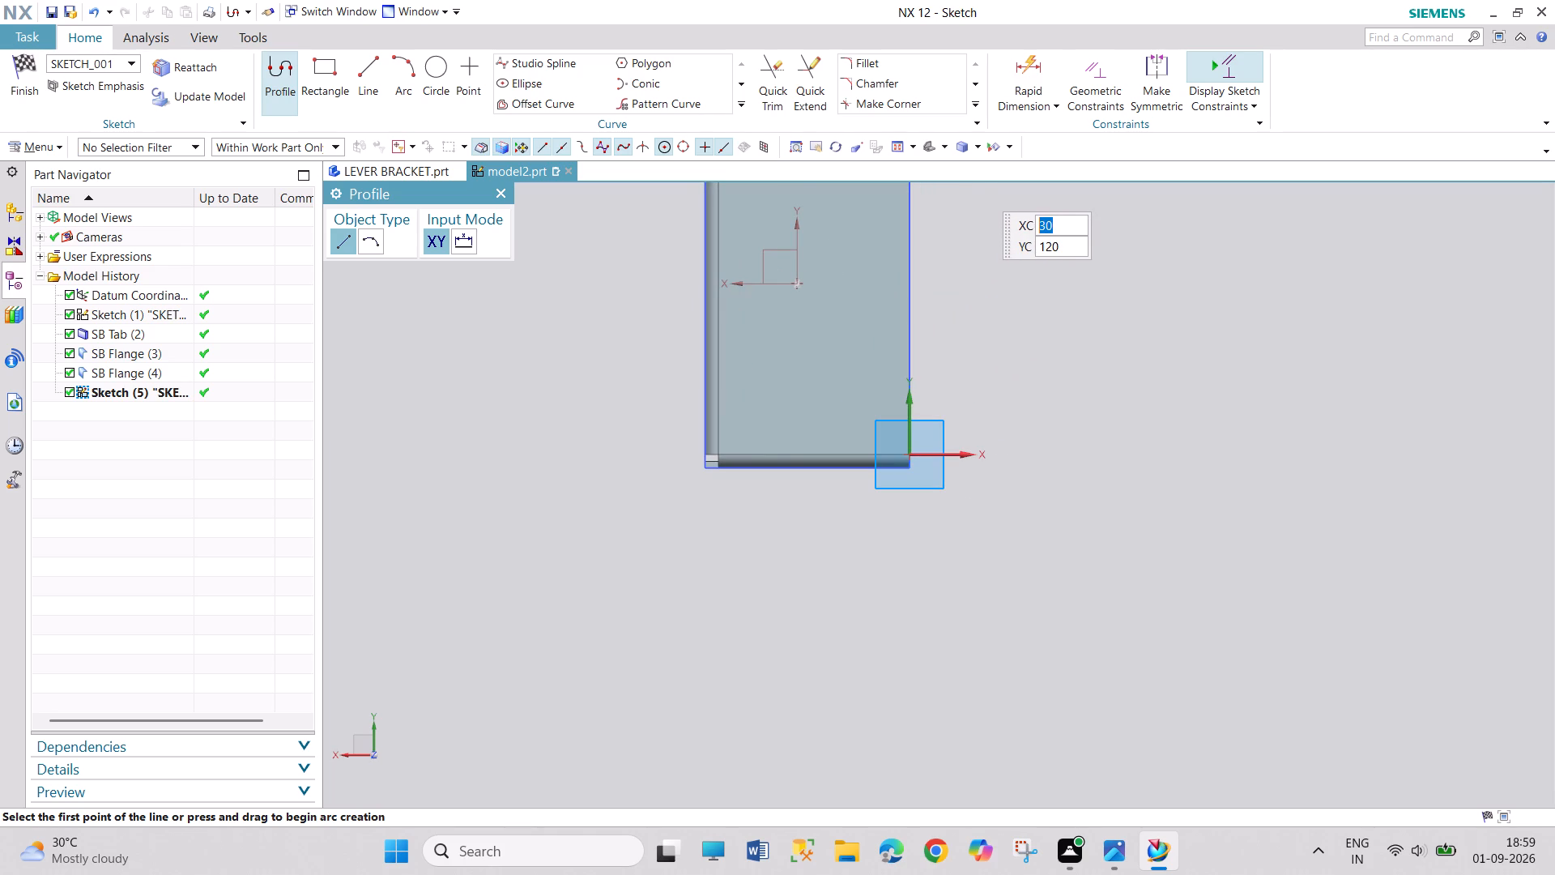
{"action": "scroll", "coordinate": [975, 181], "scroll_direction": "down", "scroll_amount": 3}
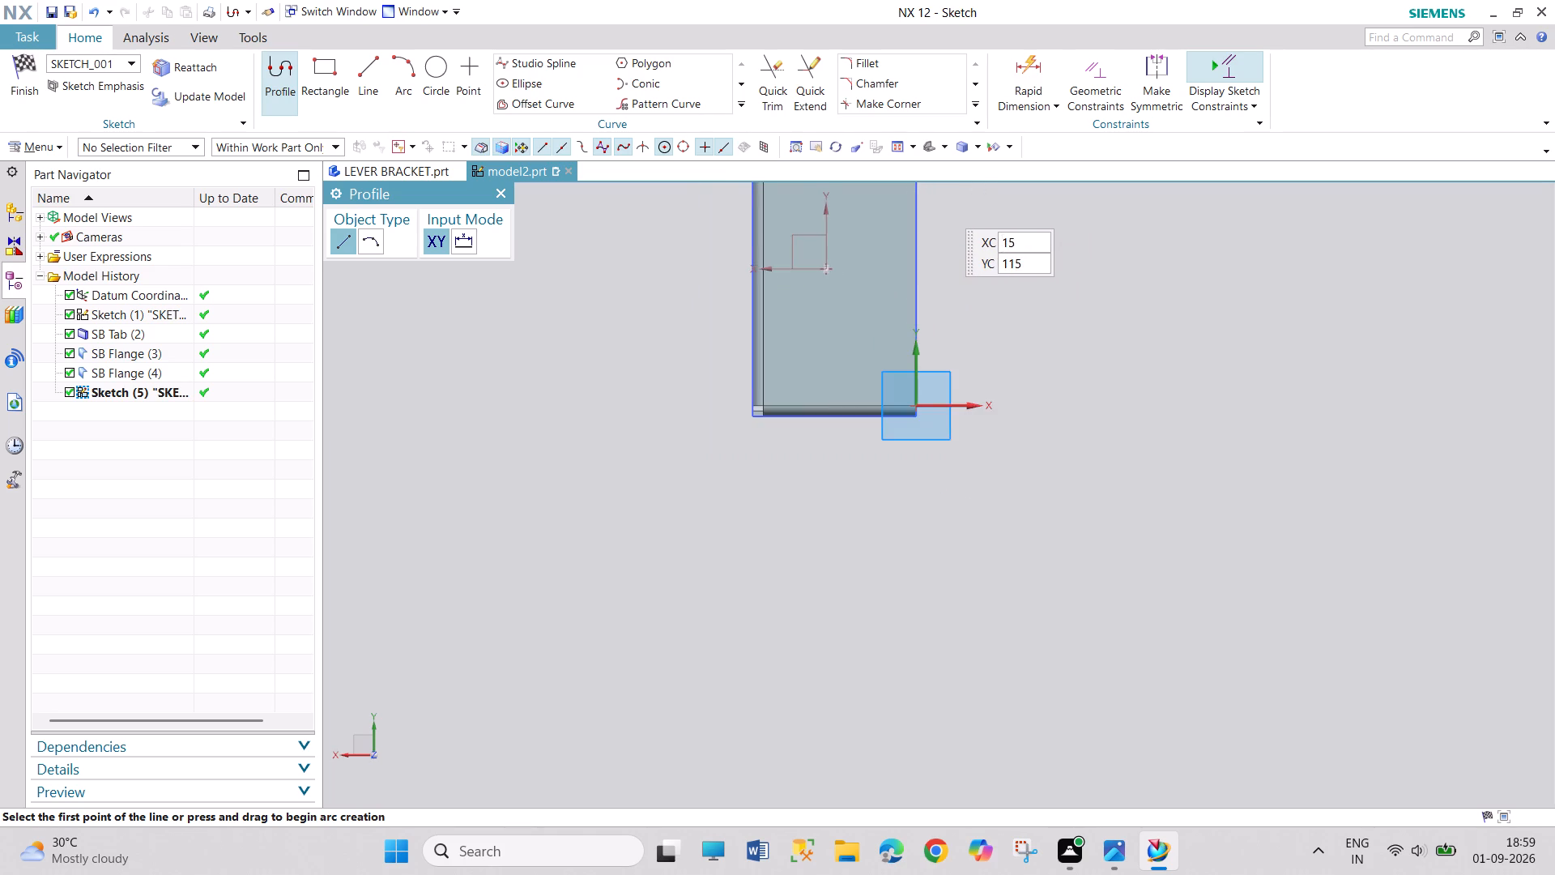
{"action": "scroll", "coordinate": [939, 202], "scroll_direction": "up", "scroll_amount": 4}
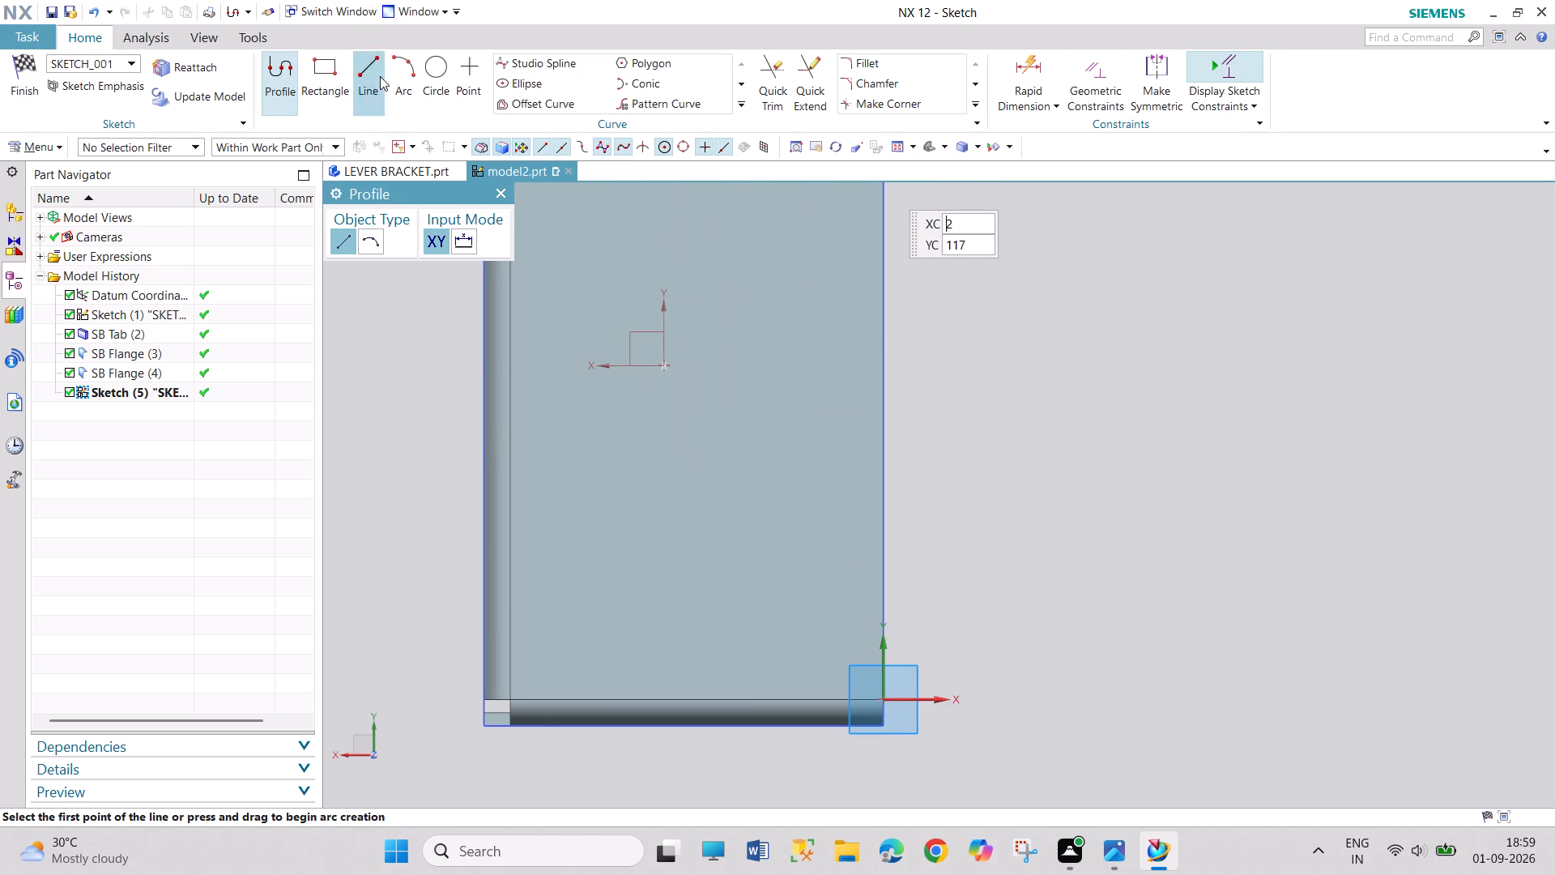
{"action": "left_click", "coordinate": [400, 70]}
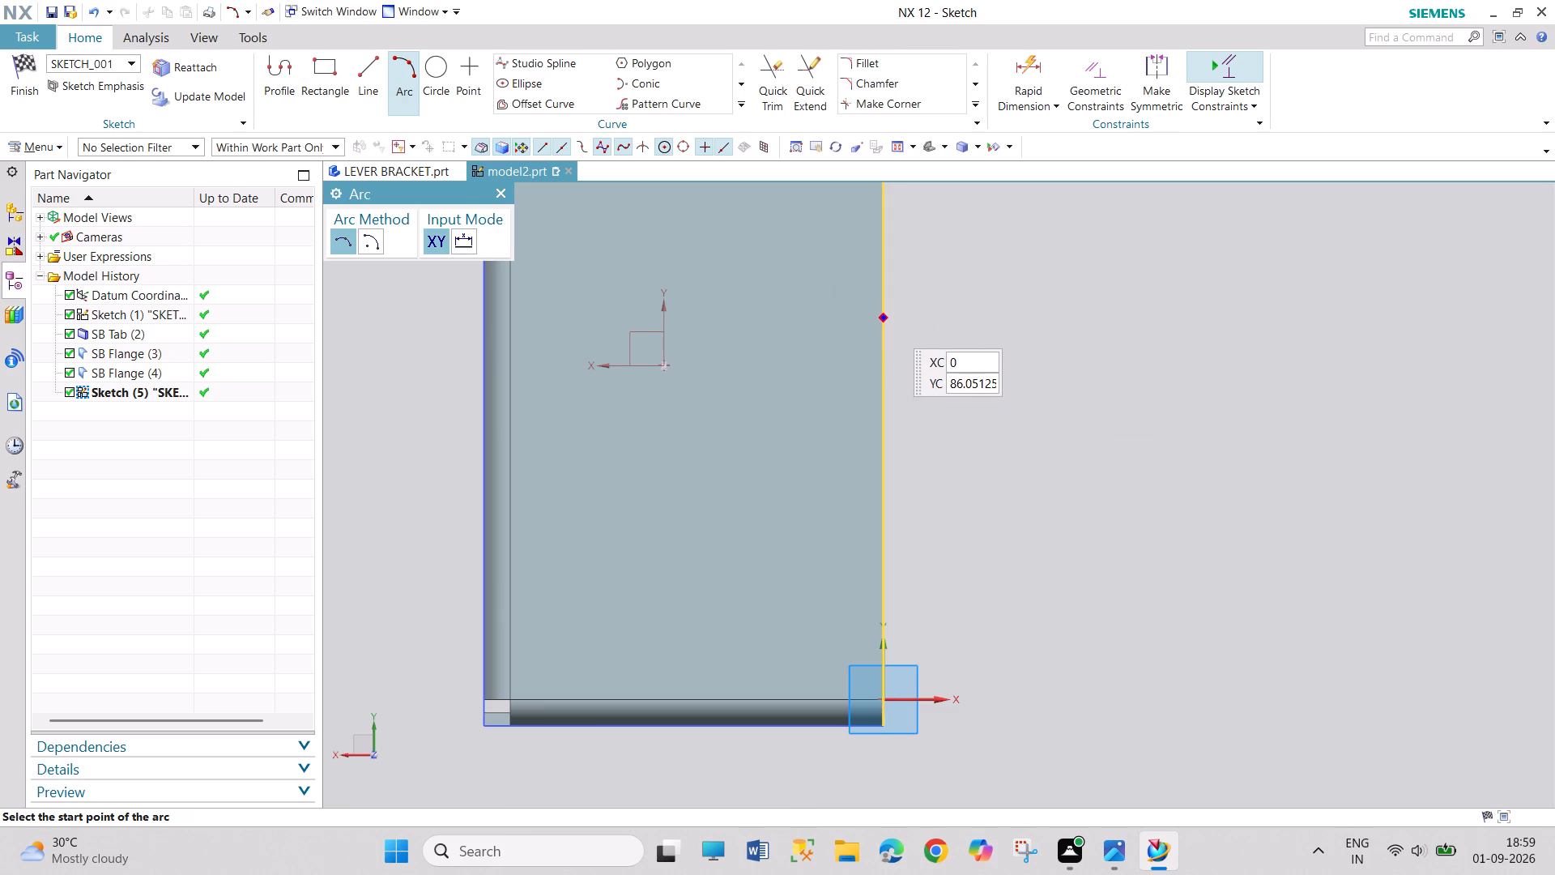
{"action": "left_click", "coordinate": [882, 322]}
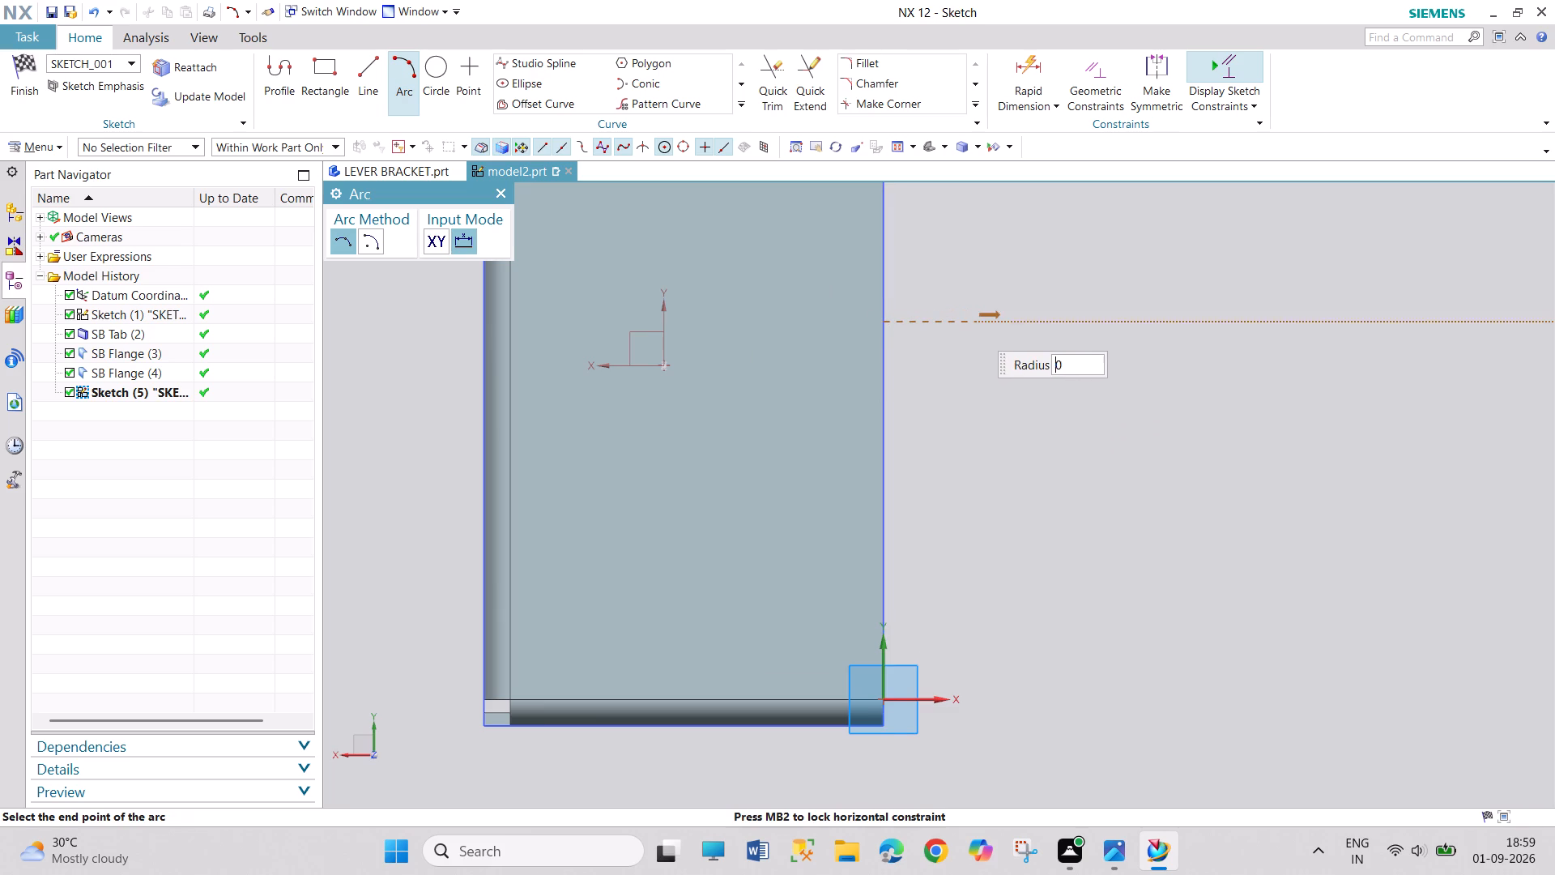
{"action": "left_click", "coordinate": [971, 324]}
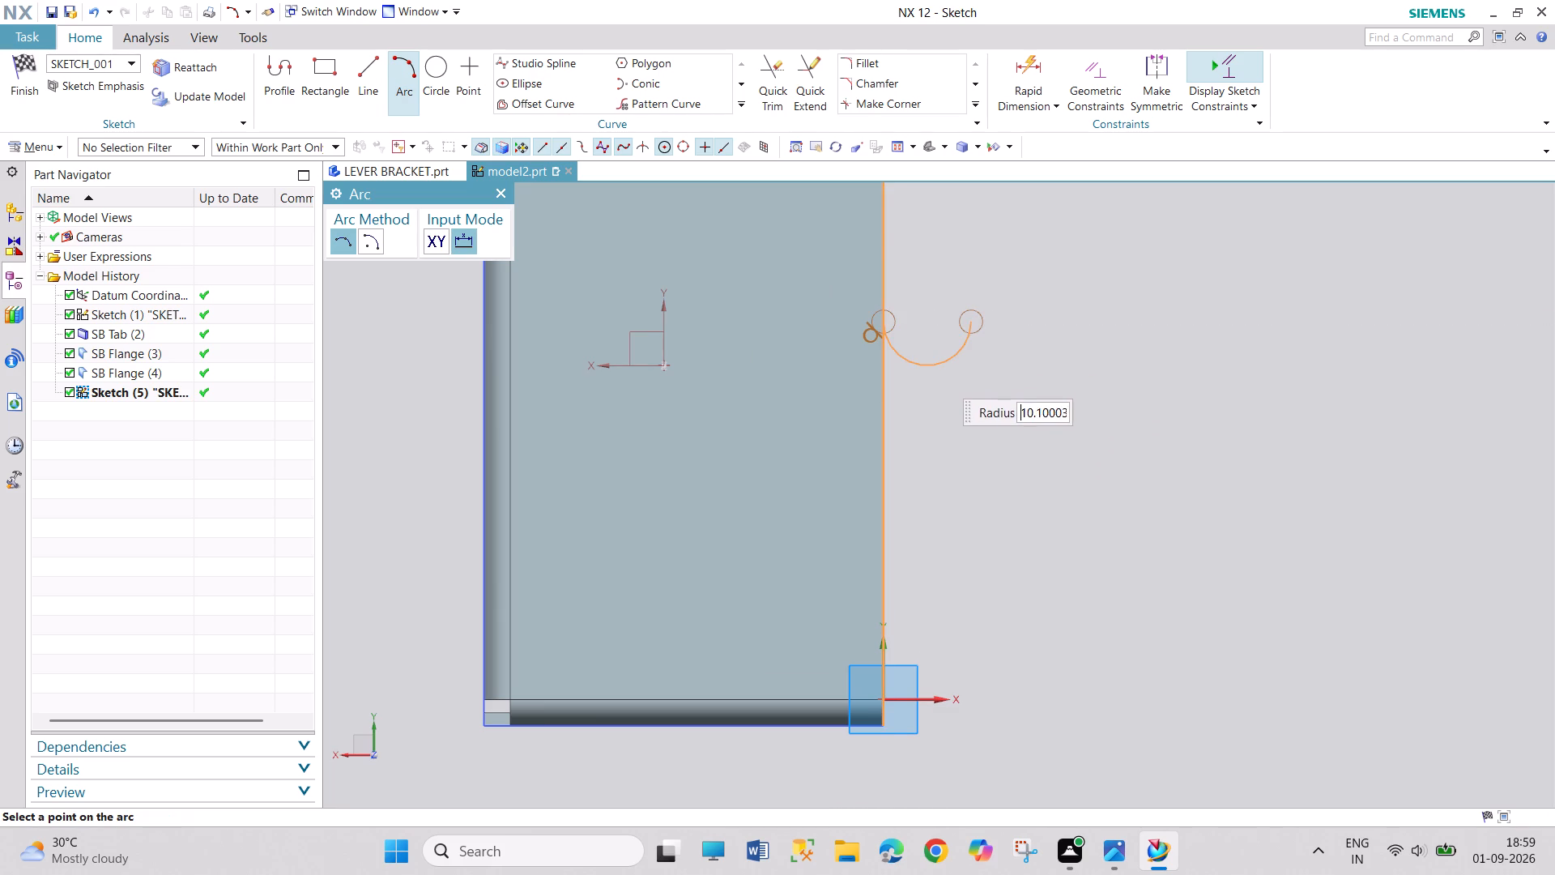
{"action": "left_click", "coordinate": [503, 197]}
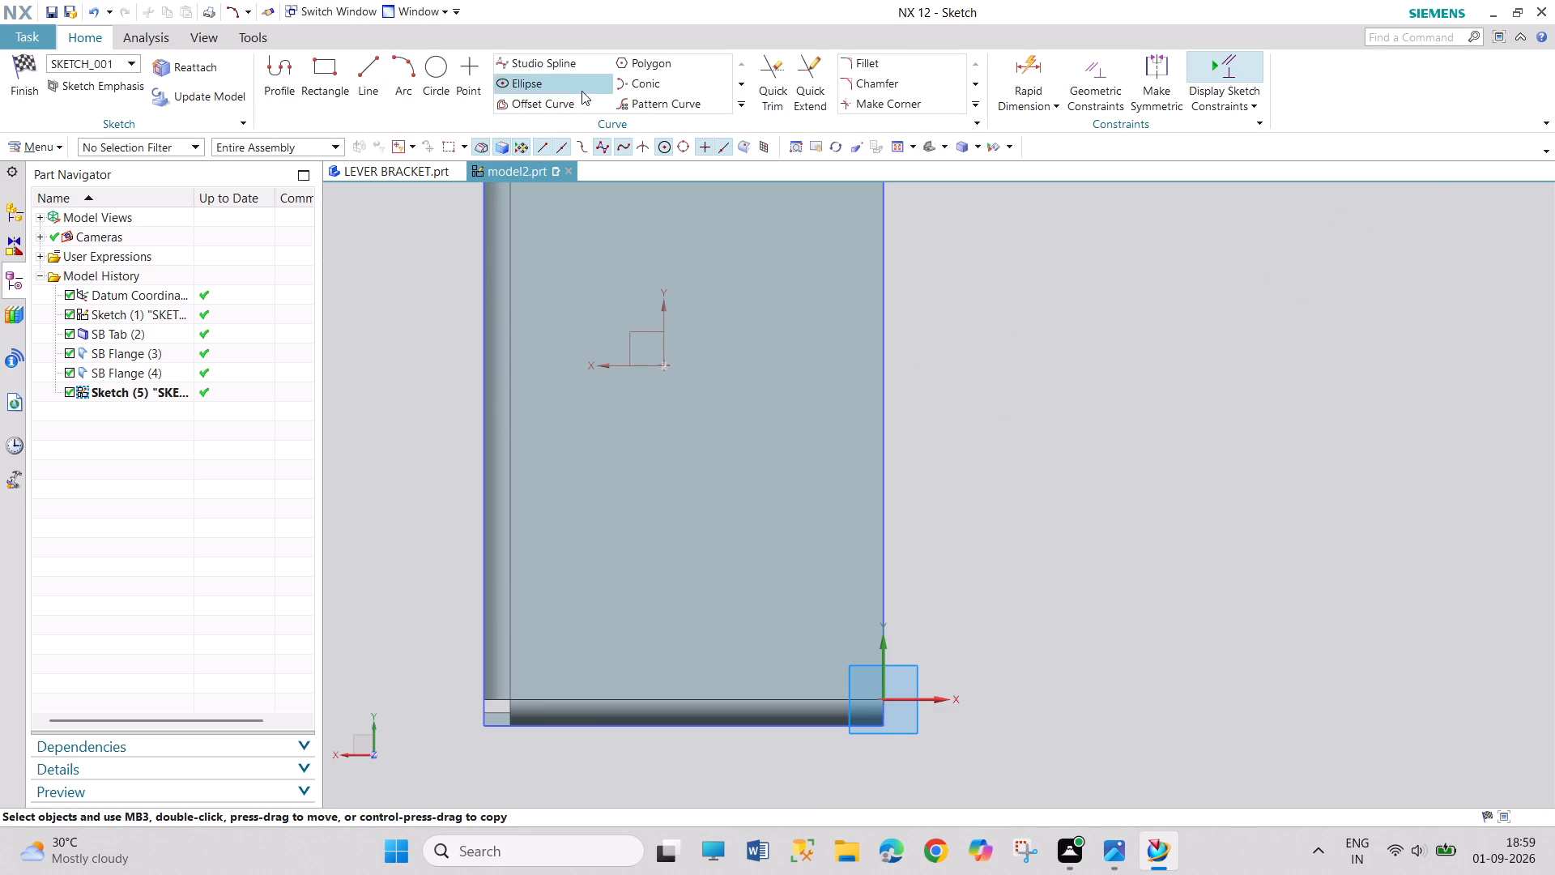
Sketch a centre-and-endpoints semicircle of about 27.3 mm radius, centred on the tab's free long edge and bulging outward, starting about 50.4 mm above the sketch X axis.
{"action": "left_click", "coordinate": [400, 73]}
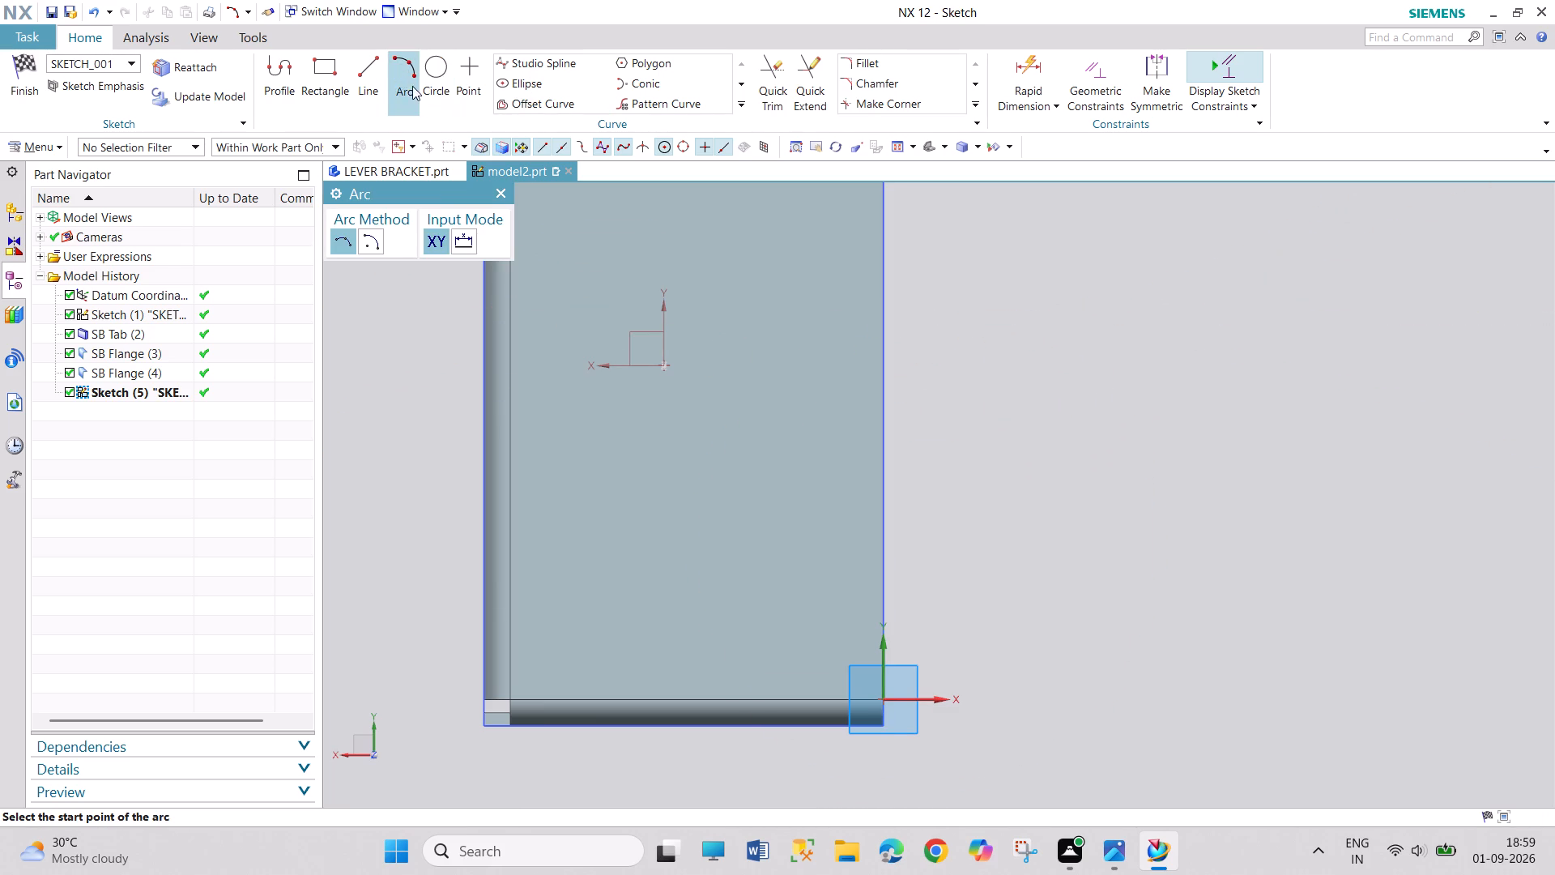
{"action": "left_click", "coordinate": [374, 243]}
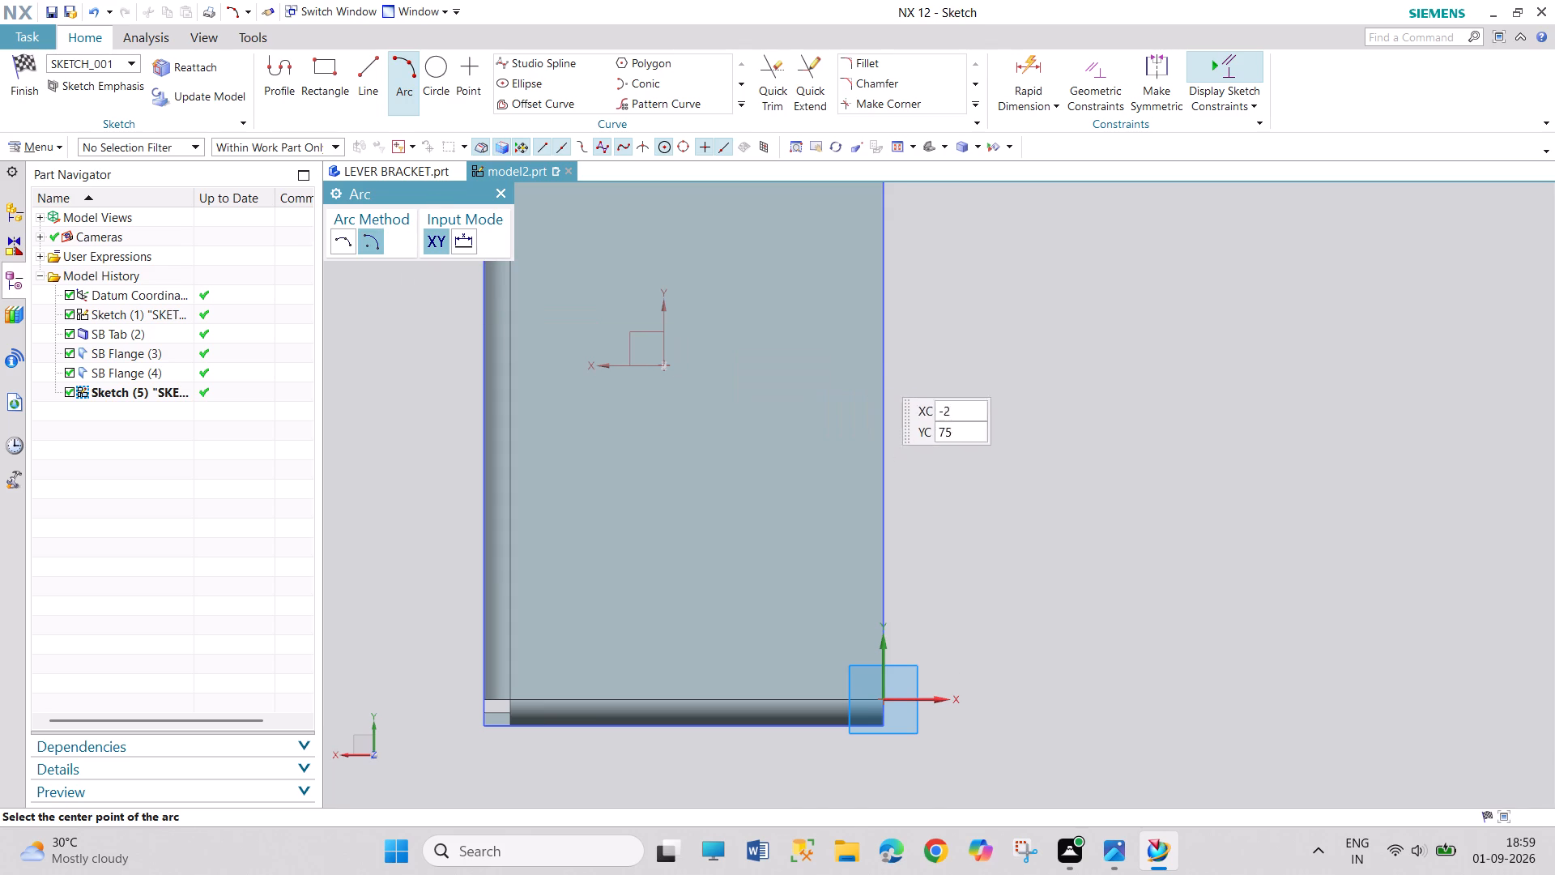
{"action": "left_click", "coordinate": [886, 358]}
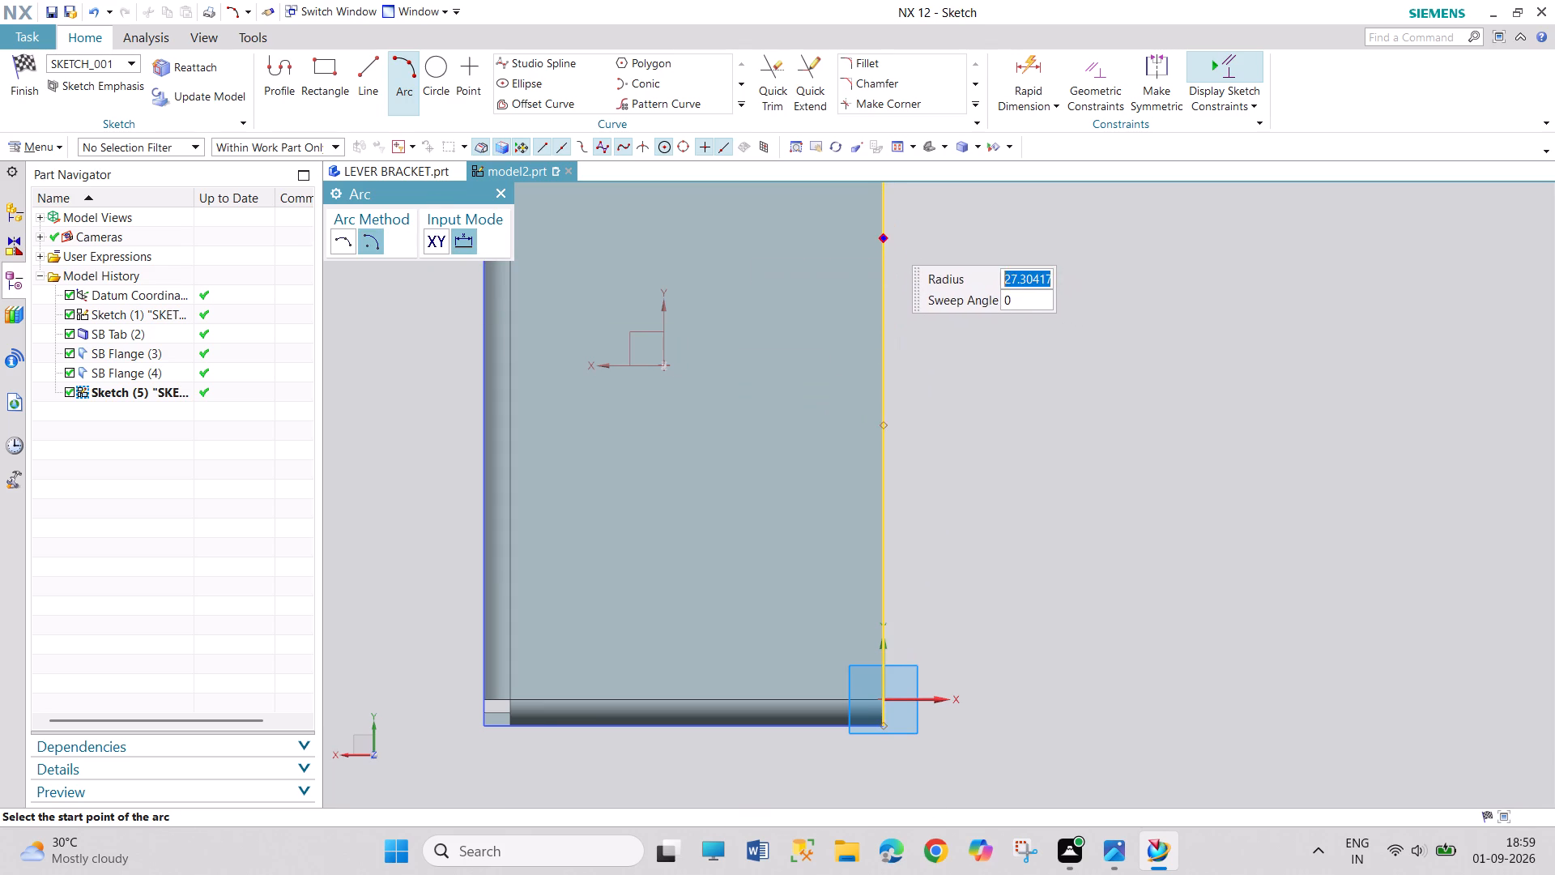
{"action": "left_click_drag", "start_coordinate": [885, 238], "coordinate": [902, 246]}
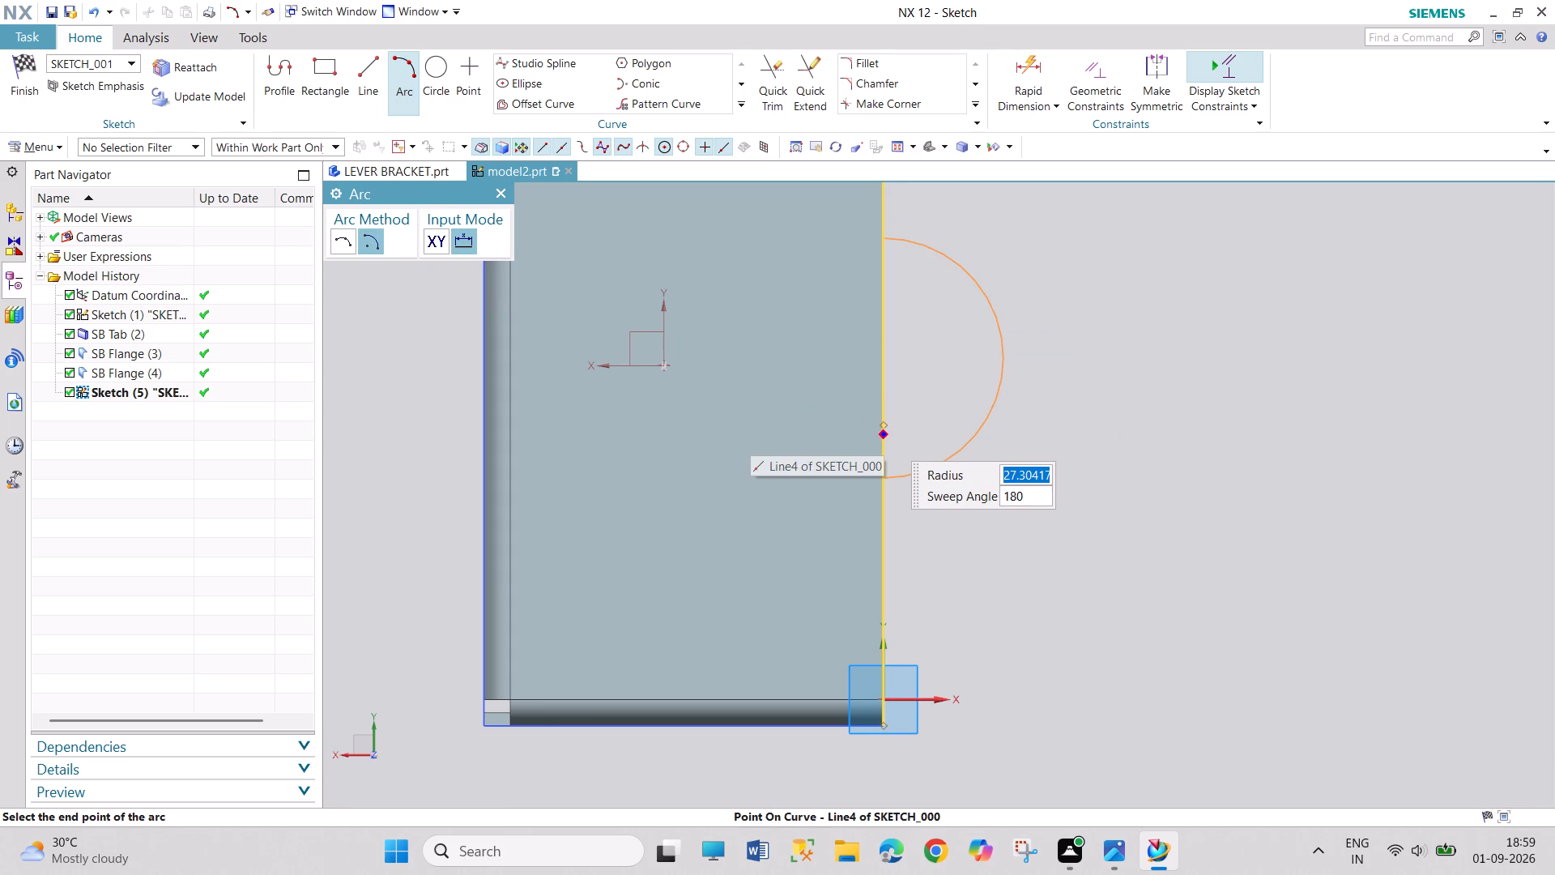
{"action": "left_click", "coordinate": [884, 434]}
{"action": "left_click", "coordinate": [969, 447]}
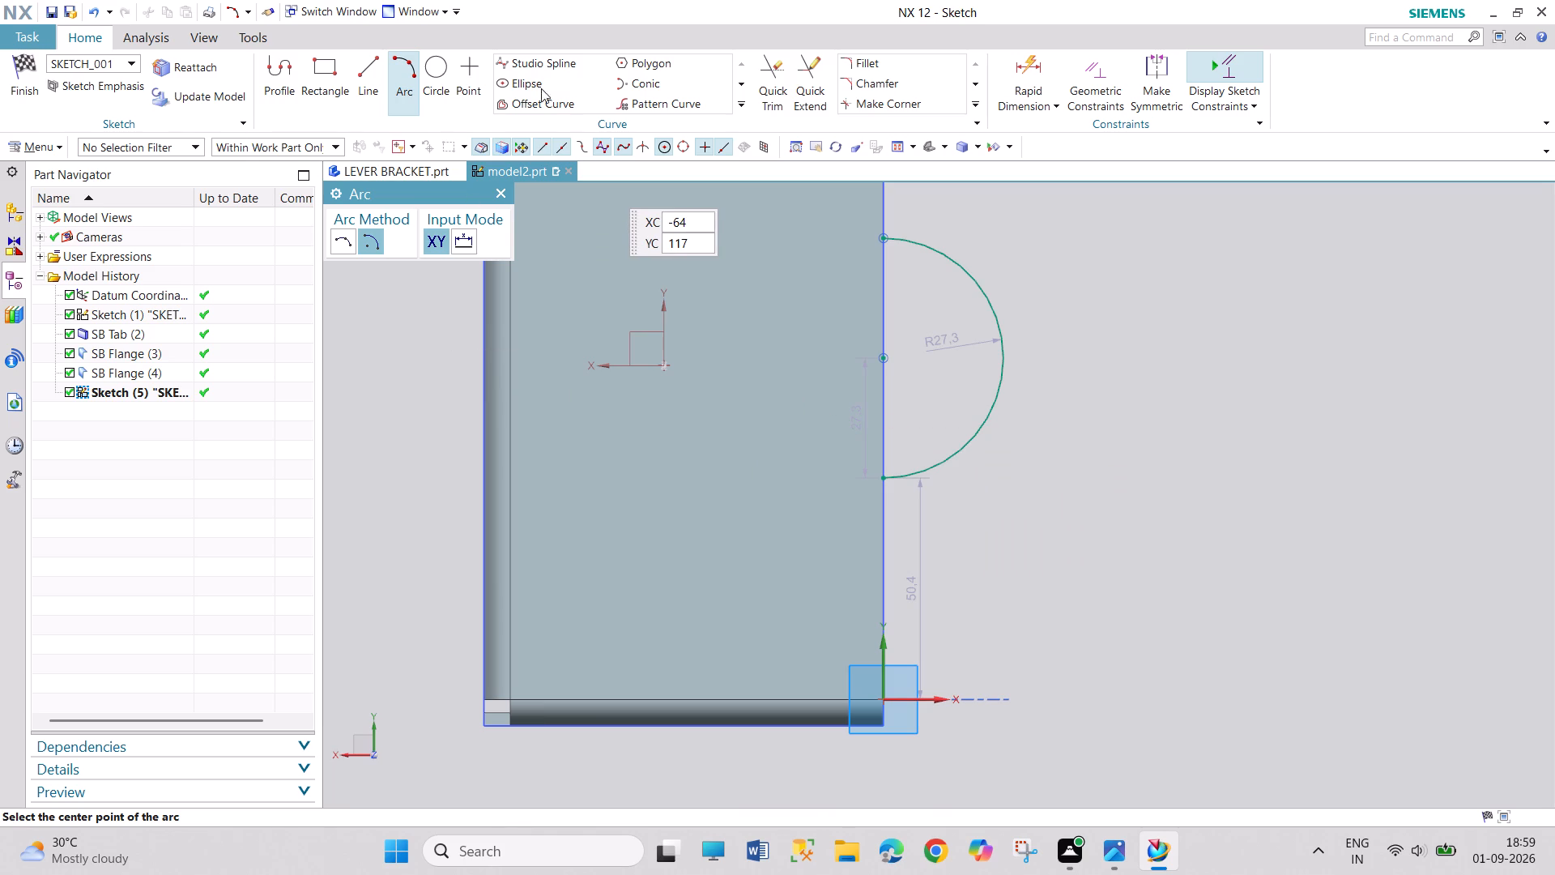
Close the semicircle with a straight line along the tab's edge between the arc's two endpoints.
{"action": "left_click", "coordinate": [369, 62]}
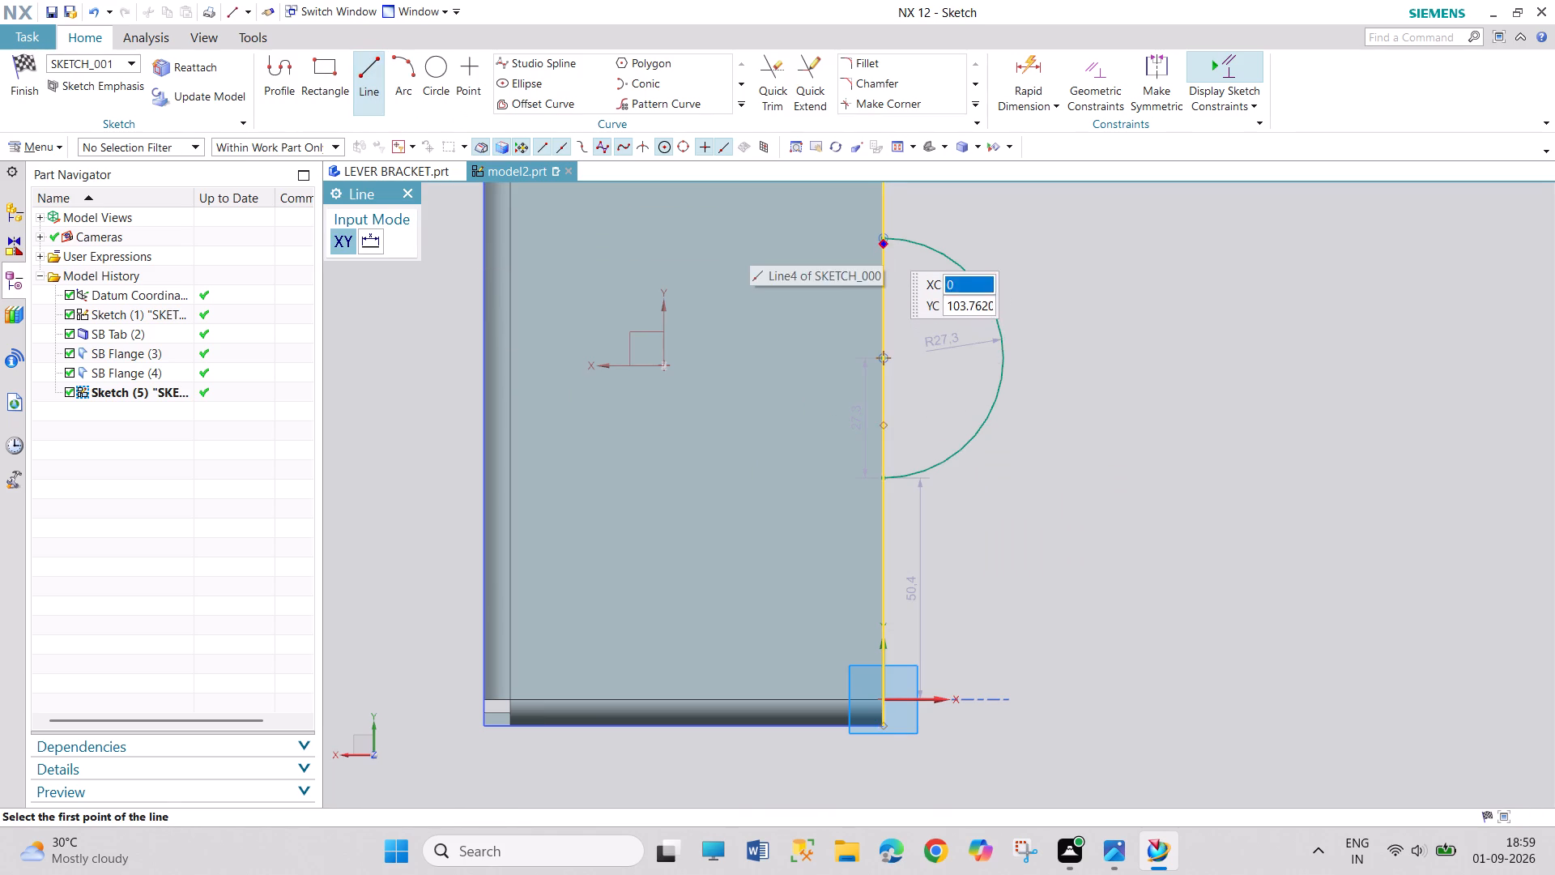
{"action": "left_click", "coordinate": [884, 241]}
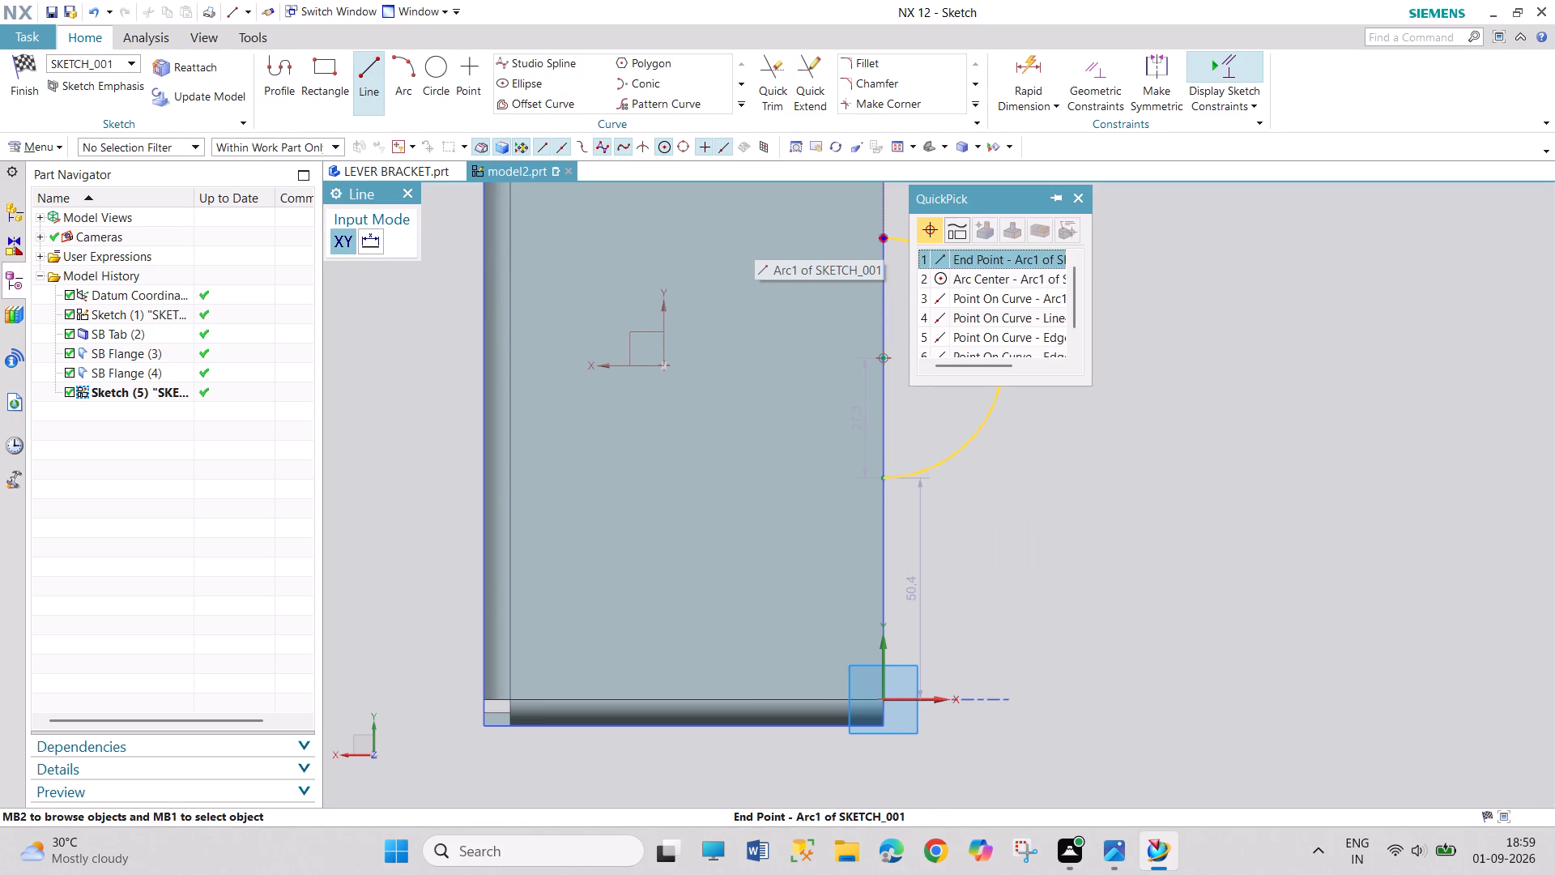
{"action": "left_click", "coordinate": [991, 266]}
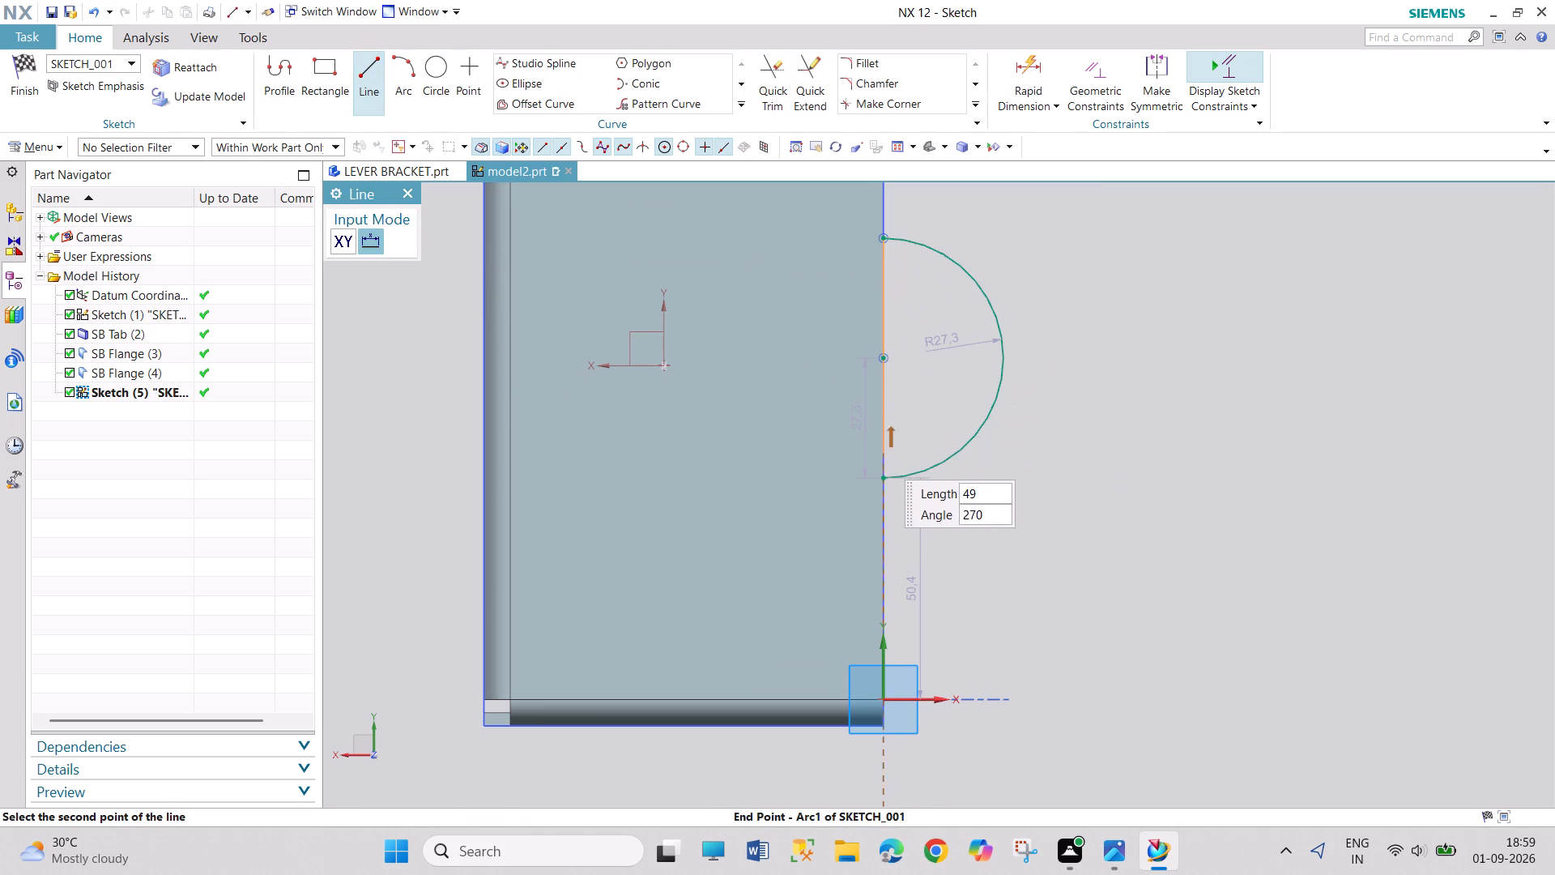
{"action": "left_click", "coordinate": [881, 479]}
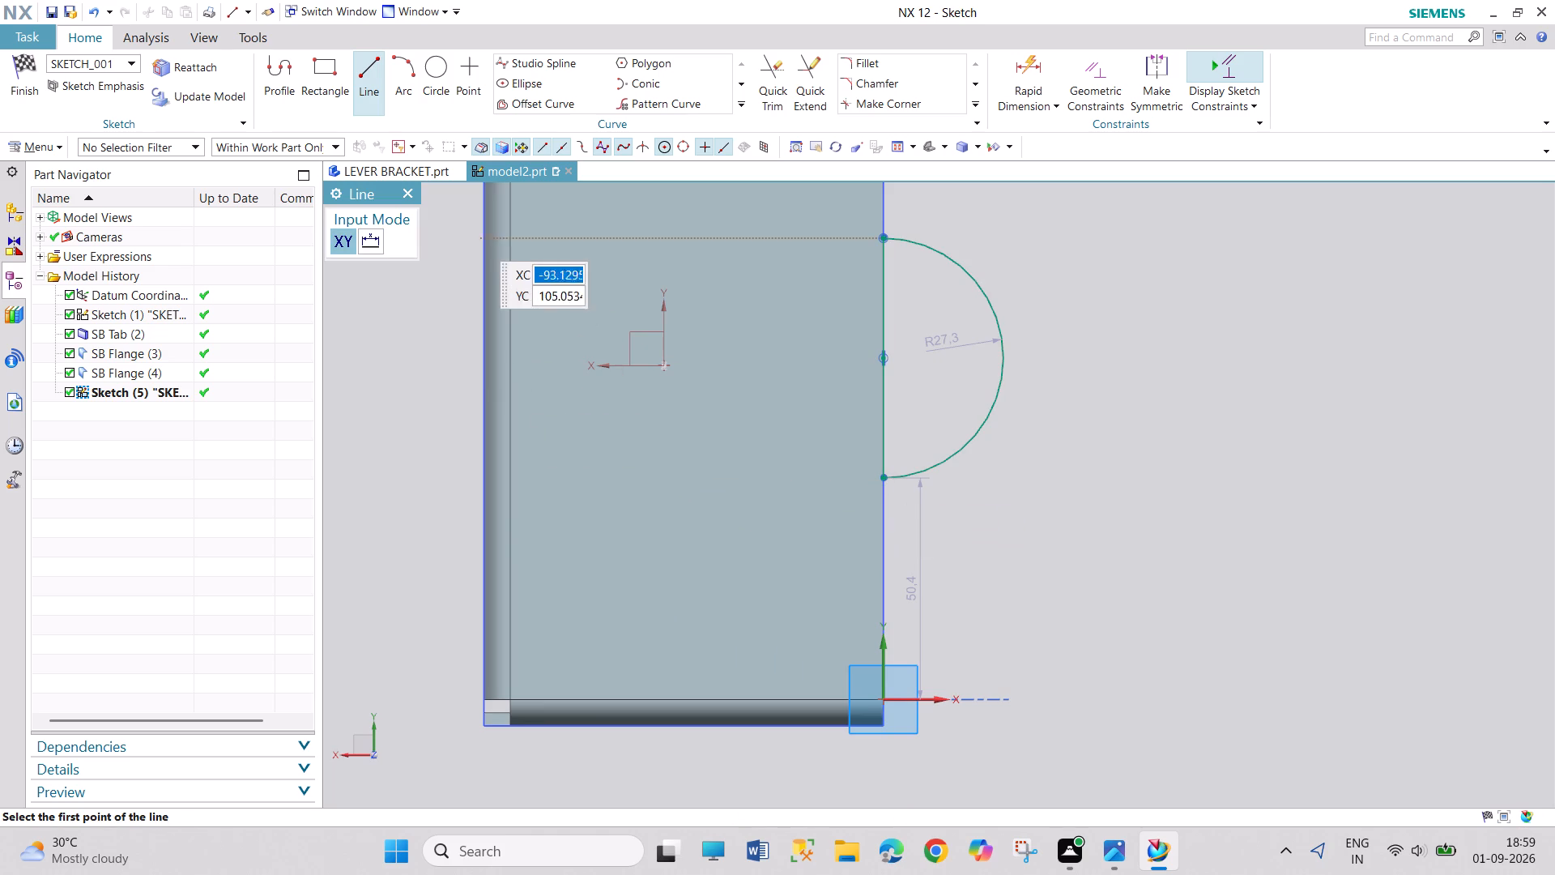
Finish the sketch and add its closed semicircular profile to the base tab as a secondary tab.
{"action": "left_click", "coordinate": [410, 195]}
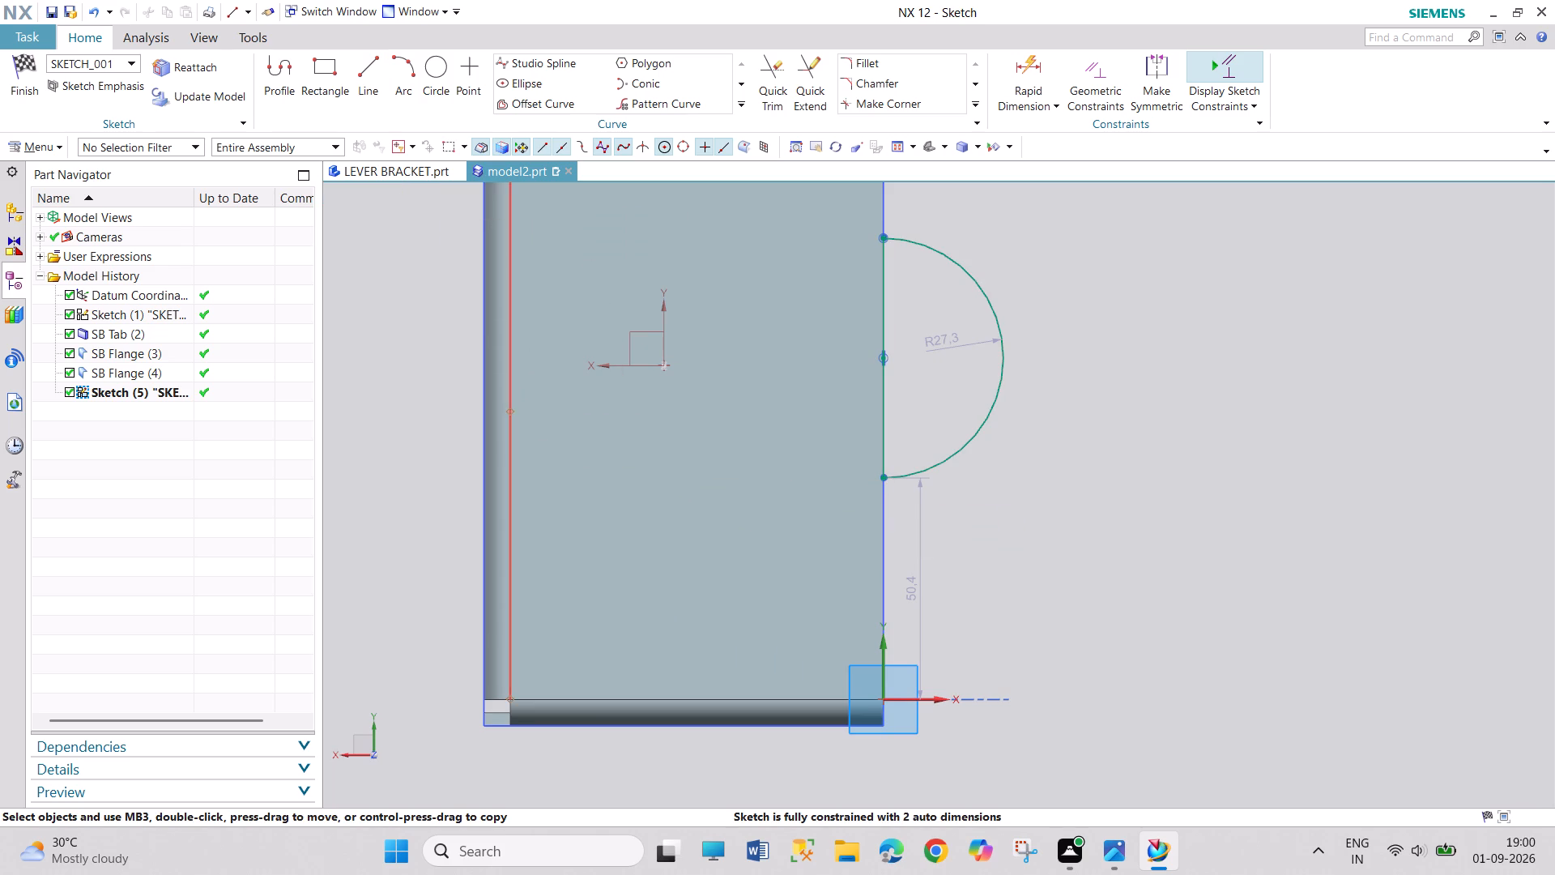
{"action": "left_click", "coordinate": [28, 77]}
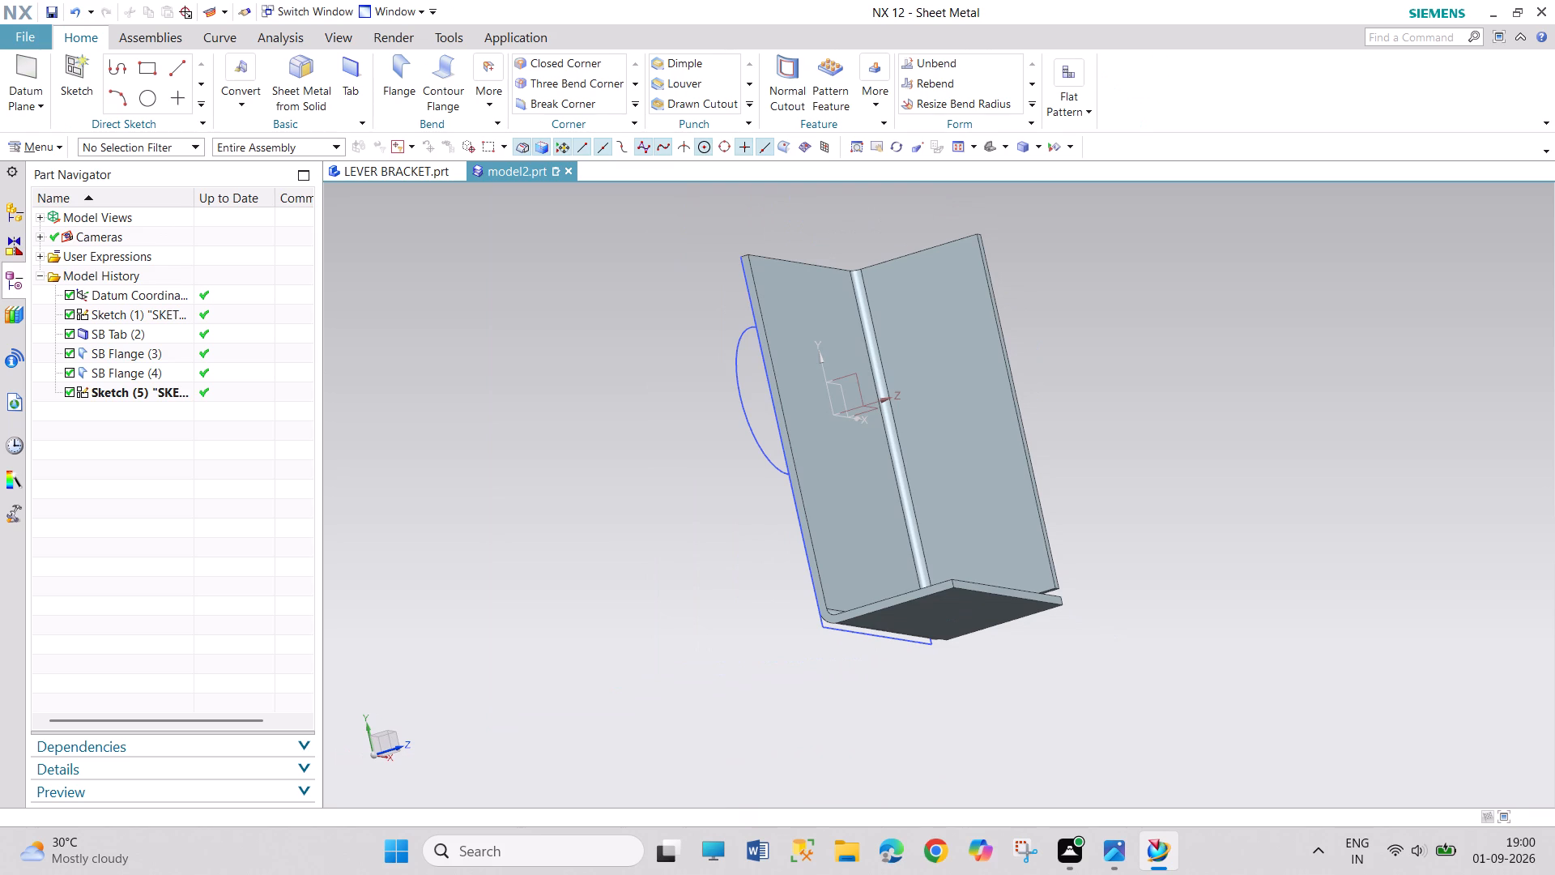
{"action": "left_click", "coordinate": [351, 63]}
{"action": "left_click", "coordinate": [746, 431]}
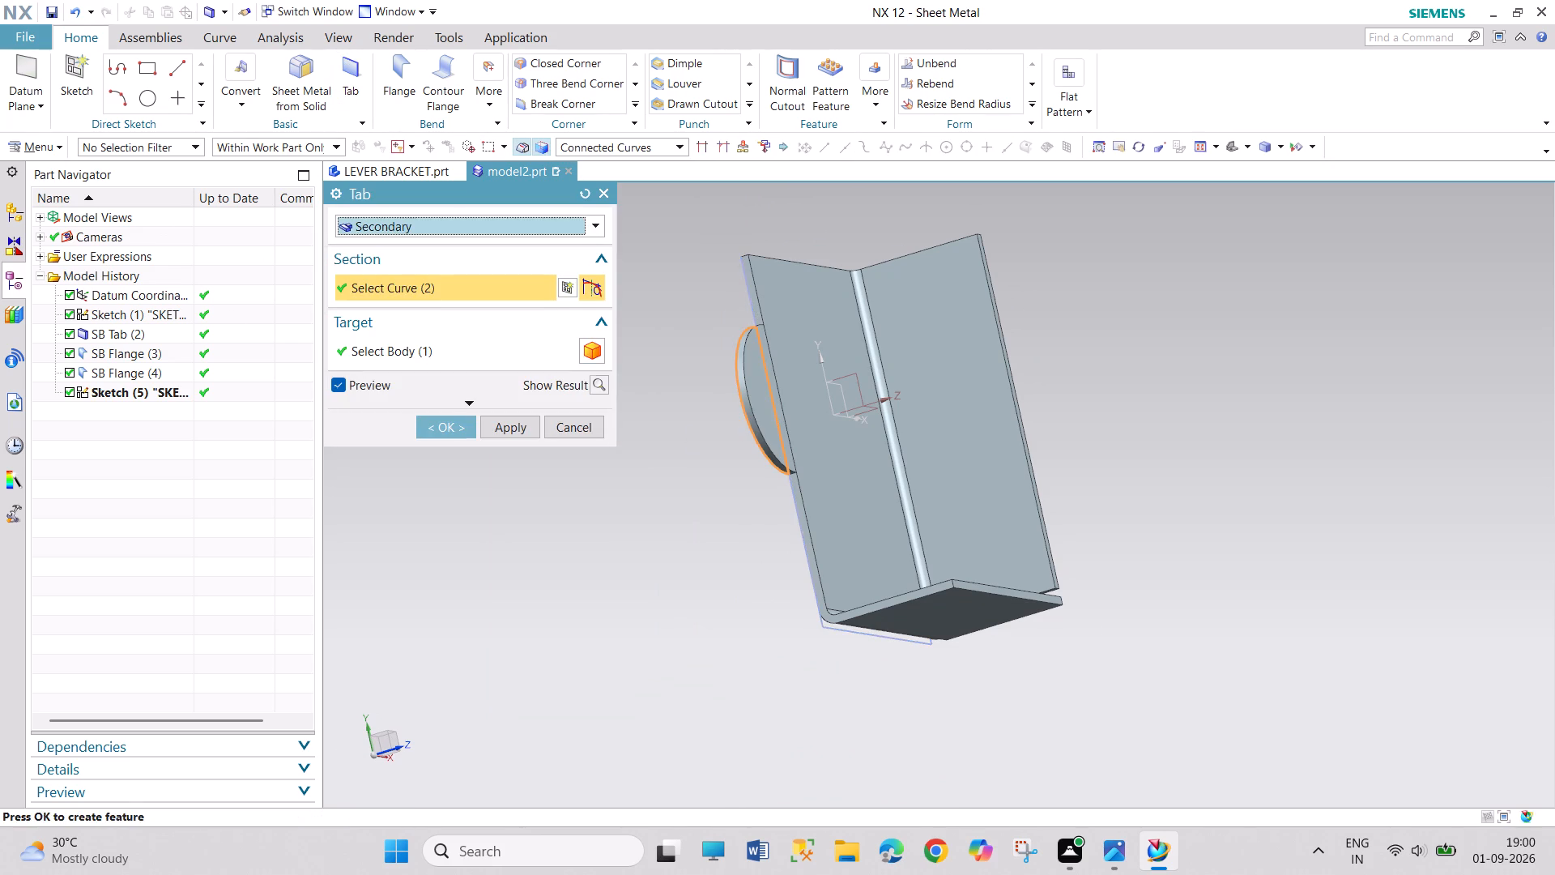
{"action": "left_click", "coordinate": [428, 425]}
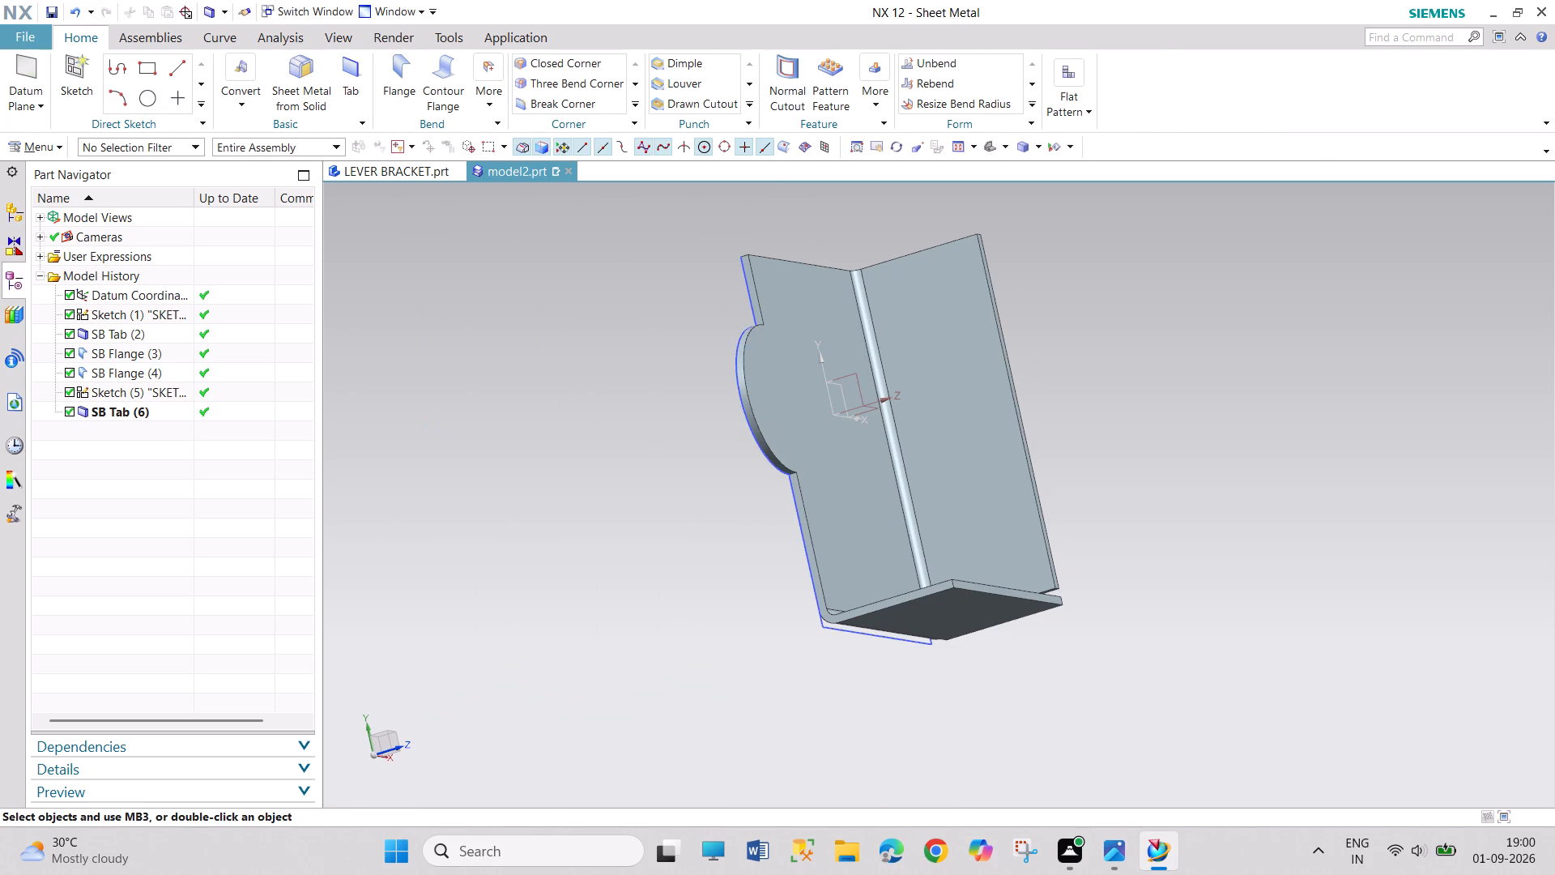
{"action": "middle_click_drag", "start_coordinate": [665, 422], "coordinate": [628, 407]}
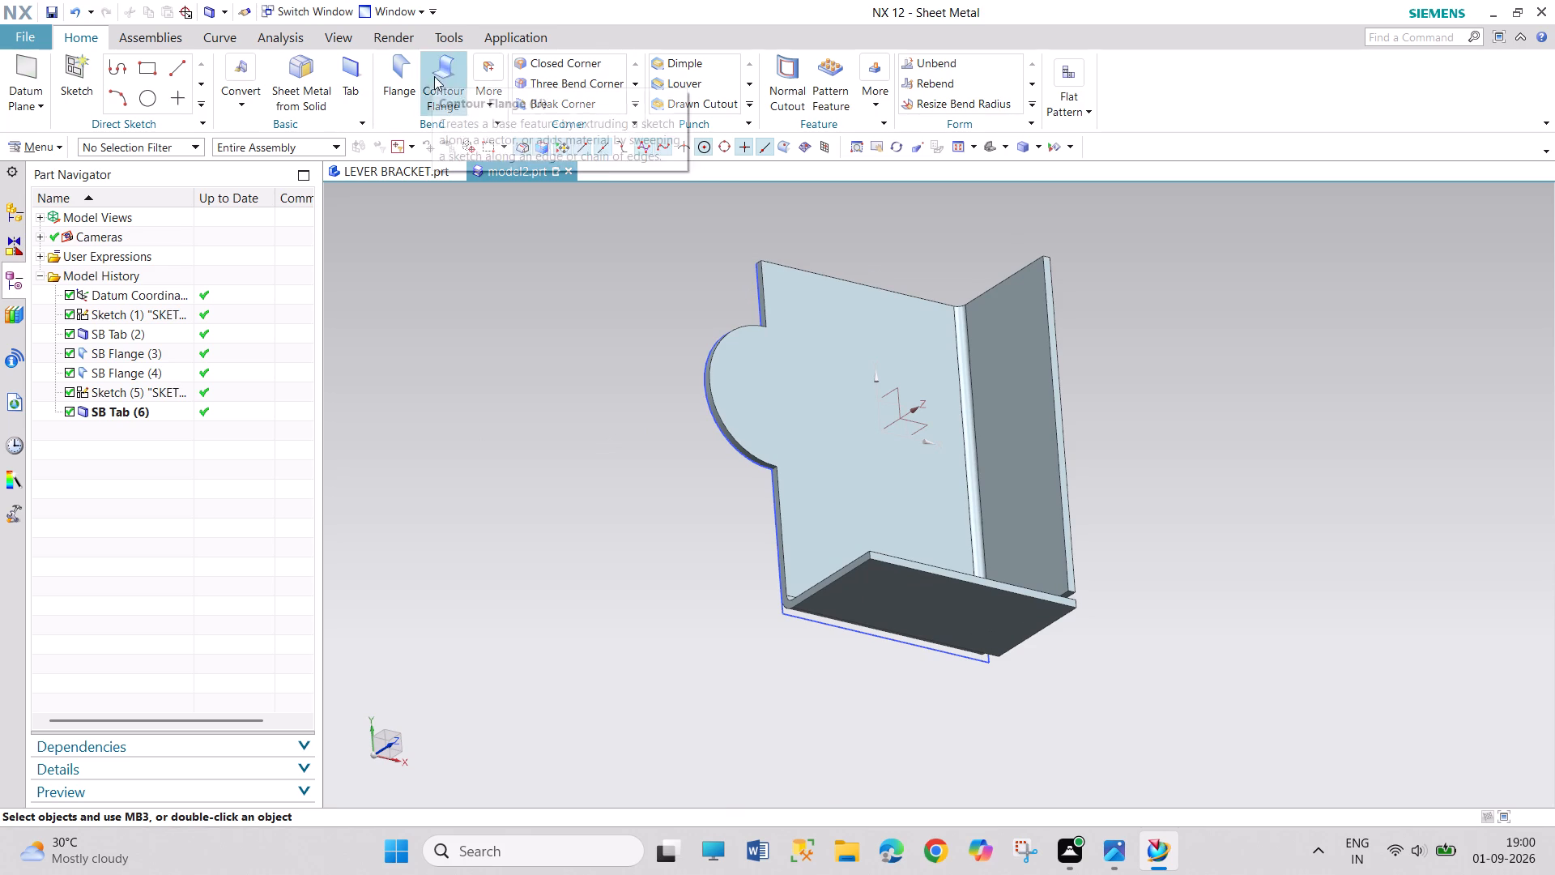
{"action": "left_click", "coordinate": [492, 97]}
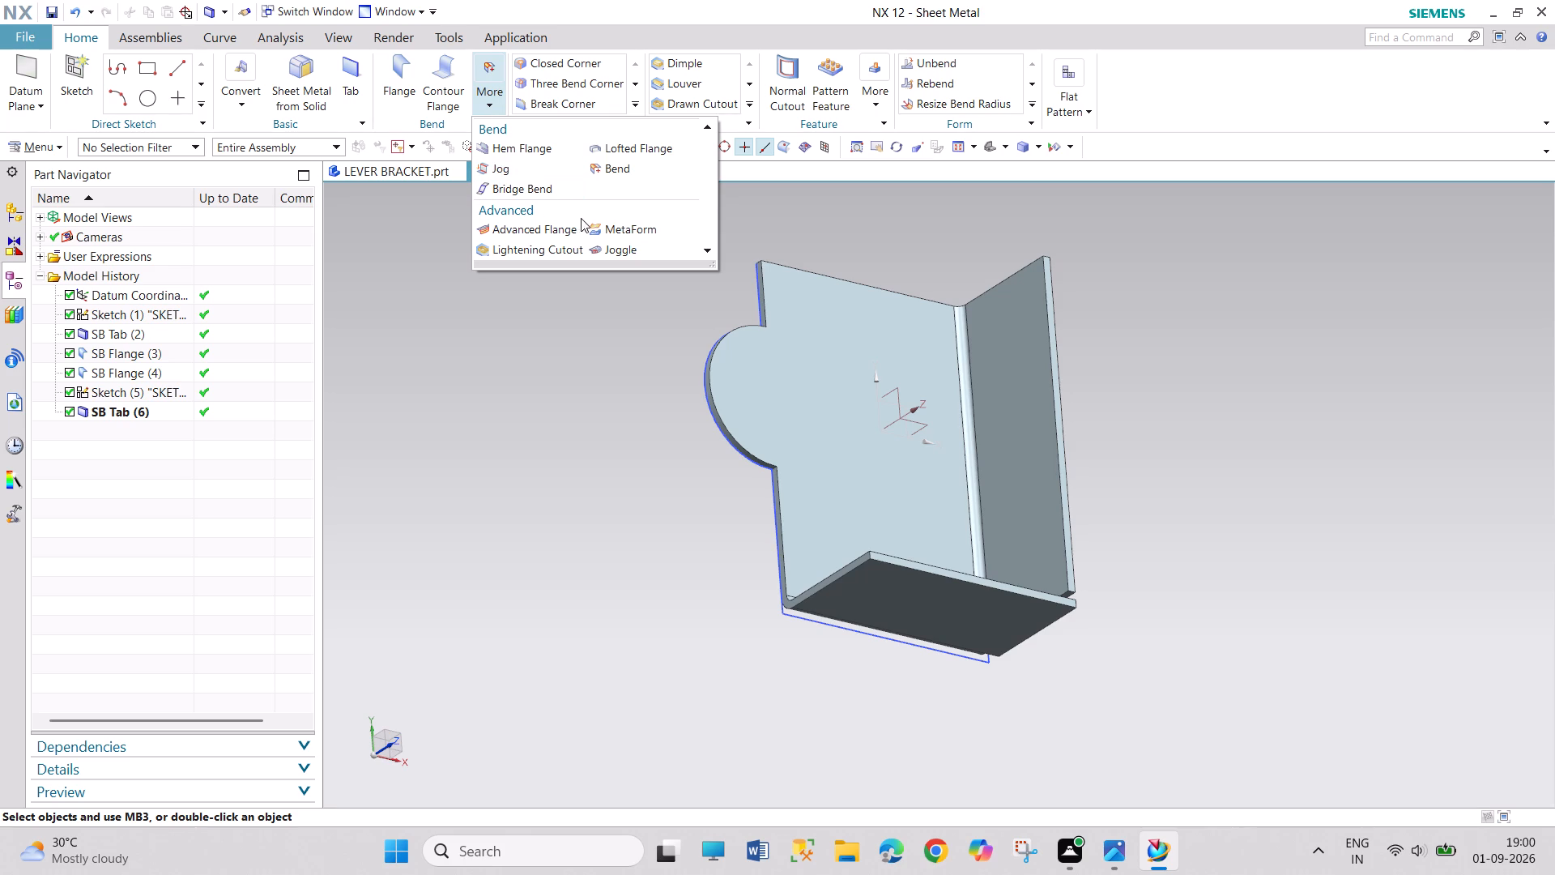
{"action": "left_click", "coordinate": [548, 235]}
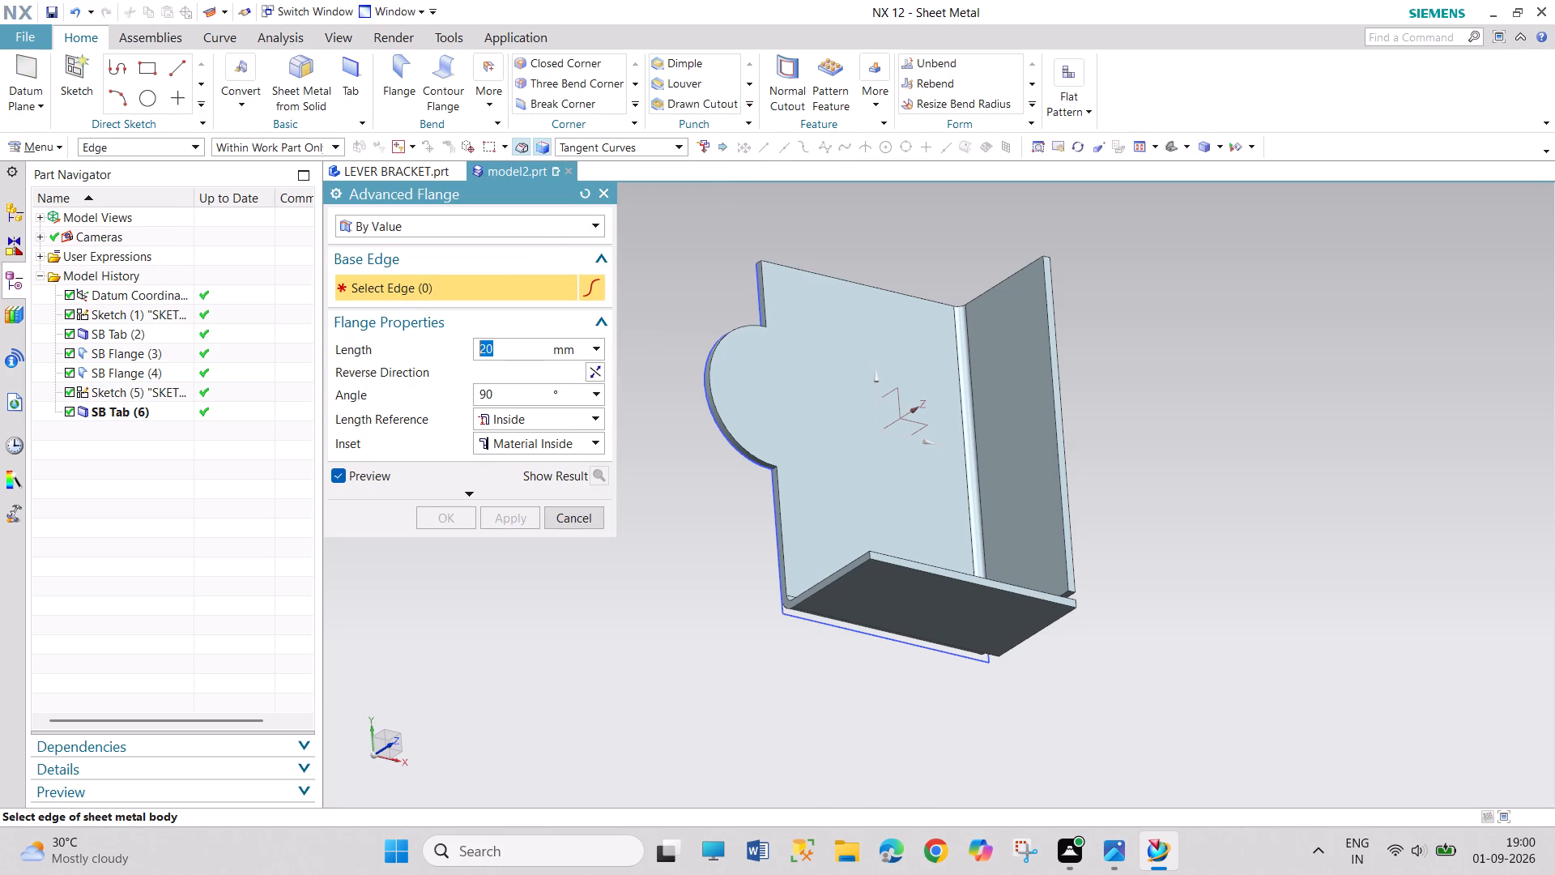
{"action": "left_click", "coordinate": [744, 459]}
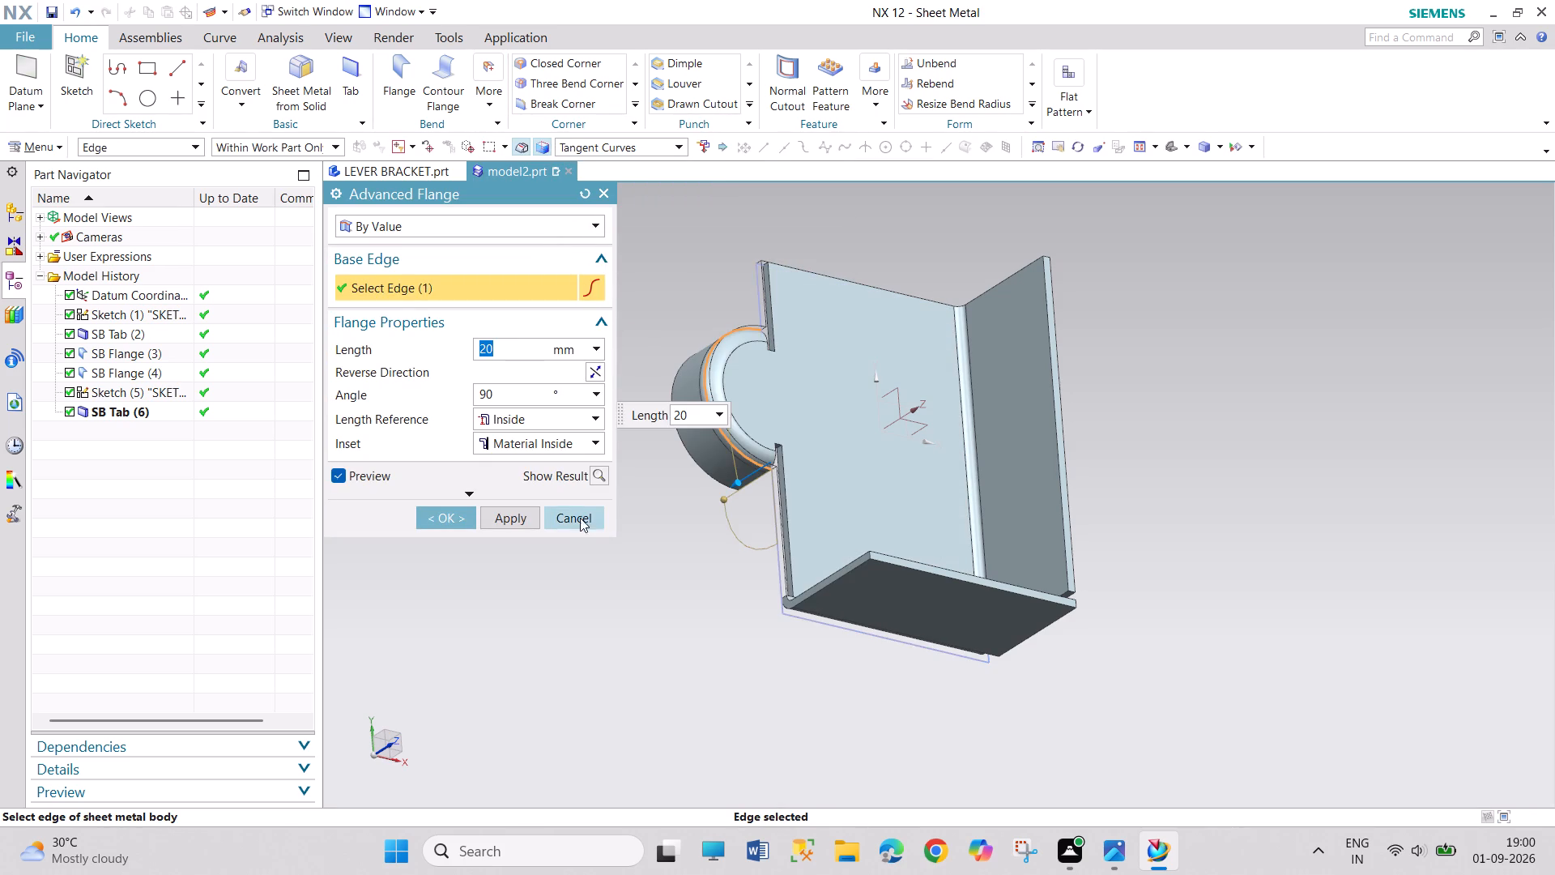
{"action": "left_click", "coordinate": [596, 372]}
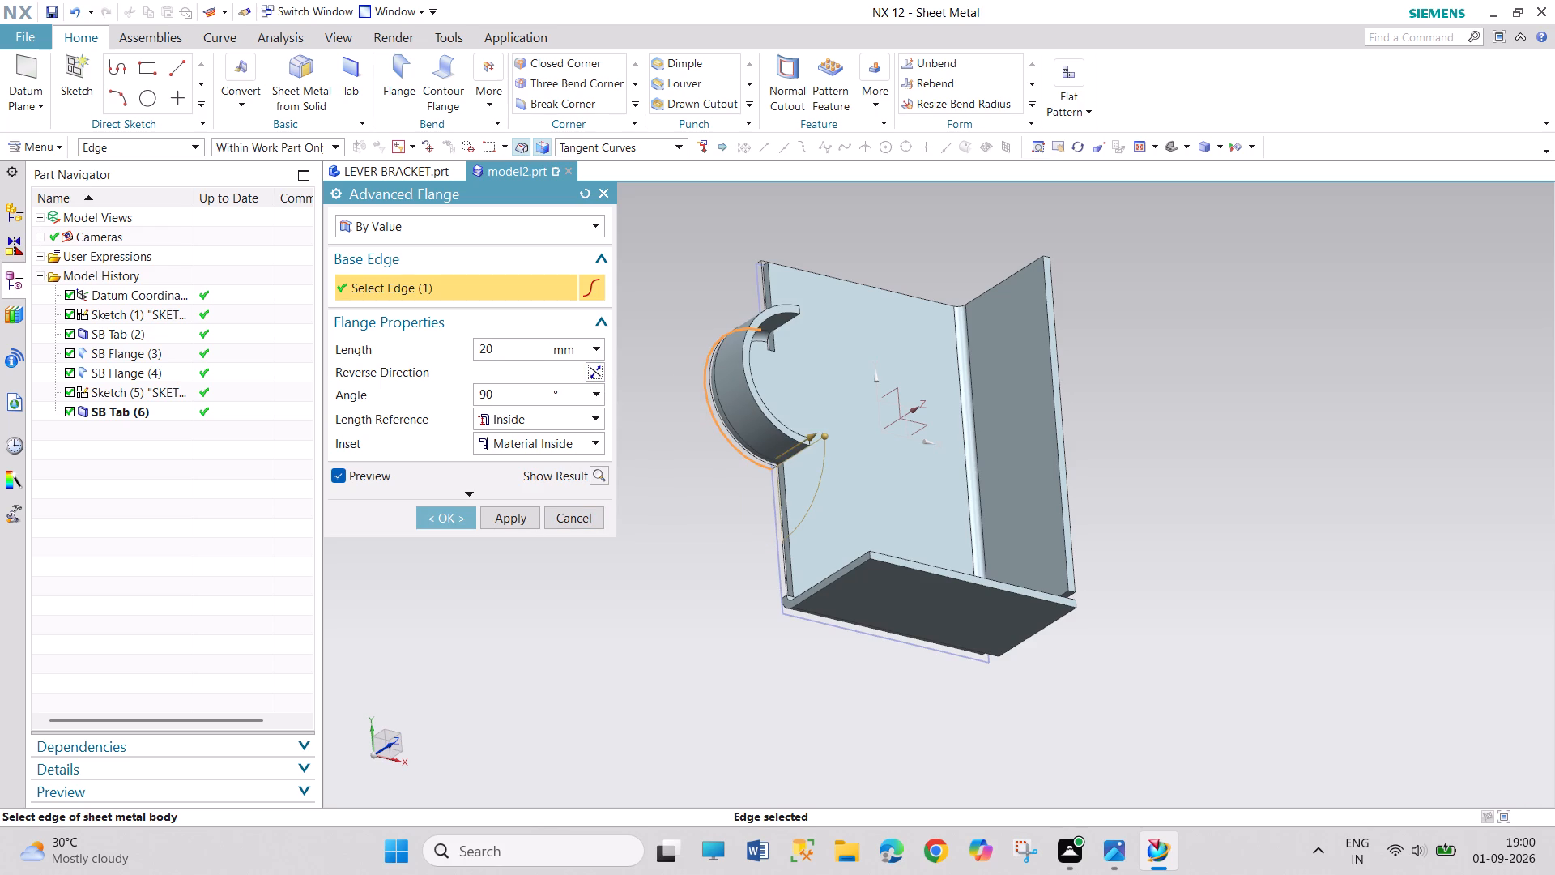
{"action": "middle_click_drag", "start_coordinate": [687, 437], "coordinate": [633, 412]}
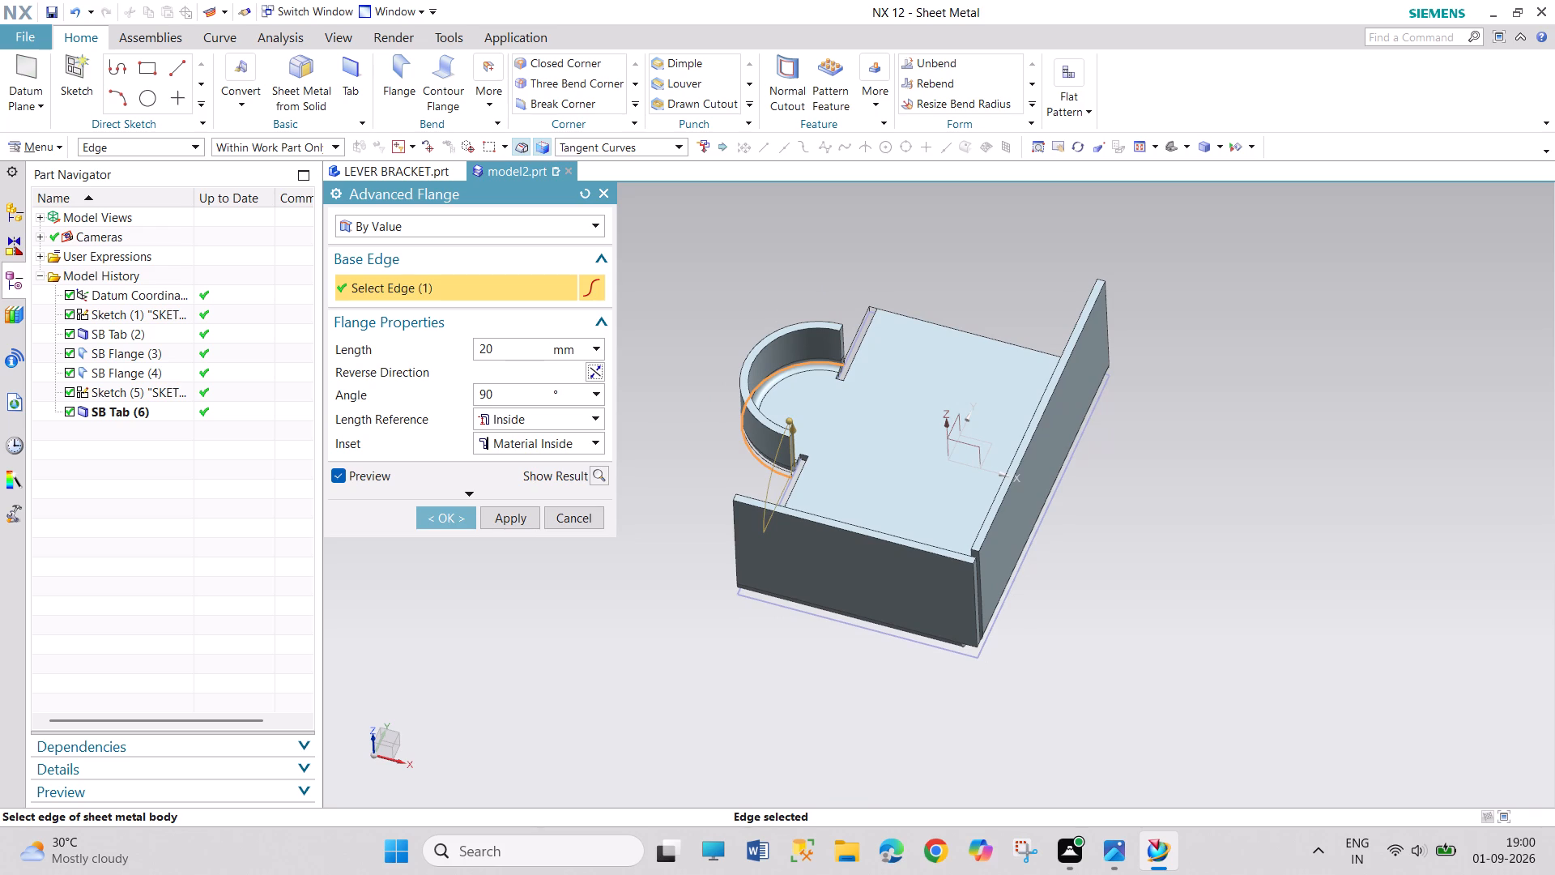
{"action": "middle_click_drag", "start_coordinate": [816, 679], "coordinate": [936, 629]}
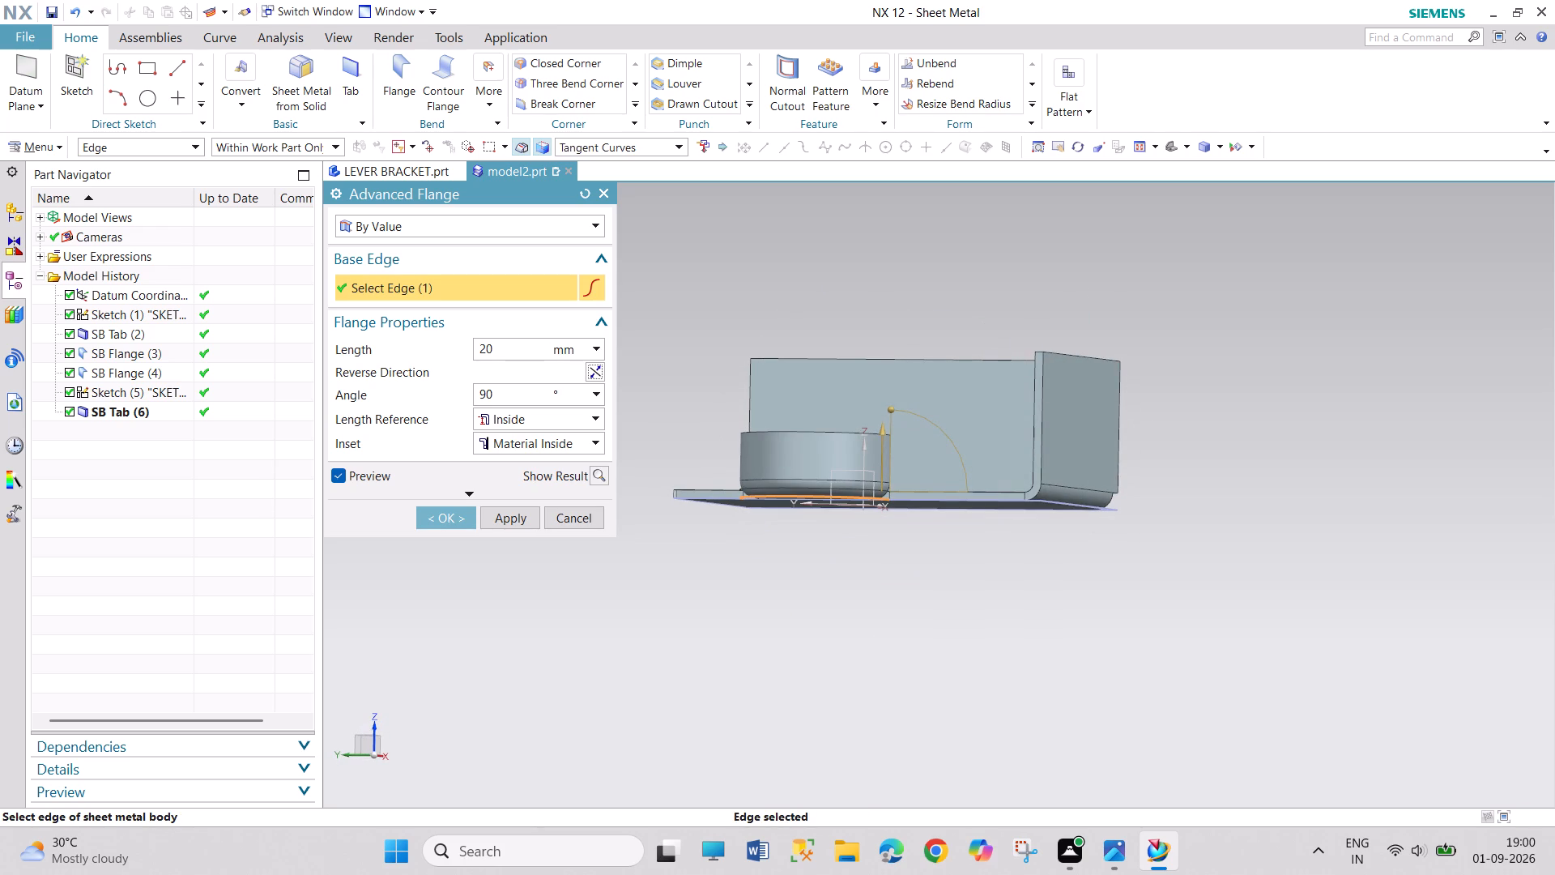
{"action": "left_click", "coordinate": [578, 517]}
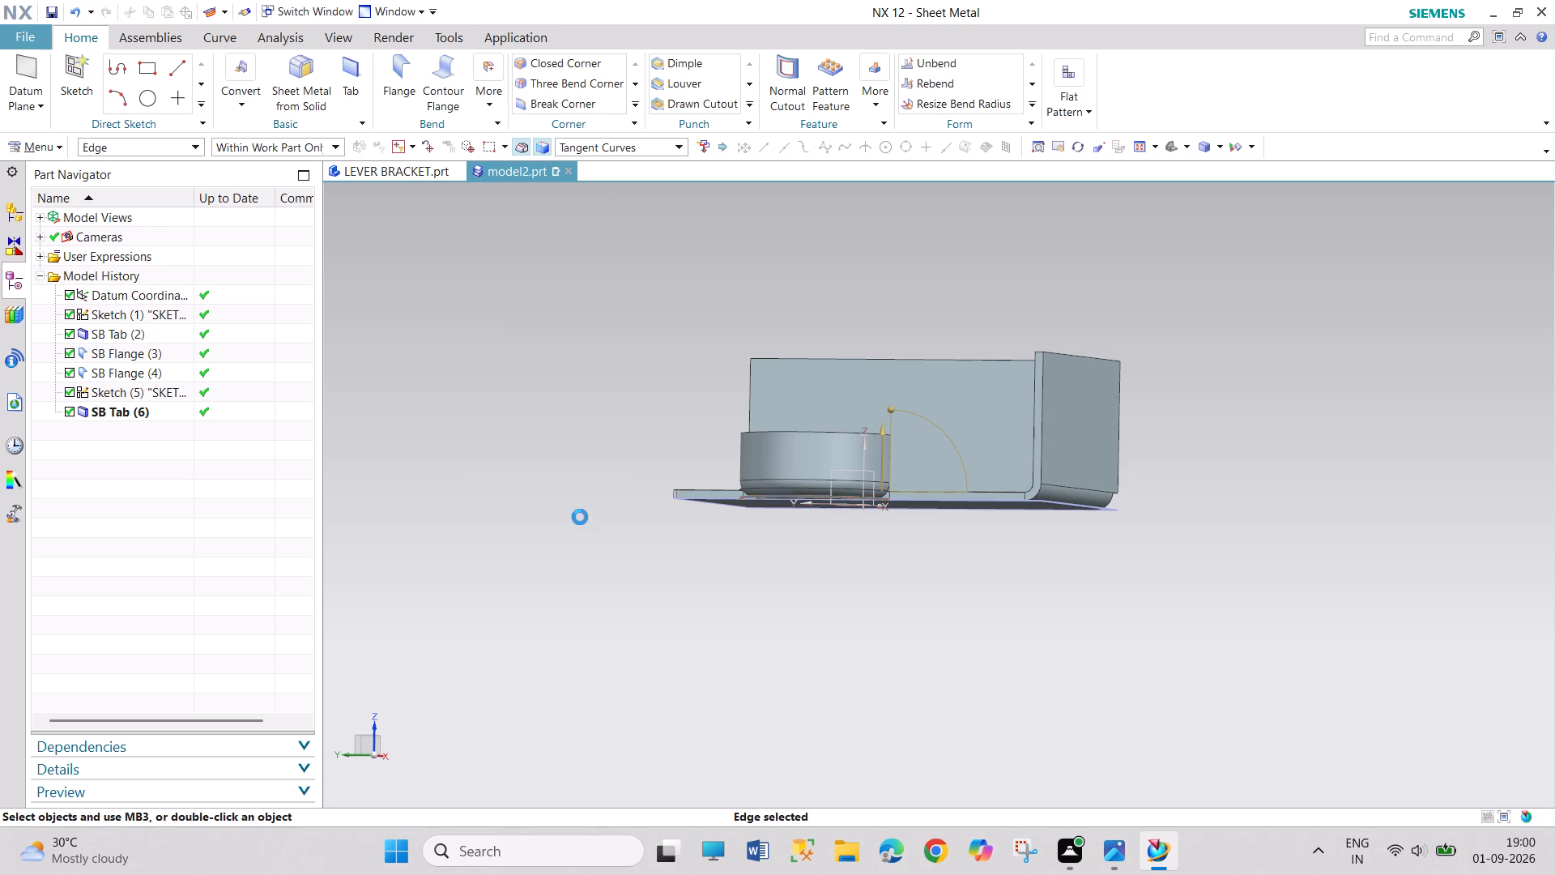
Add a 20 mm advanced flange at 90° on the semicircular tab edge, reversed to point the same way as the other flanges.
{"action": "middle_click_drag", "start_coordinate": [663, 526], "coordinate": [655, 611]}
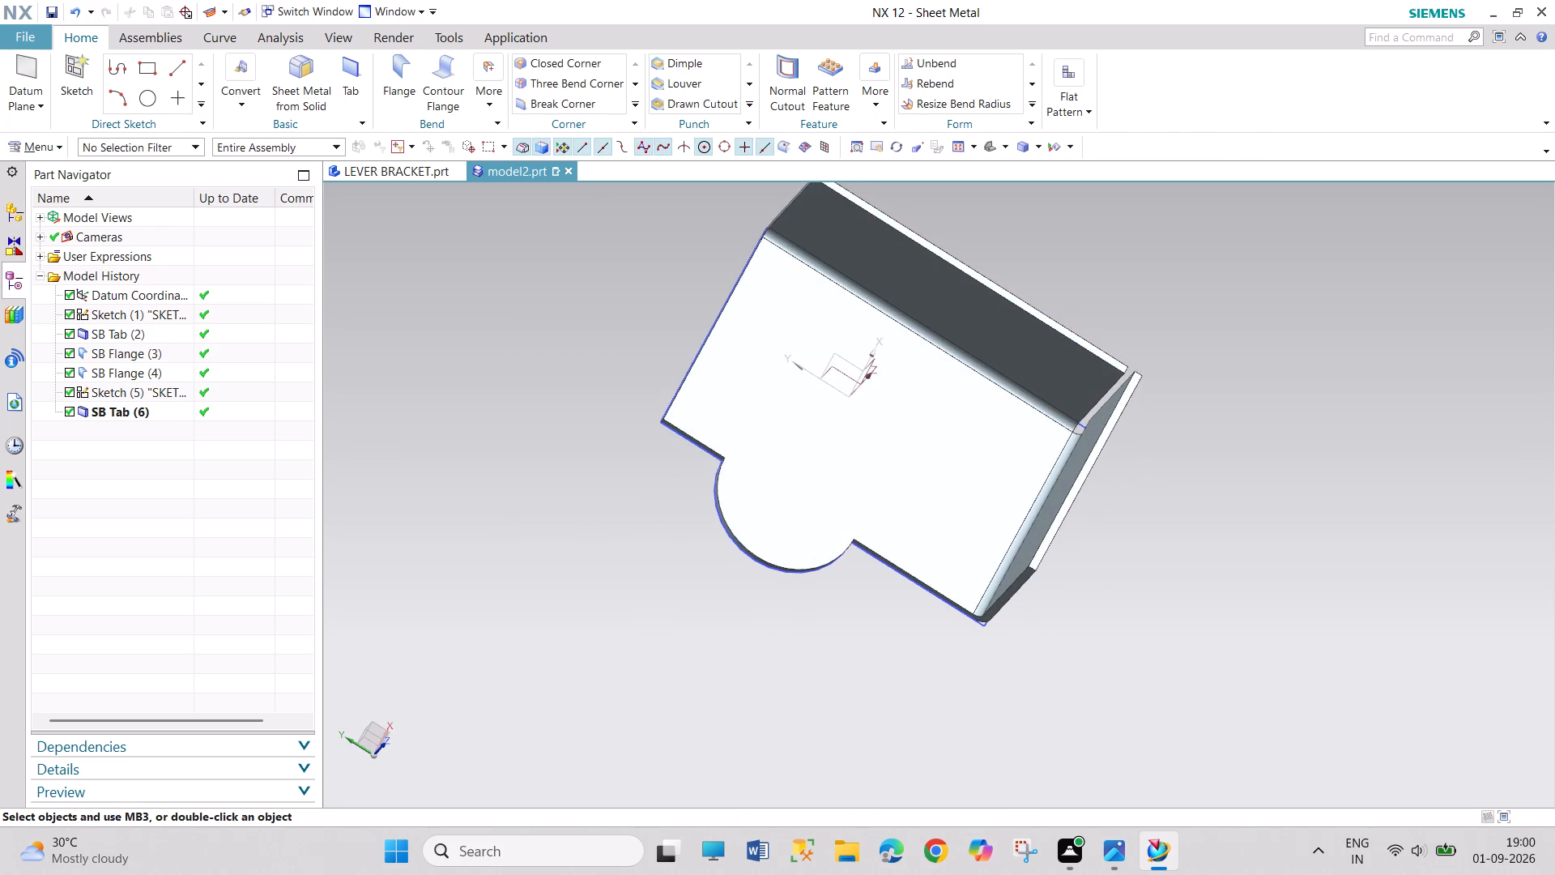
{"action": "left_click", "coordinate": [487, 100]}
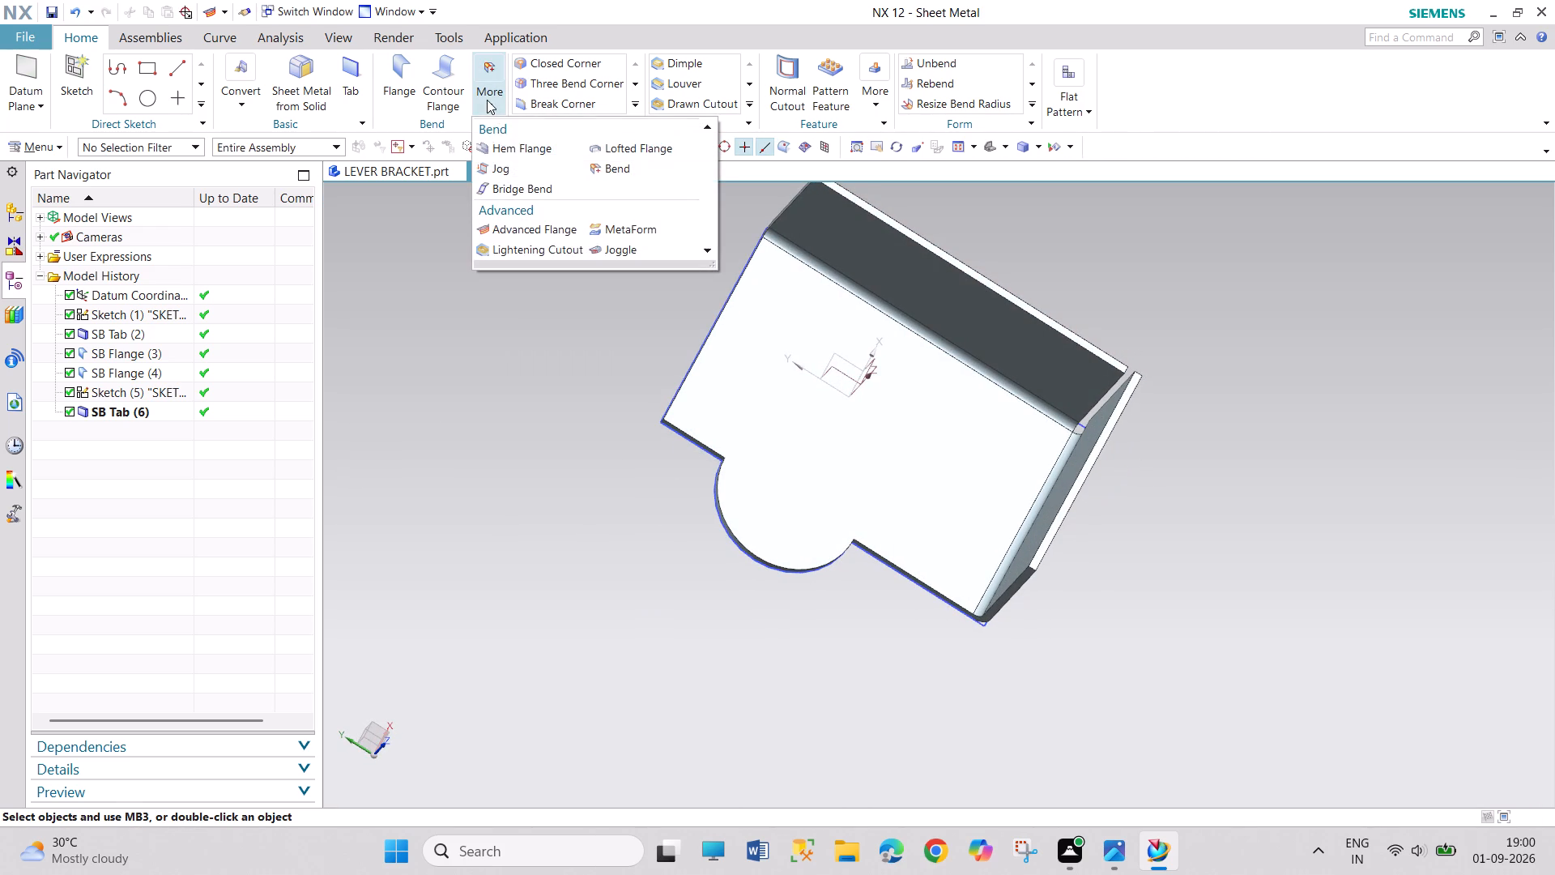
{"action": "left_click", "coordinate": [515, 228]}
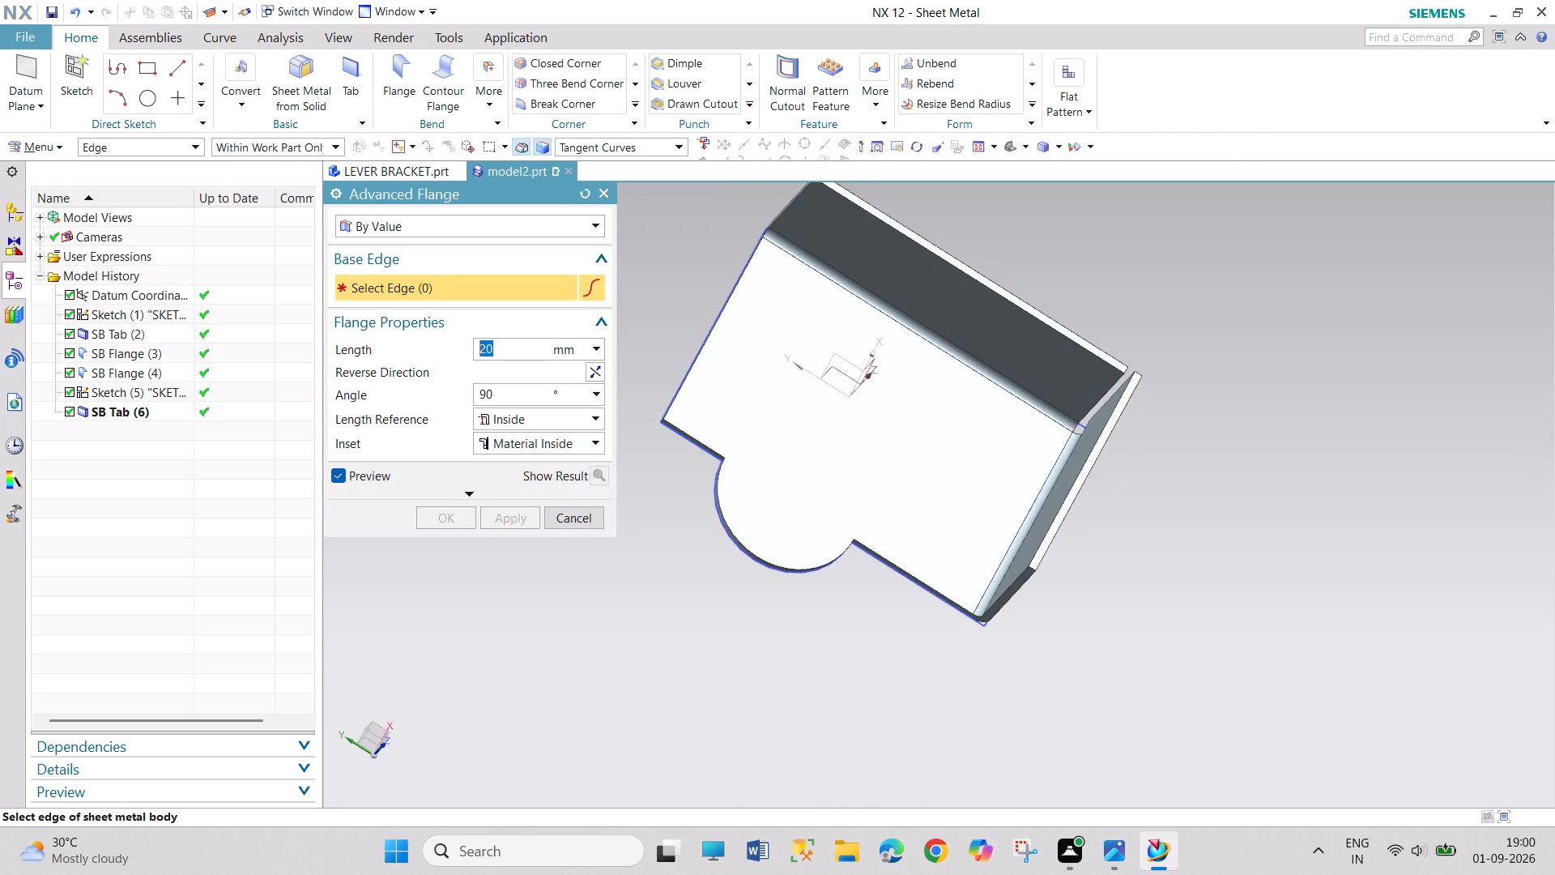
{"action": "left_click", "coordinate": [766, 575]}
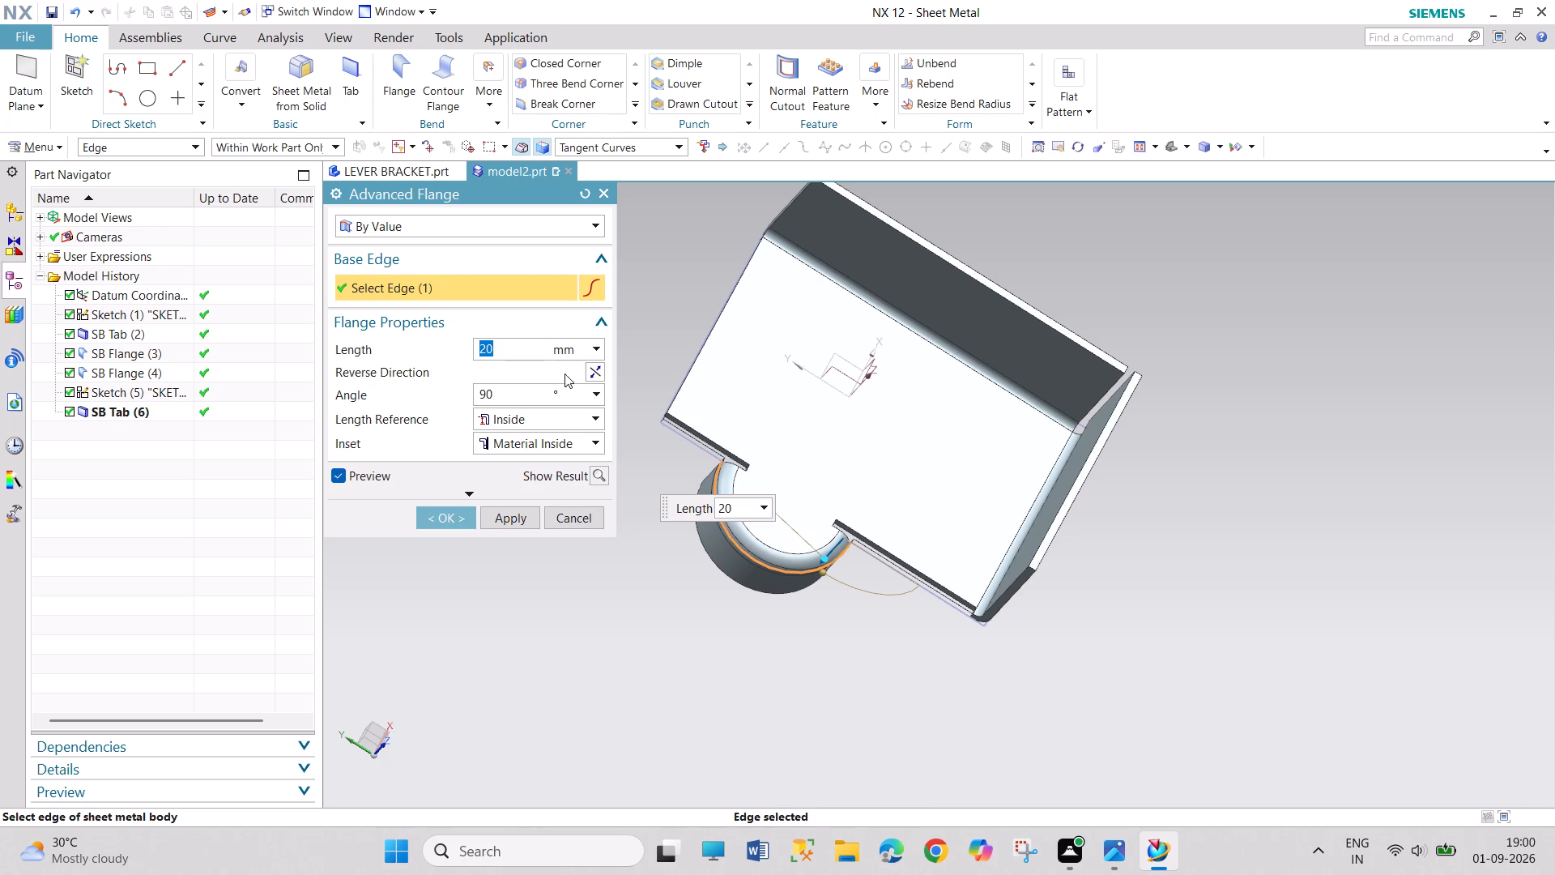
{"action": "left_click", "coordinate": [590, 372]}
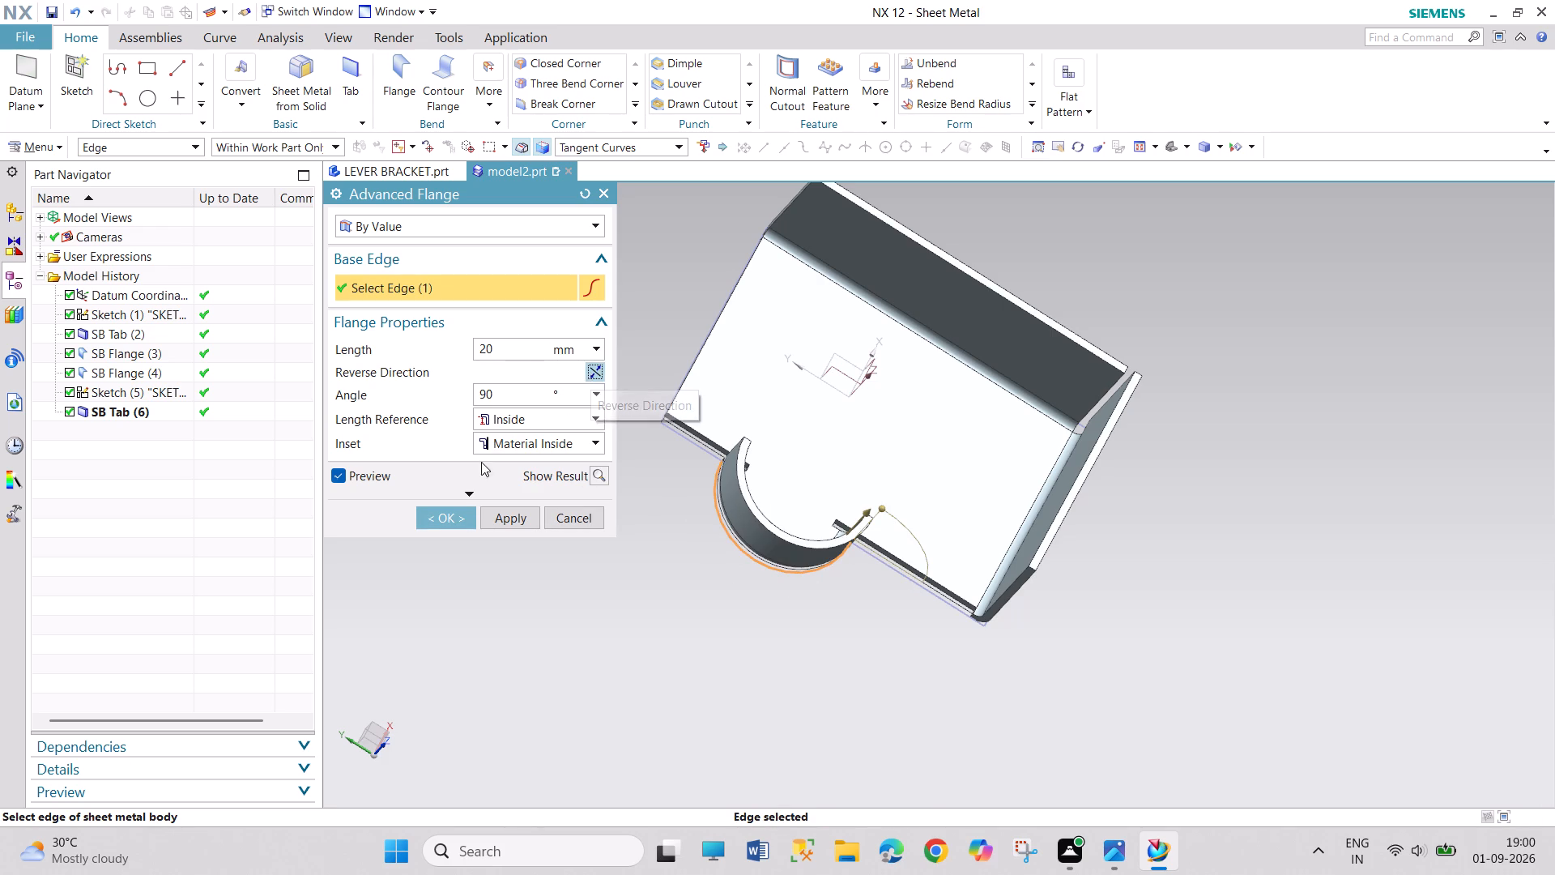
{"action": "left_click", "coordinate": [441, 510]}
Start a secondary contour flange and create its section sketch normal to a path along the base tab's free long edge.
{"action": "middle_click_drag", "start_coordinate": [623, 526], "coordinate": [641, 489]}
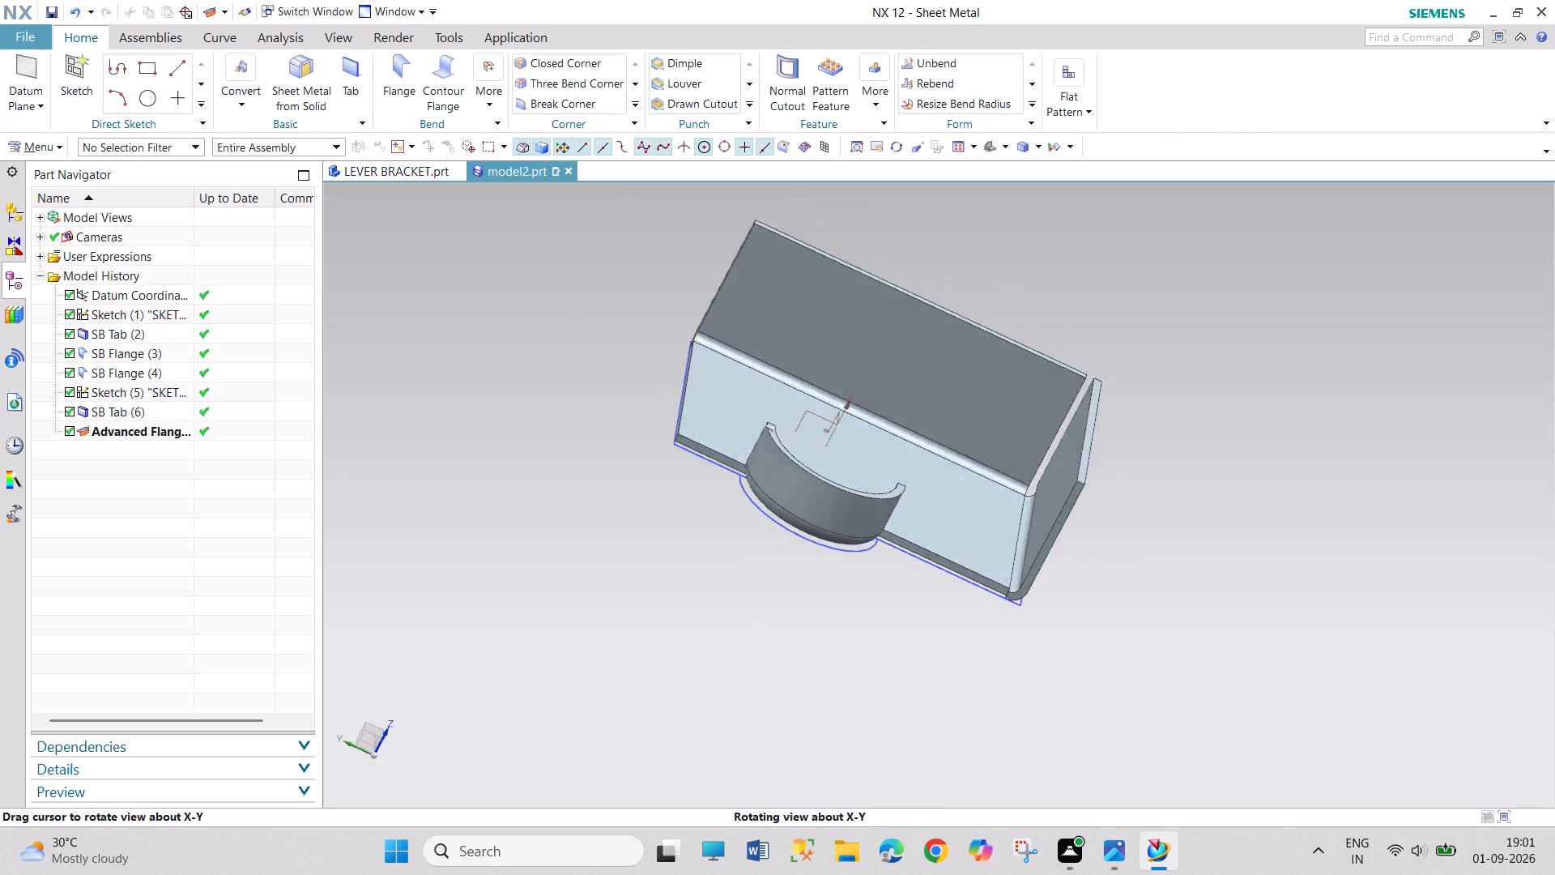
{"action": "middle_click_drag", "start_coordinate": [641, 489], "coordinate": [684, 525]}
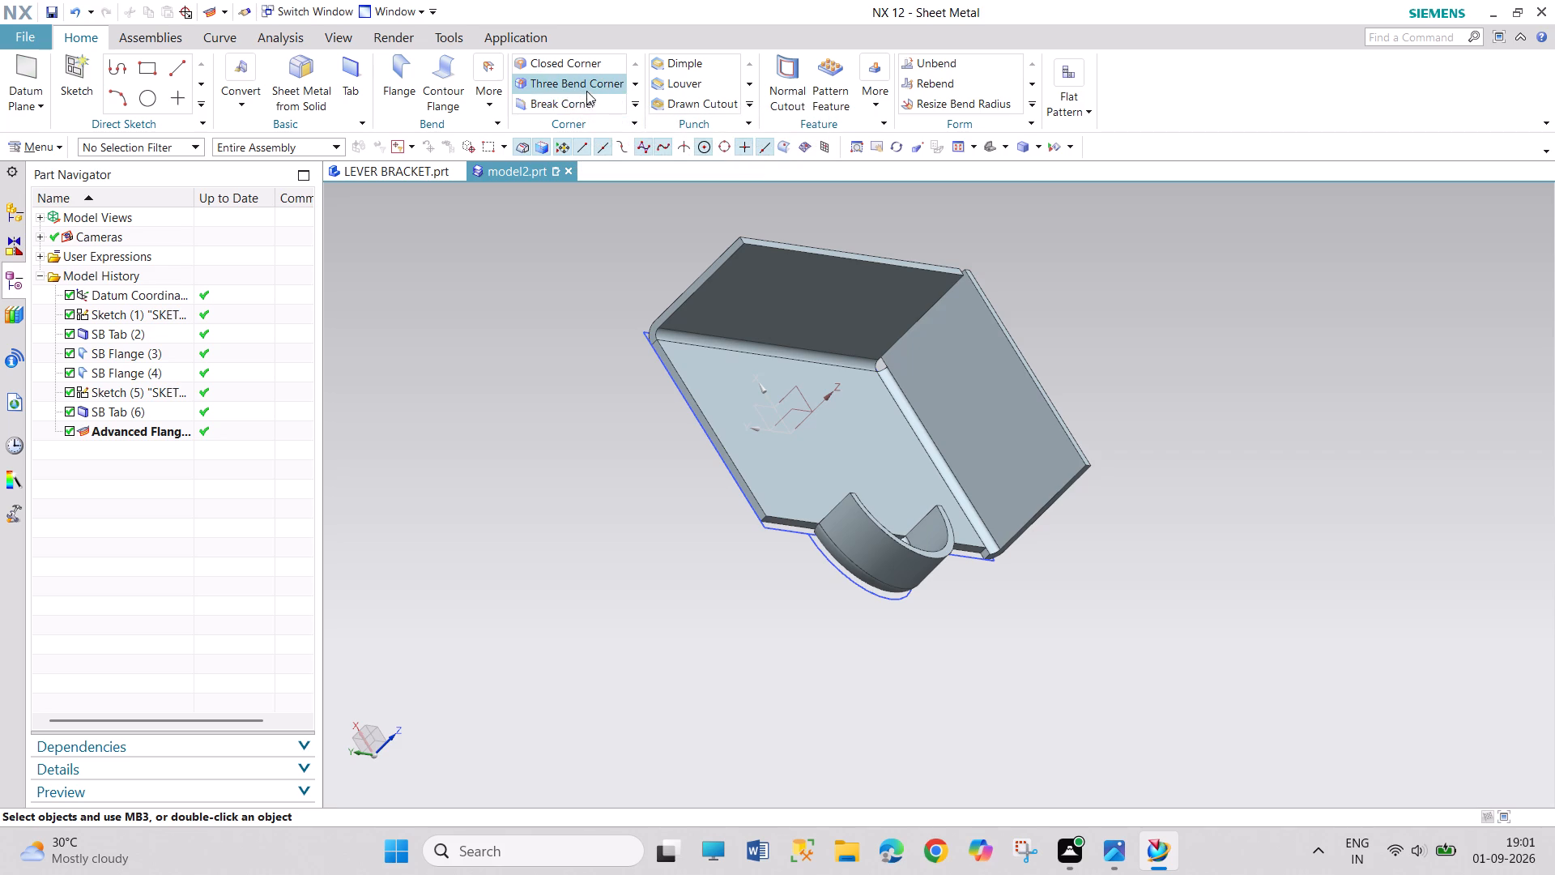
{"action": "left_click", "coordinate": [490, 106]}
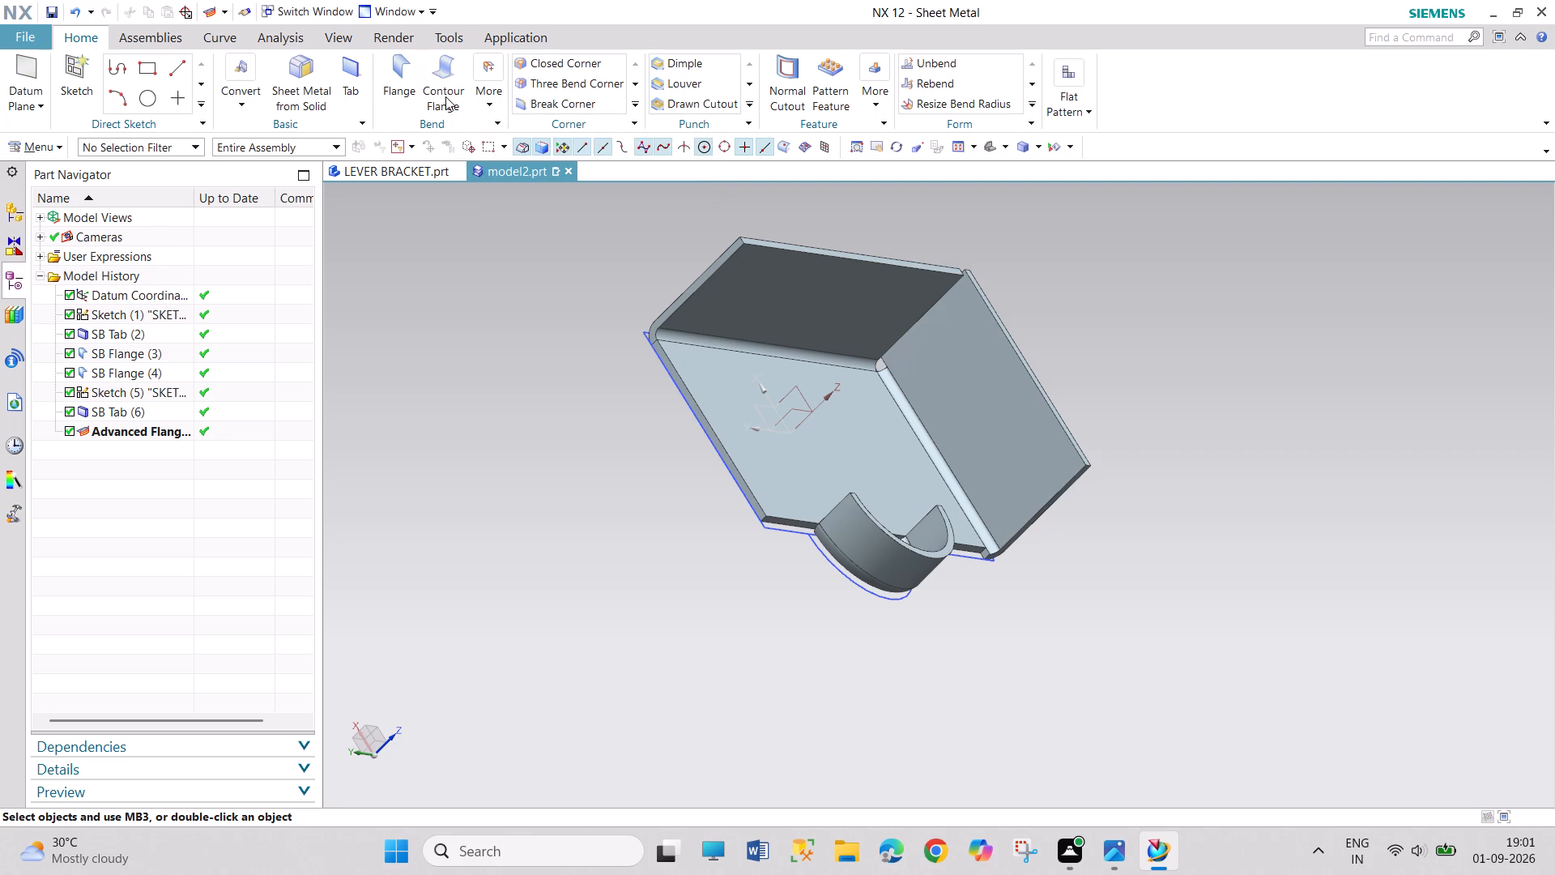
{"action": "left_click", "coordinate": [445, 96]}
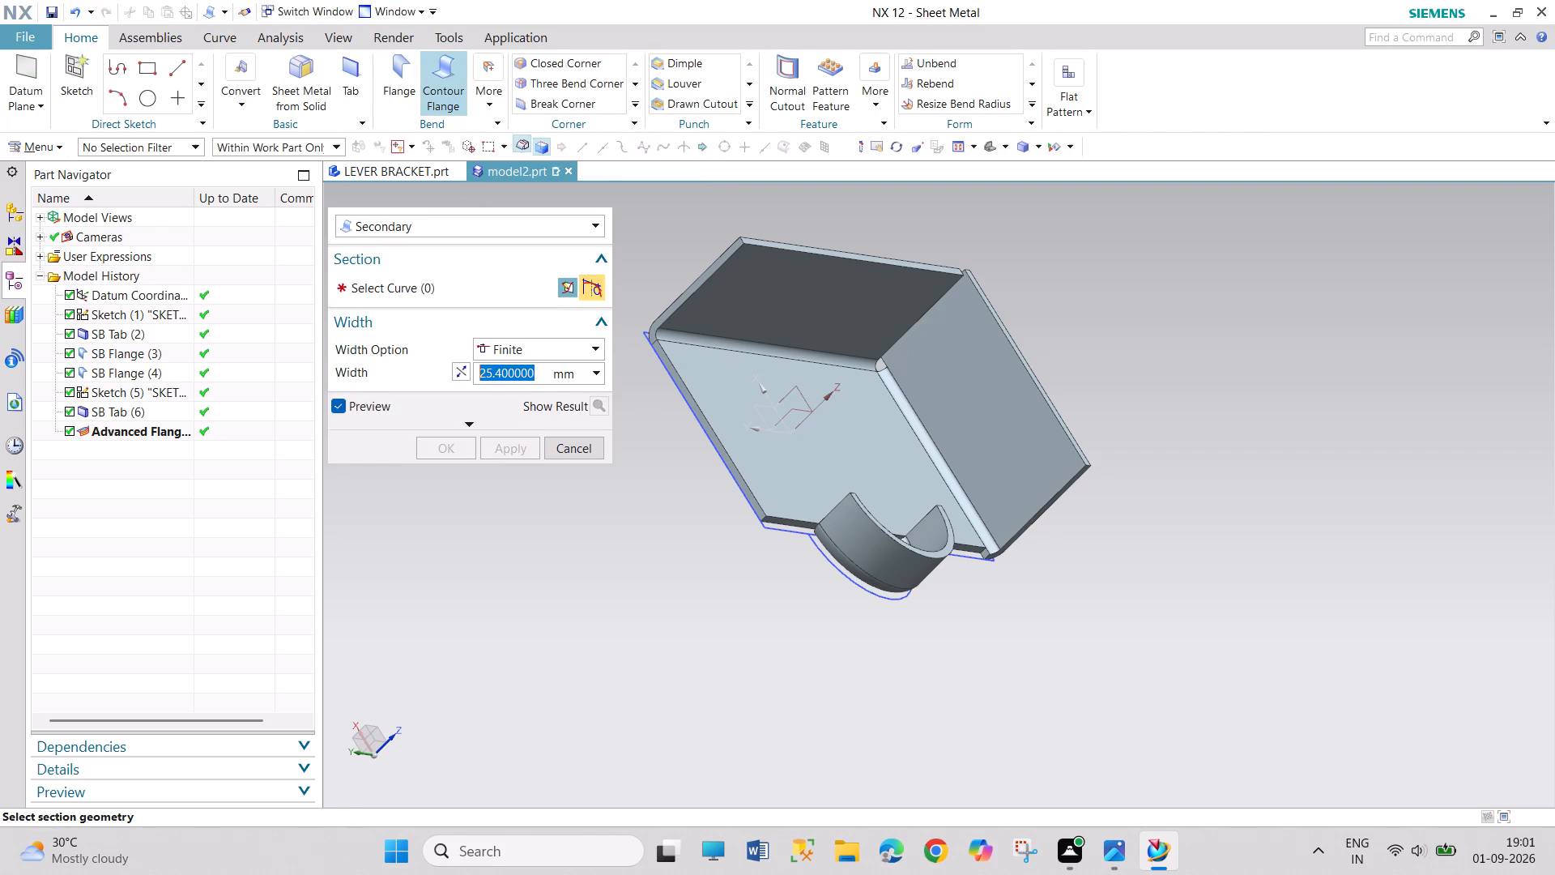
{"action": "middle_click_drag", "start_coordinate": [680, 476], "coordinate": [667, 510]}
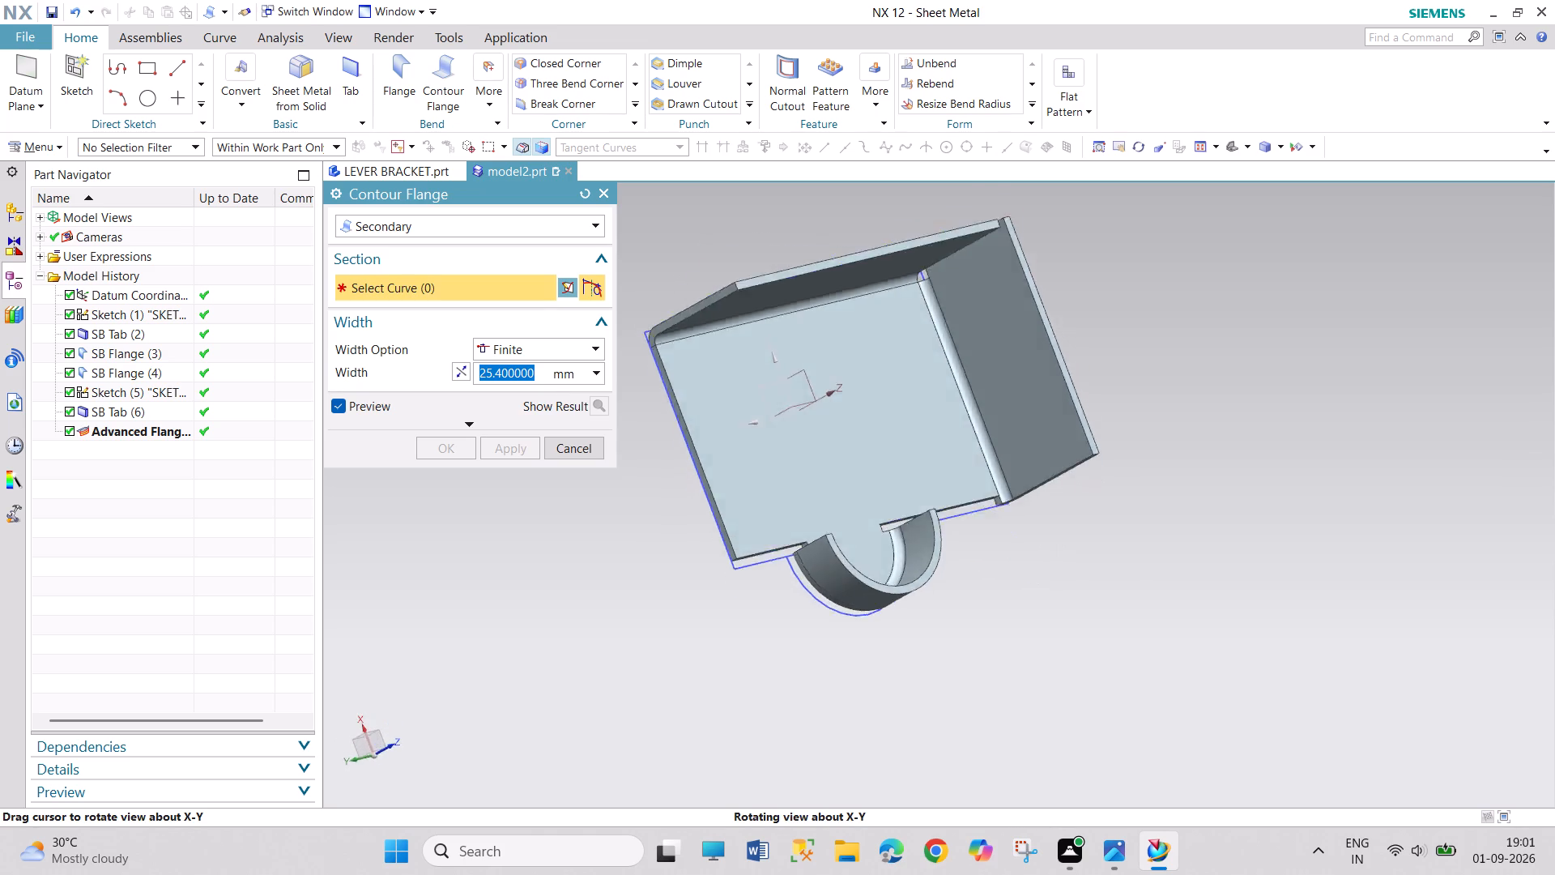
{"action": "middle_click_drag", "start_coordinate": [667, 510], "coordinate": [673, 544]}
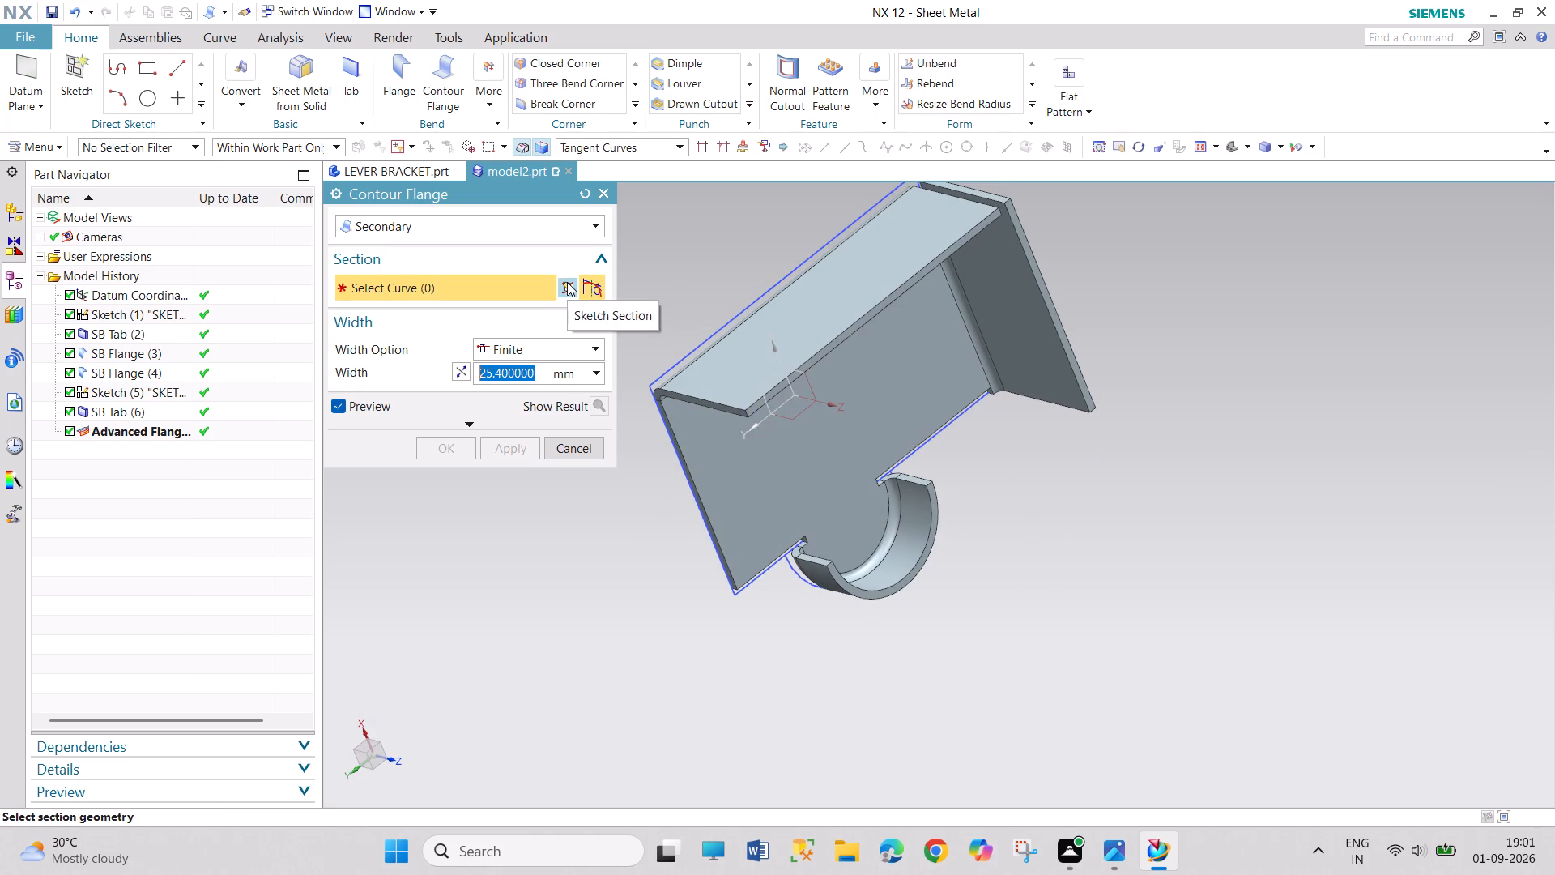
{"action": "left_click", "coordinate": [567, 282]}
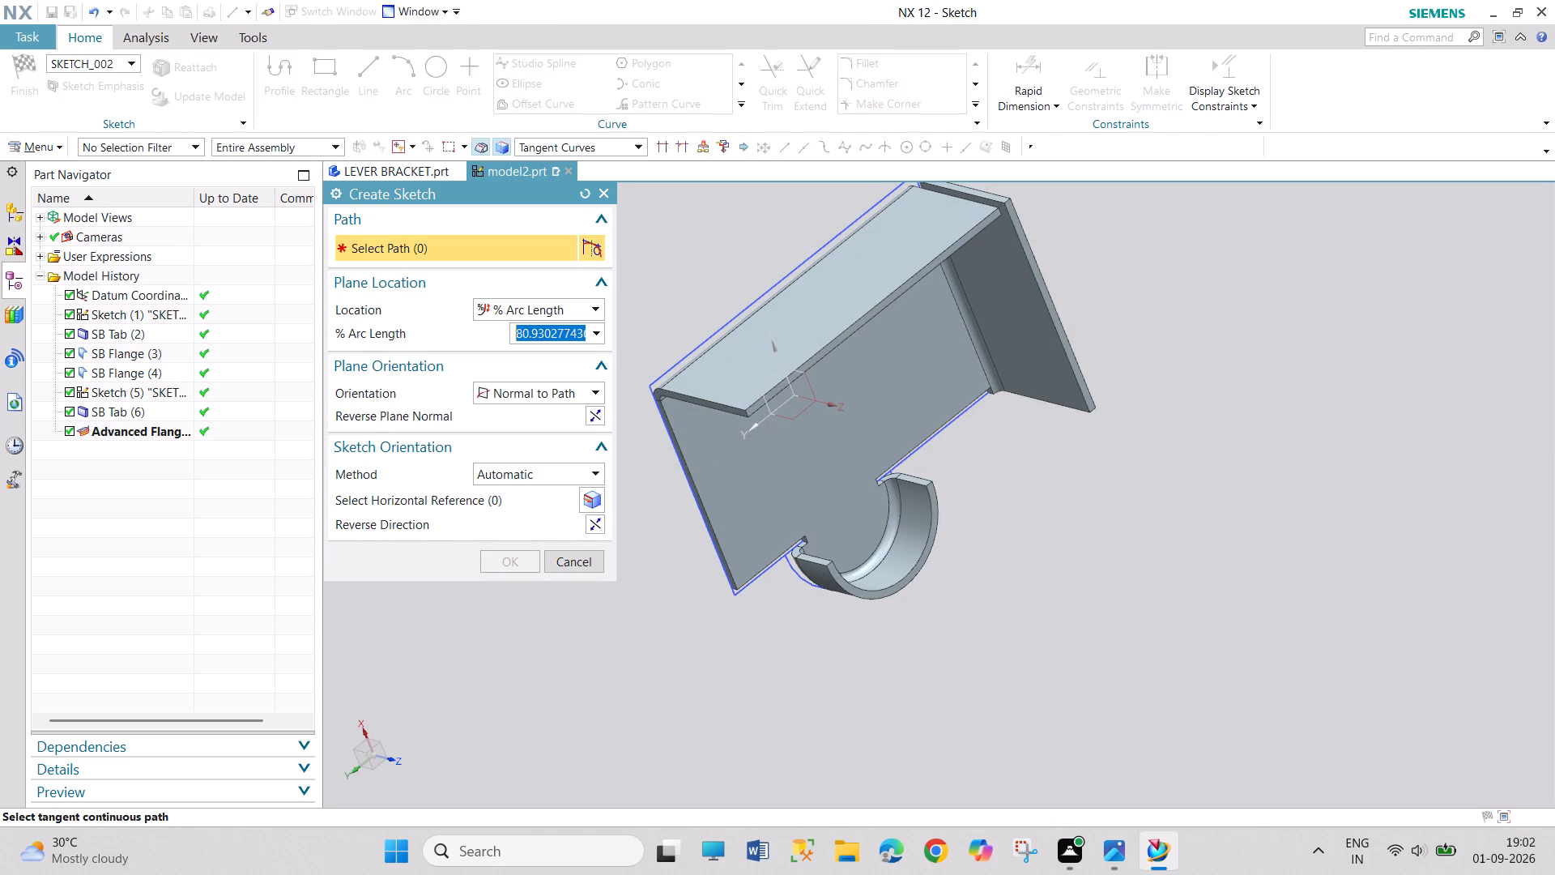
{"action": "left_click", "coordinate": [754, 584]}
{"action": "left_click", "coordinate": [509, 559]}
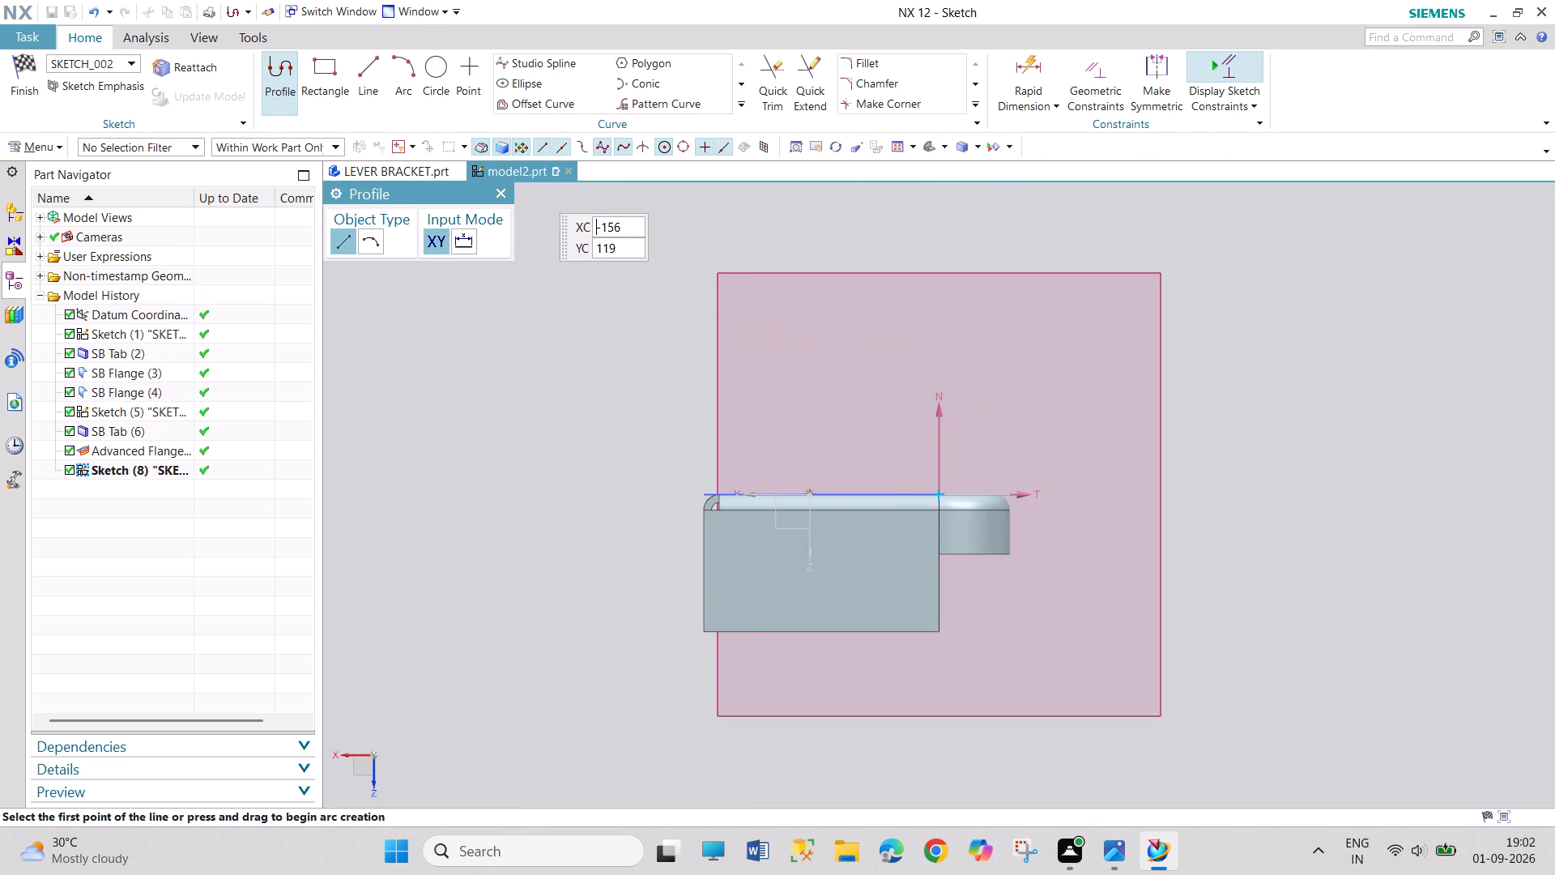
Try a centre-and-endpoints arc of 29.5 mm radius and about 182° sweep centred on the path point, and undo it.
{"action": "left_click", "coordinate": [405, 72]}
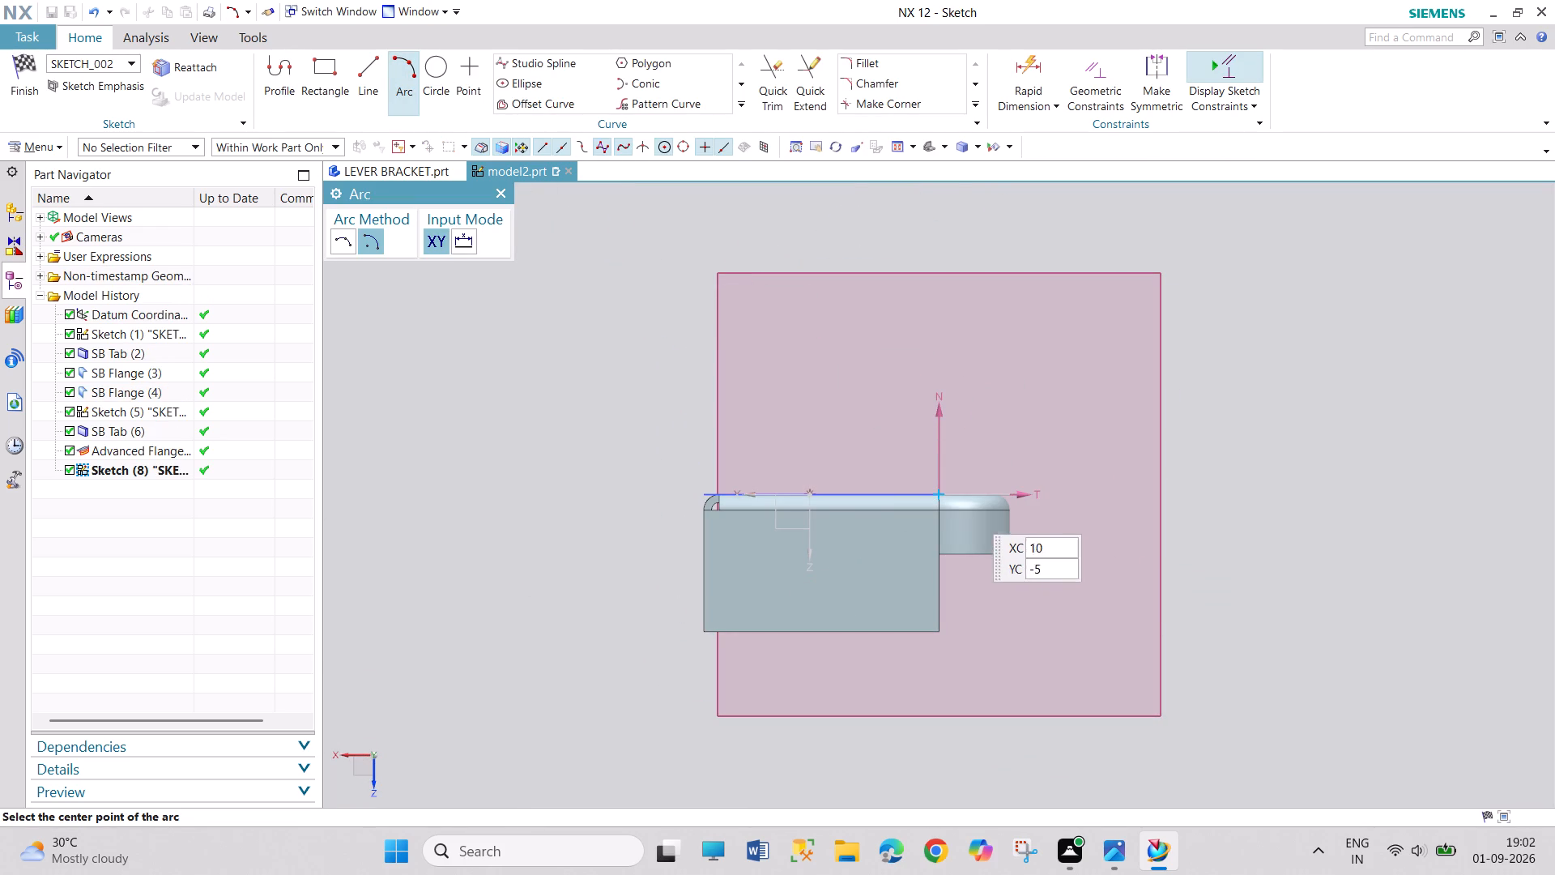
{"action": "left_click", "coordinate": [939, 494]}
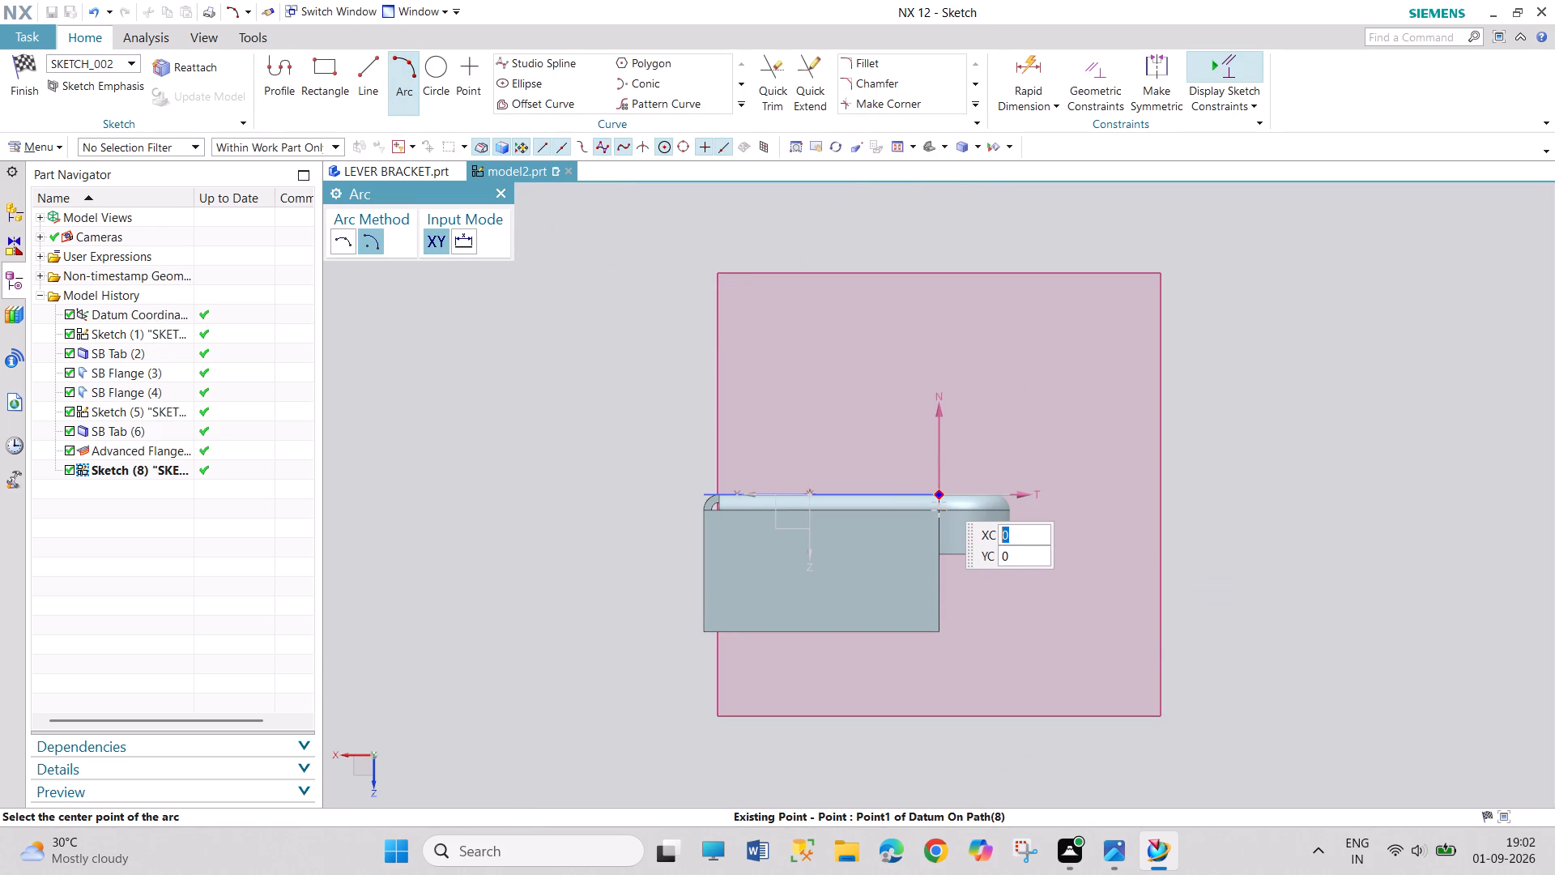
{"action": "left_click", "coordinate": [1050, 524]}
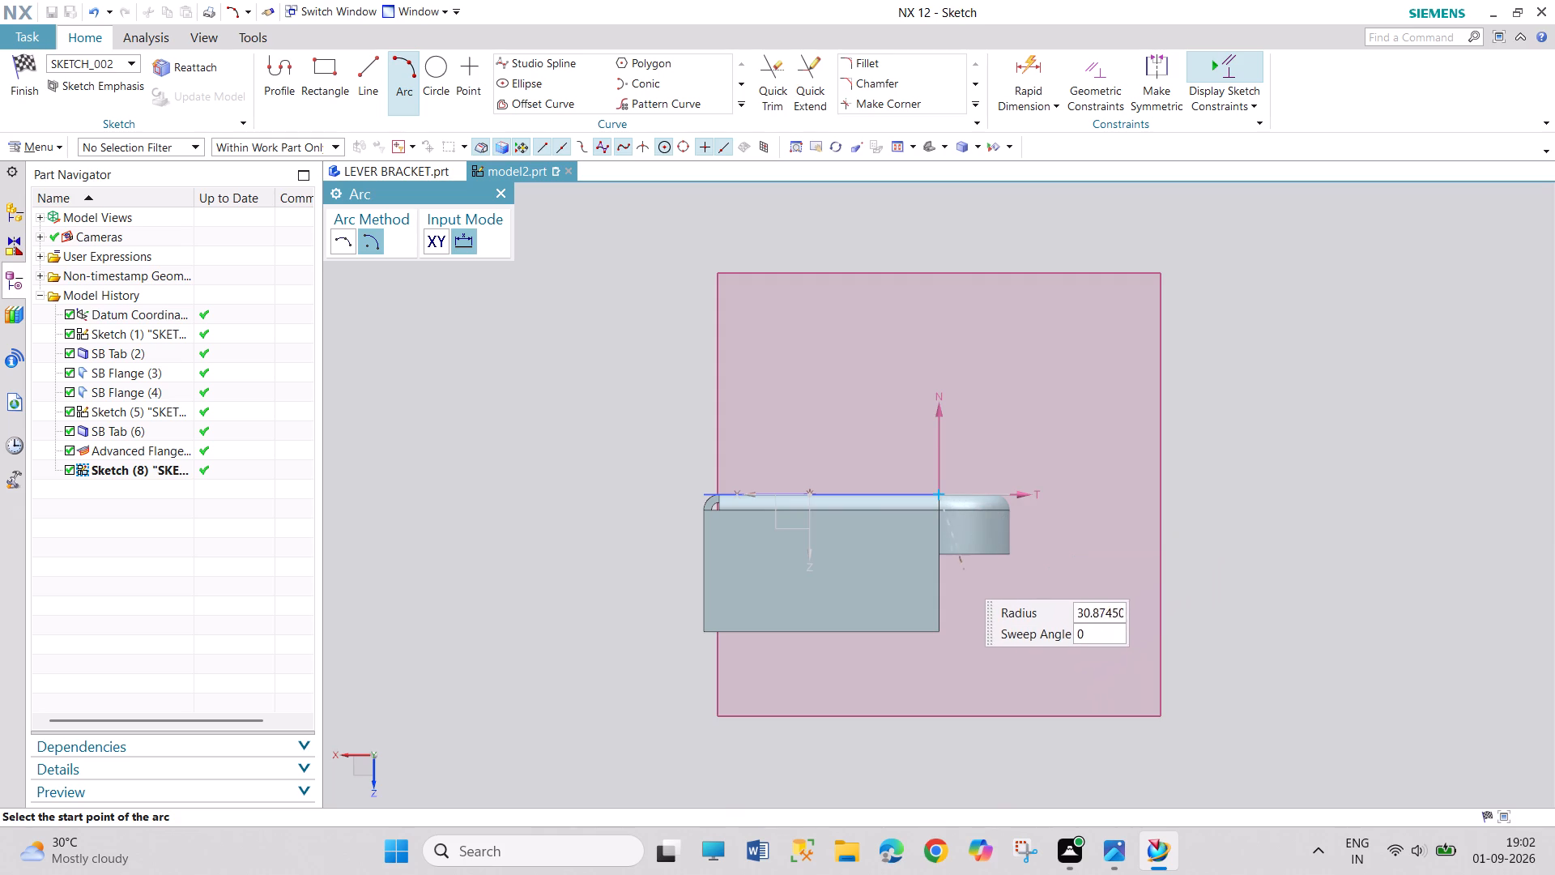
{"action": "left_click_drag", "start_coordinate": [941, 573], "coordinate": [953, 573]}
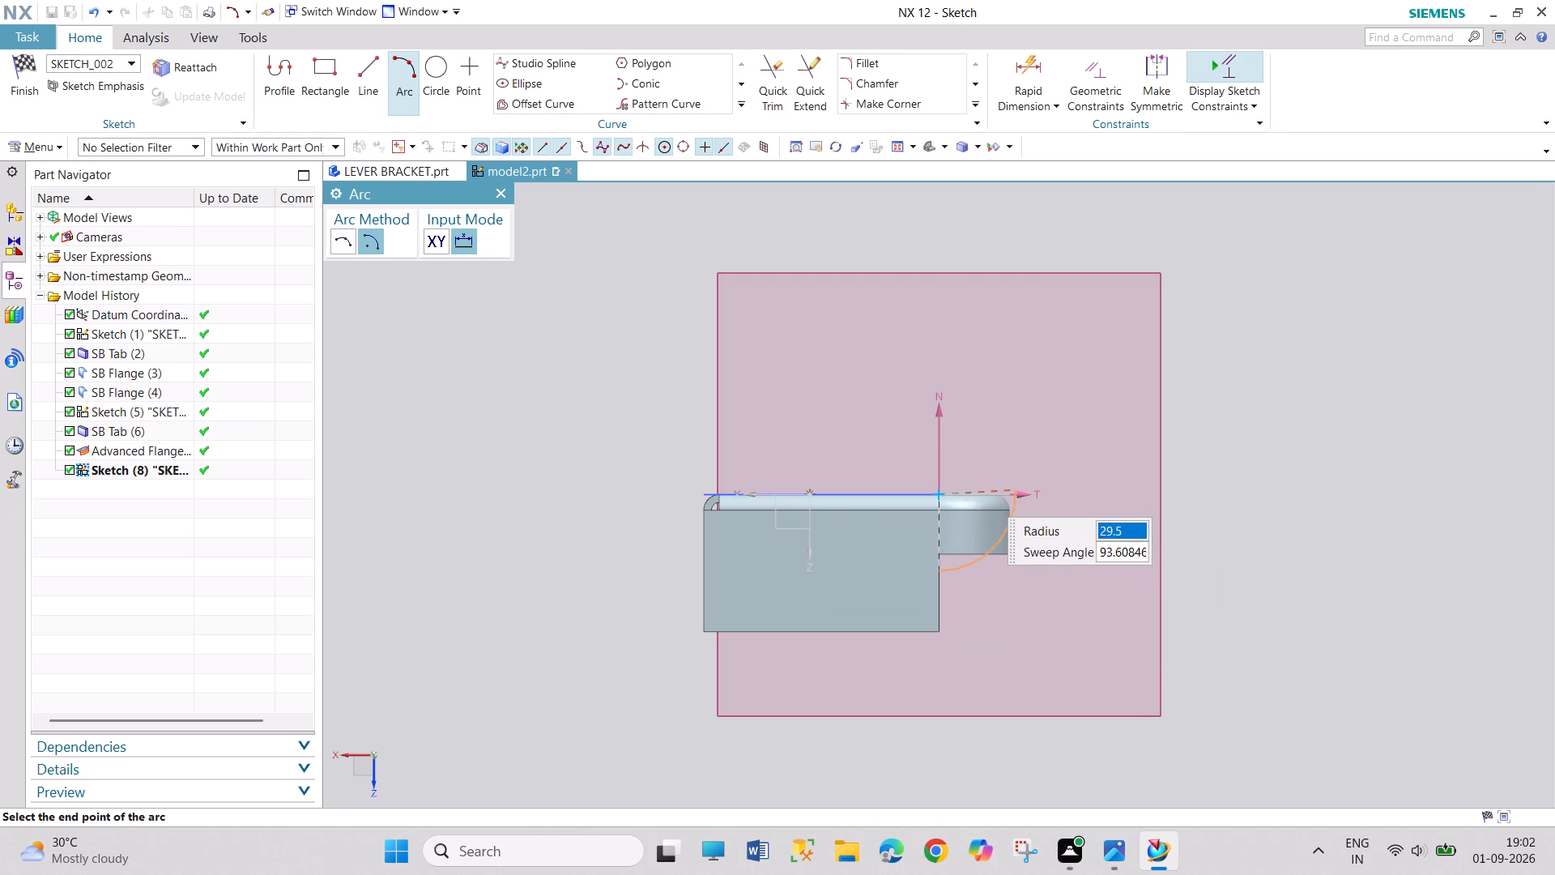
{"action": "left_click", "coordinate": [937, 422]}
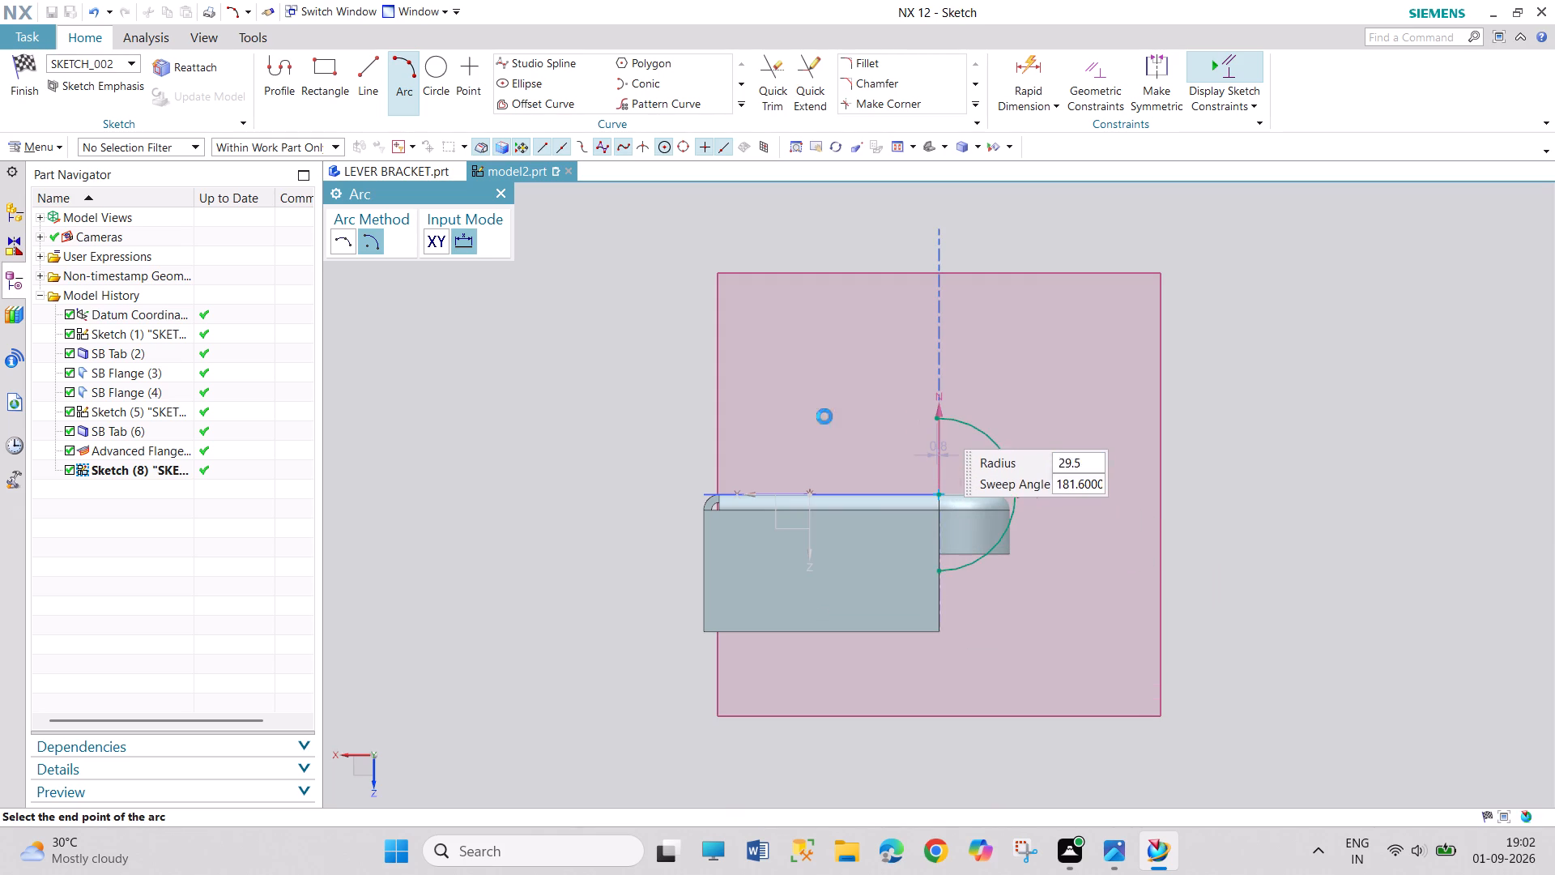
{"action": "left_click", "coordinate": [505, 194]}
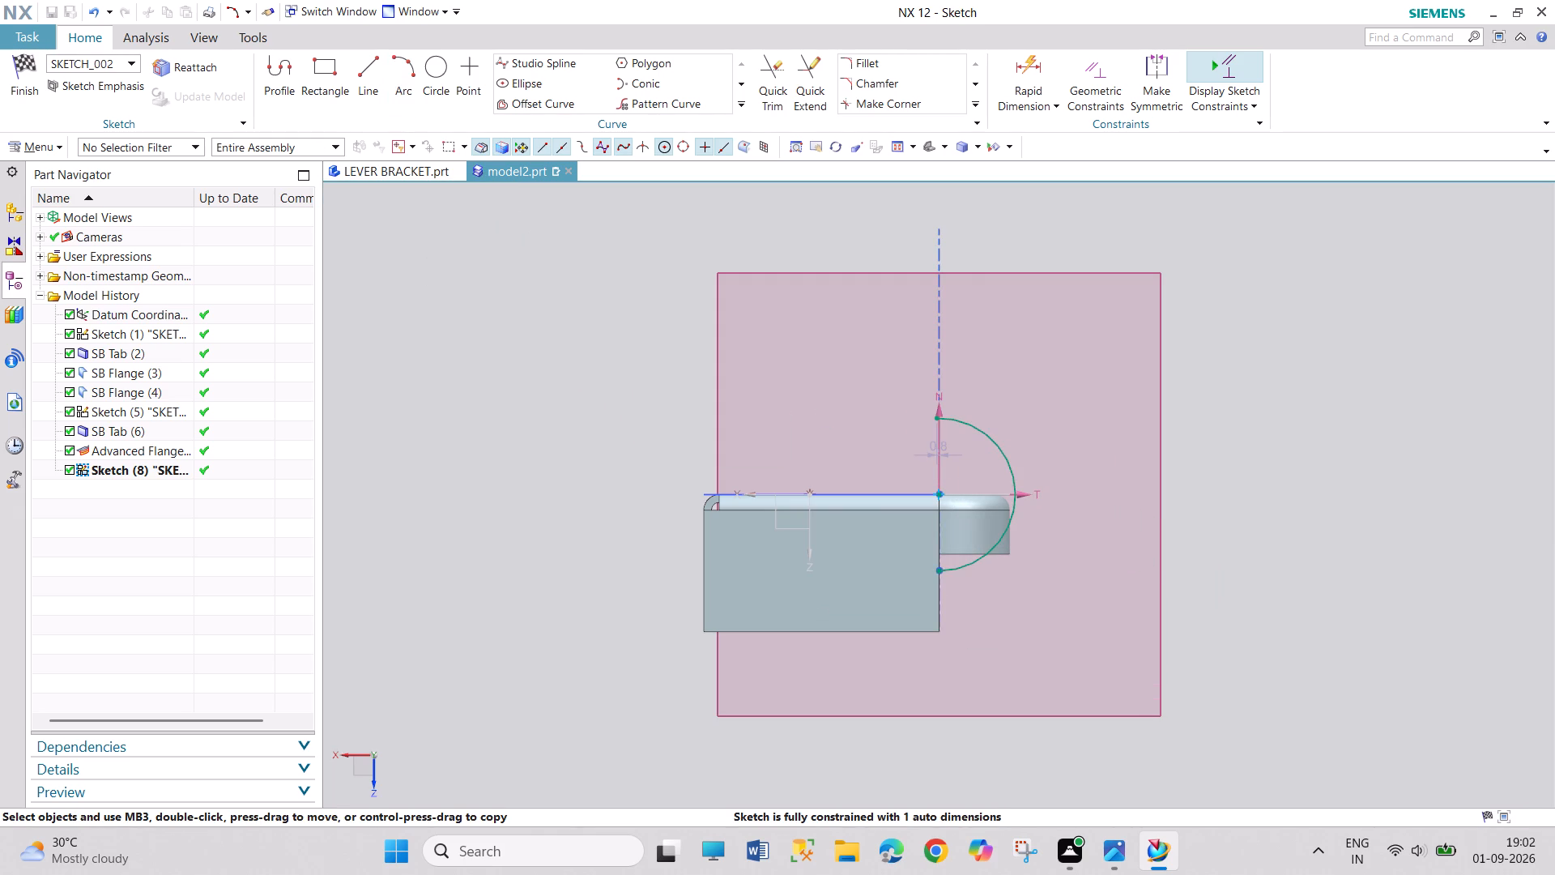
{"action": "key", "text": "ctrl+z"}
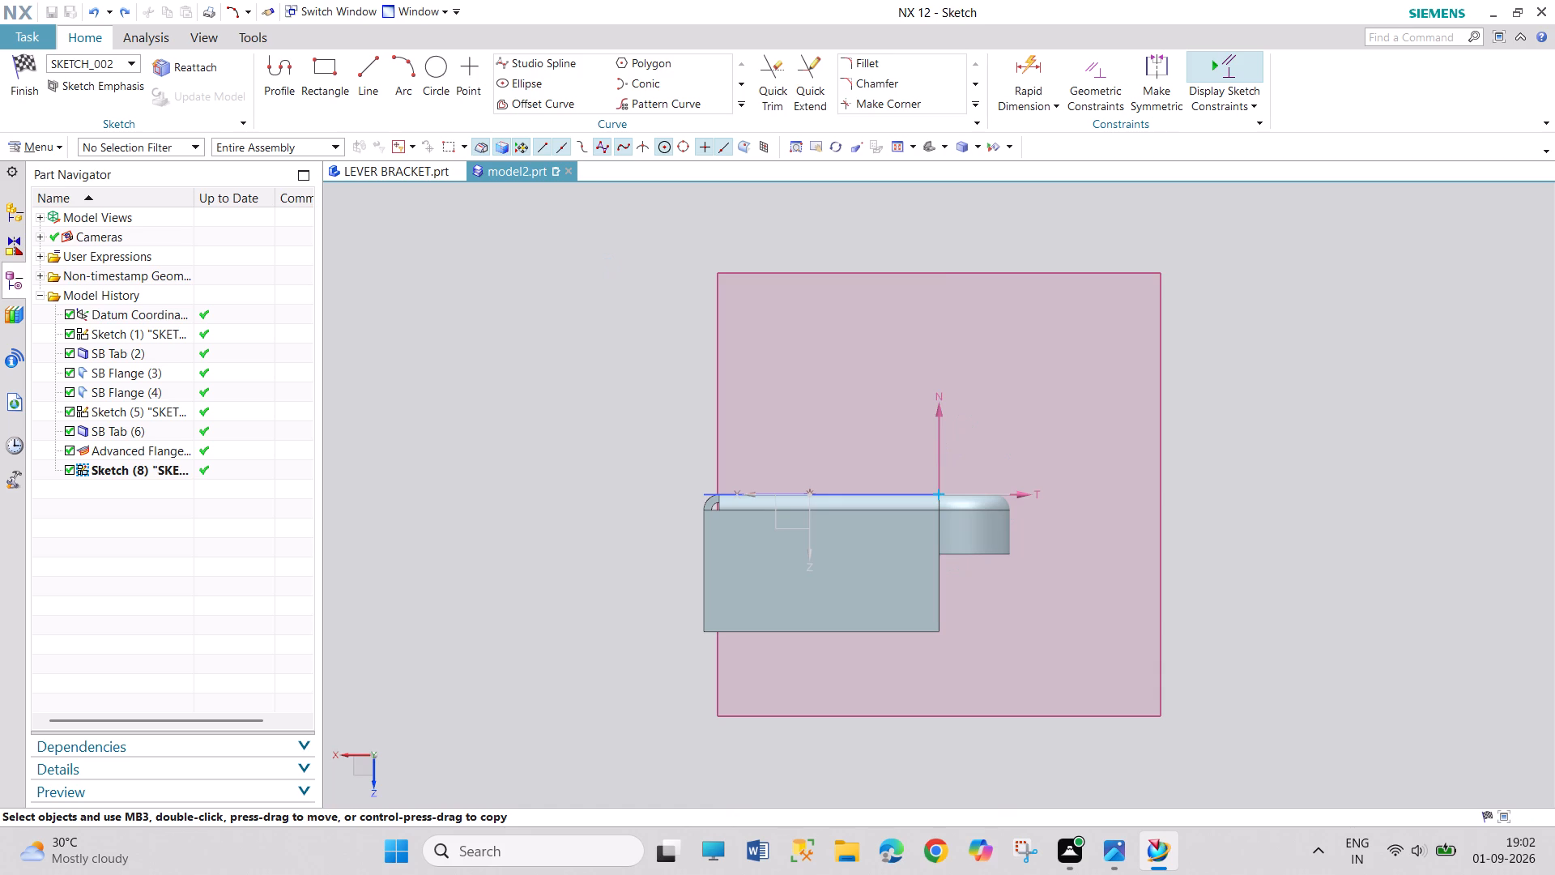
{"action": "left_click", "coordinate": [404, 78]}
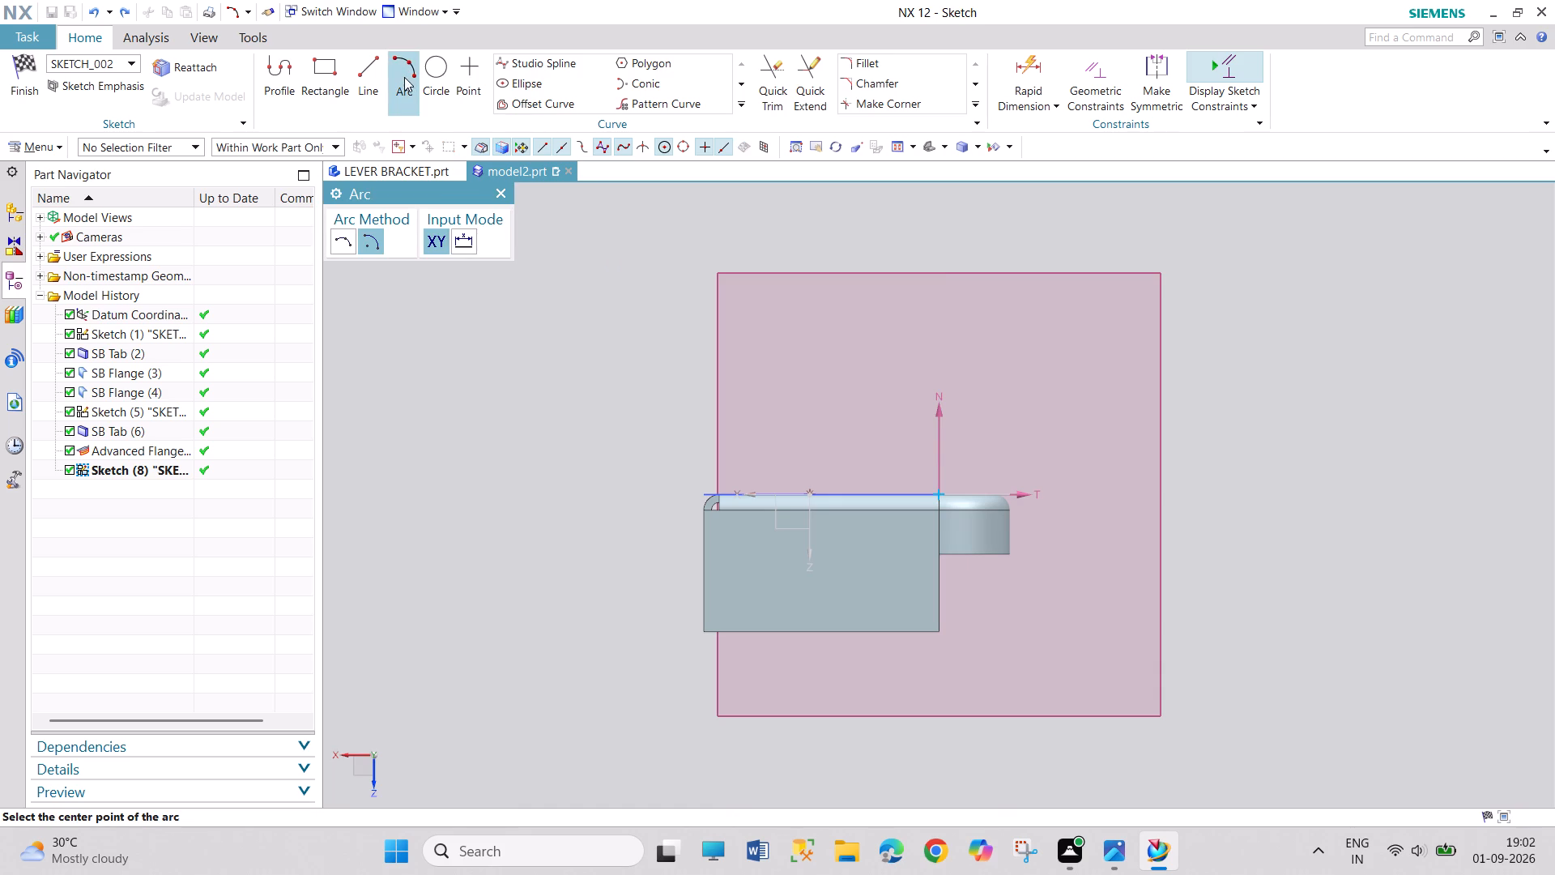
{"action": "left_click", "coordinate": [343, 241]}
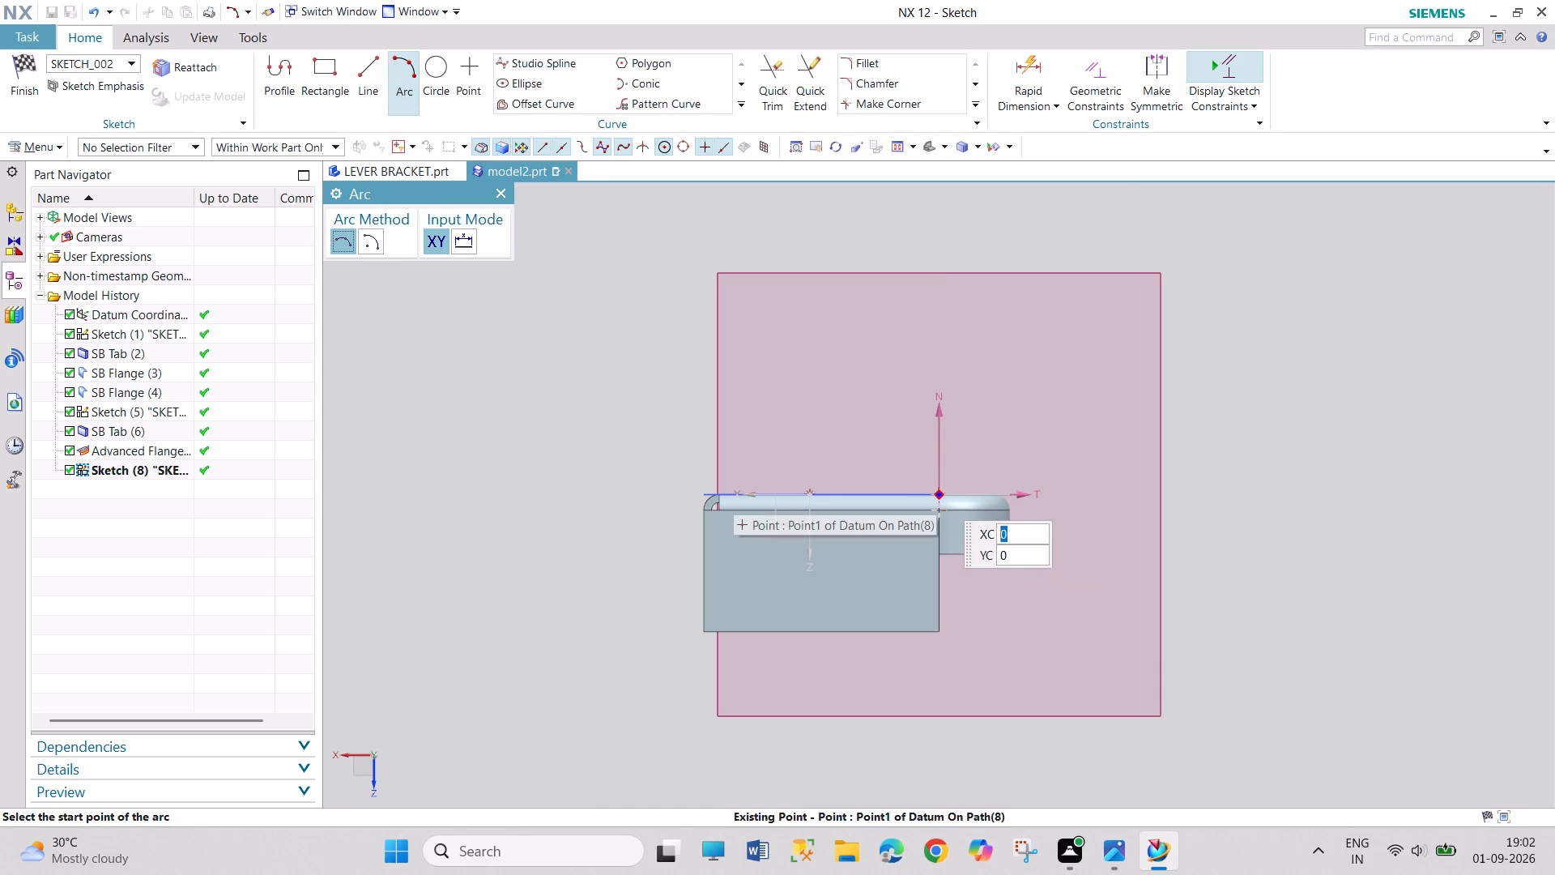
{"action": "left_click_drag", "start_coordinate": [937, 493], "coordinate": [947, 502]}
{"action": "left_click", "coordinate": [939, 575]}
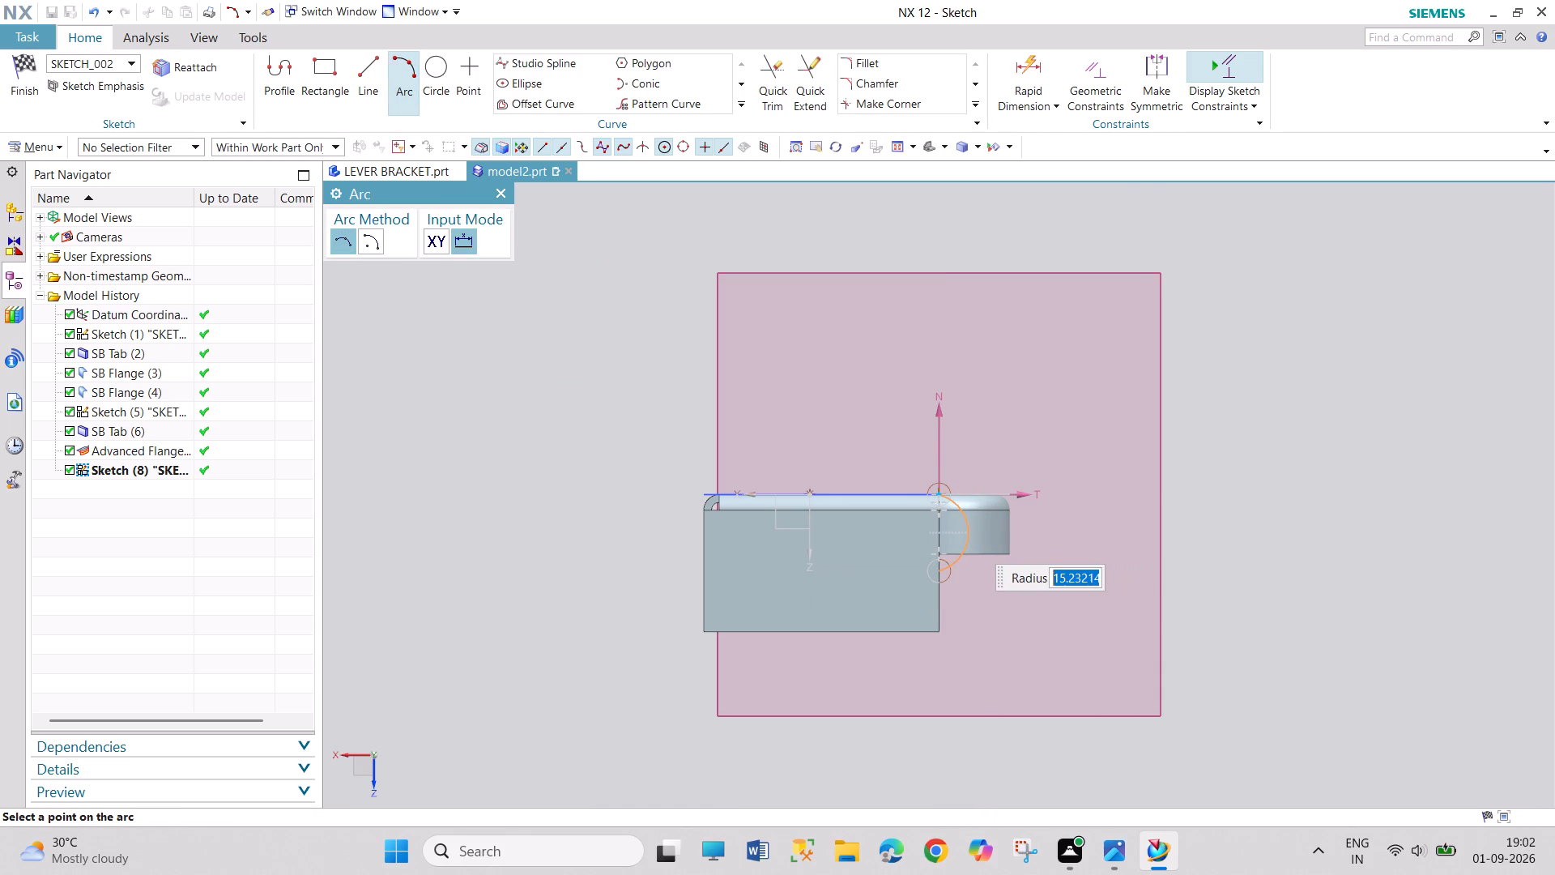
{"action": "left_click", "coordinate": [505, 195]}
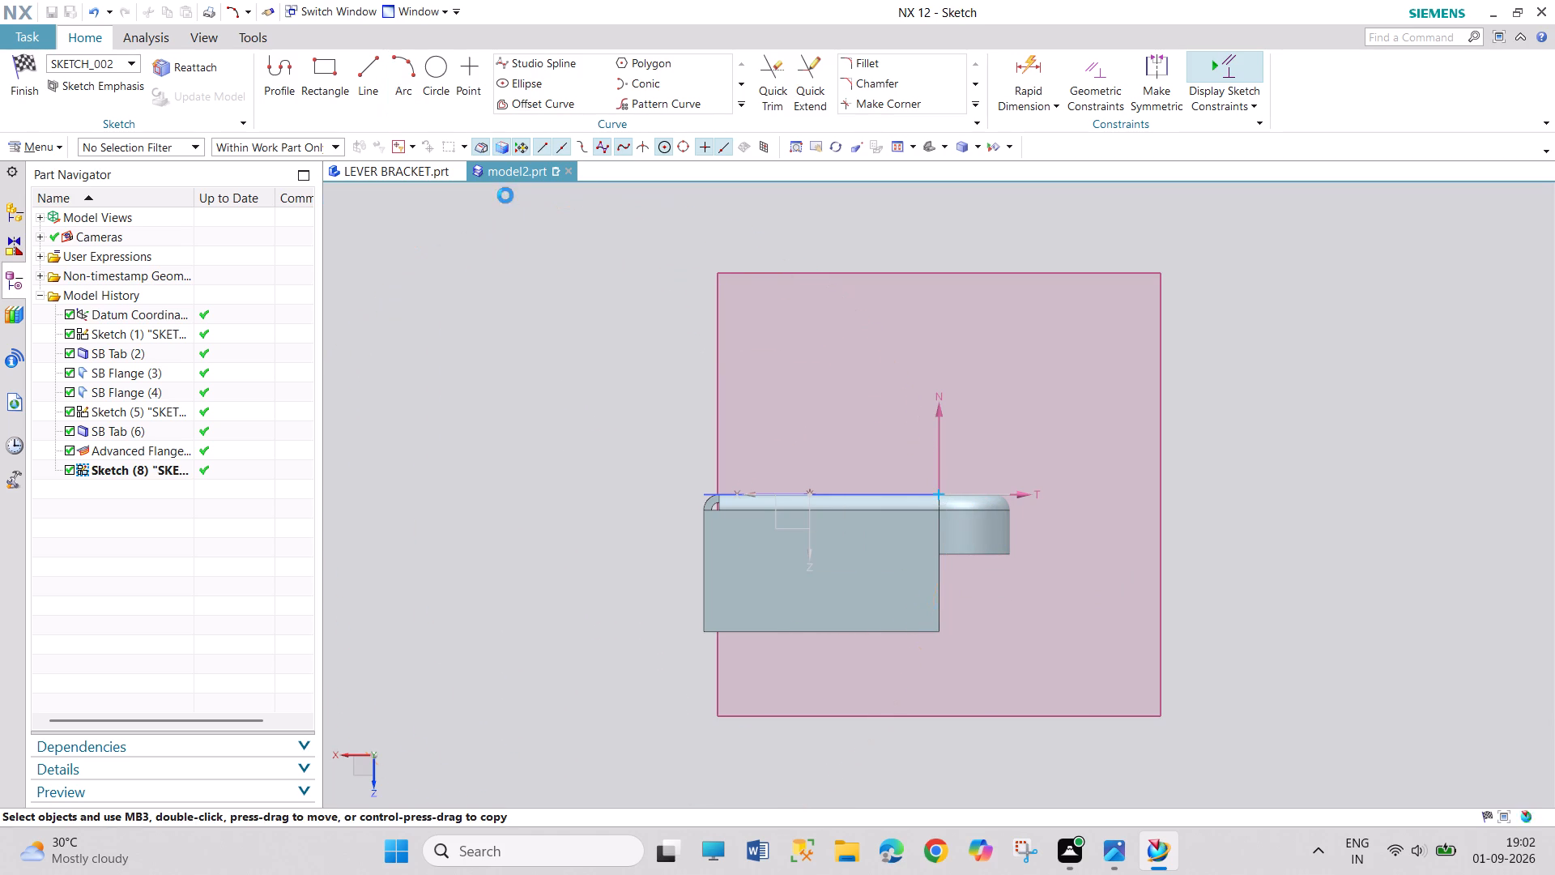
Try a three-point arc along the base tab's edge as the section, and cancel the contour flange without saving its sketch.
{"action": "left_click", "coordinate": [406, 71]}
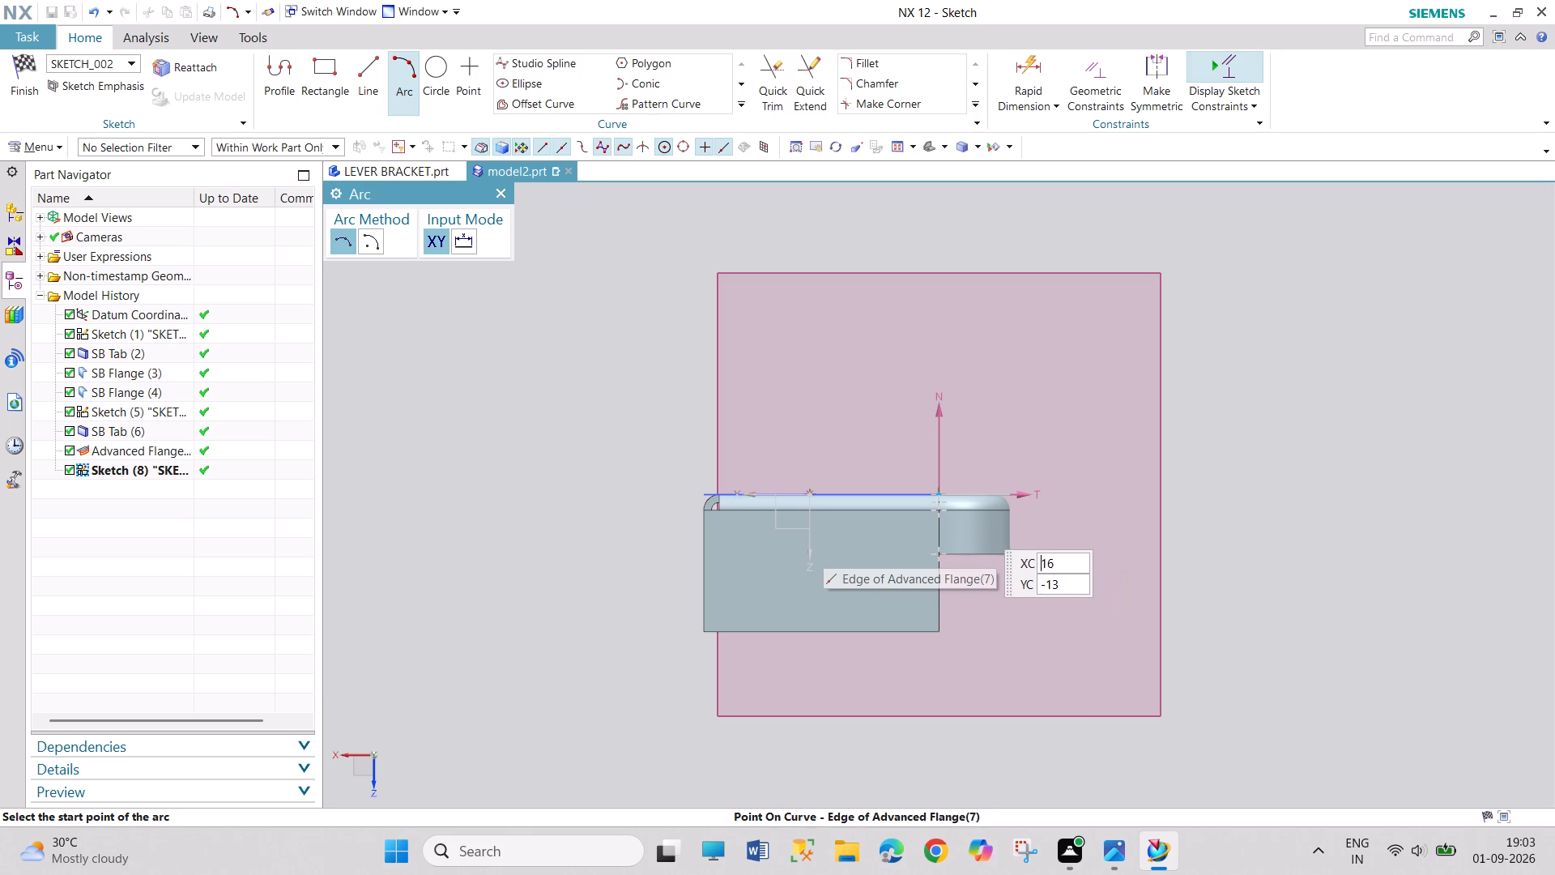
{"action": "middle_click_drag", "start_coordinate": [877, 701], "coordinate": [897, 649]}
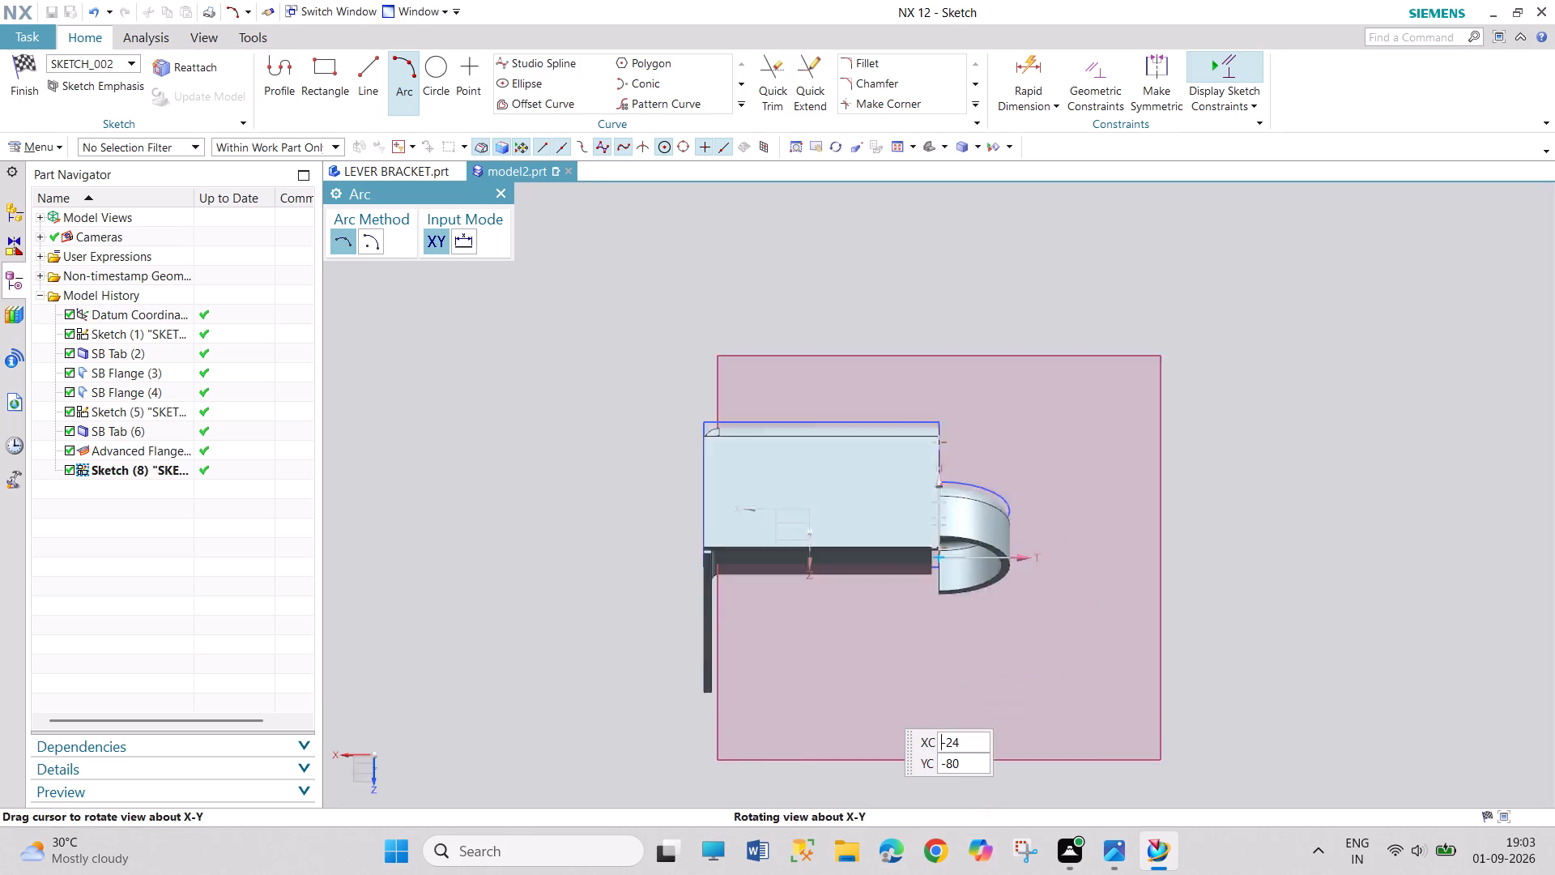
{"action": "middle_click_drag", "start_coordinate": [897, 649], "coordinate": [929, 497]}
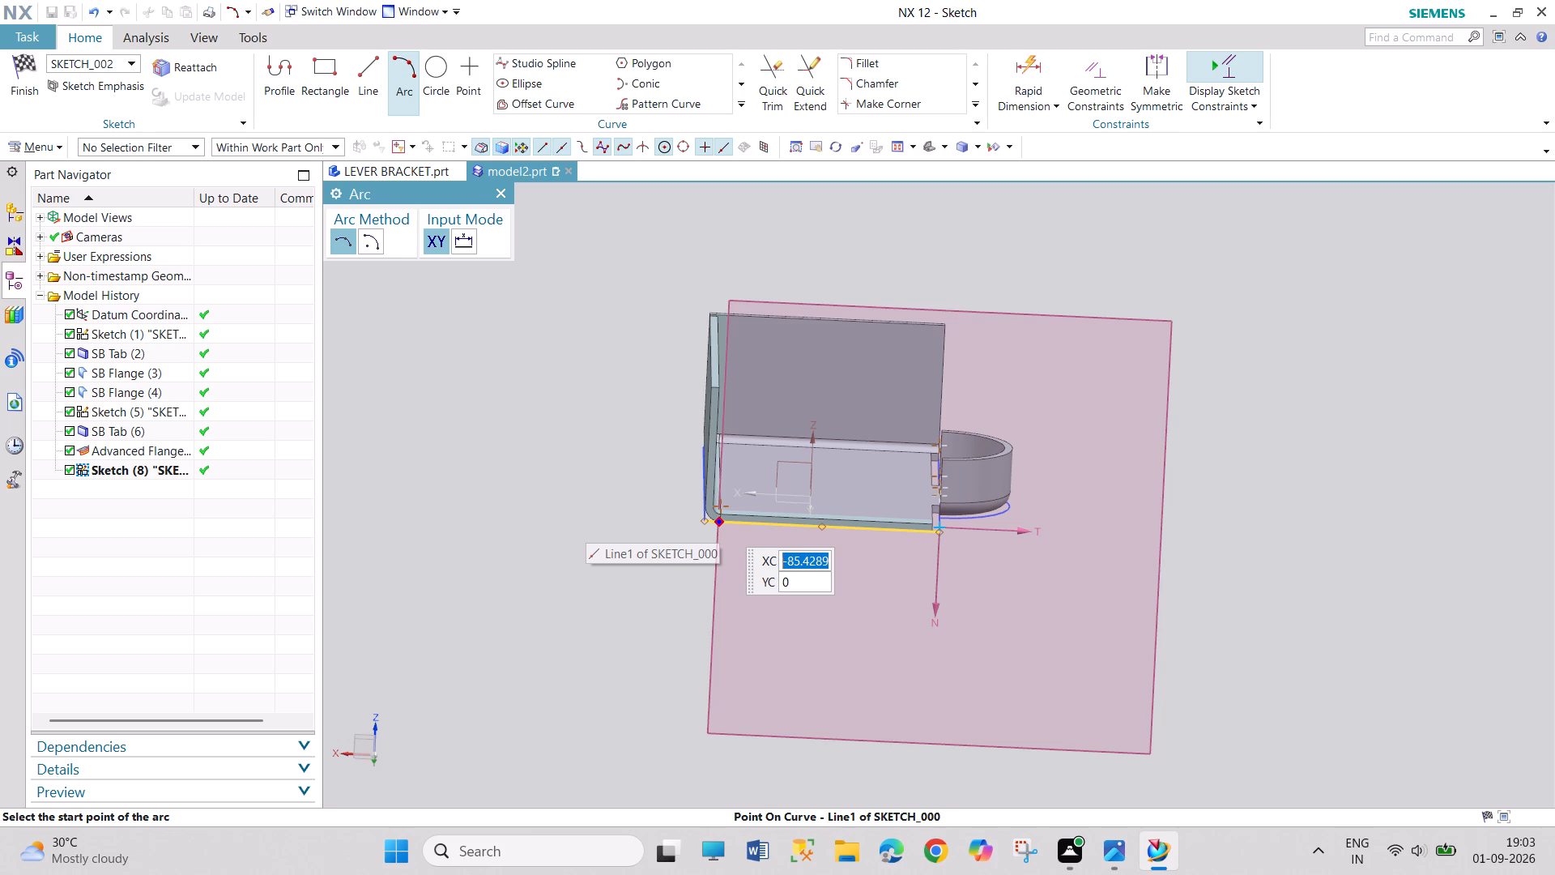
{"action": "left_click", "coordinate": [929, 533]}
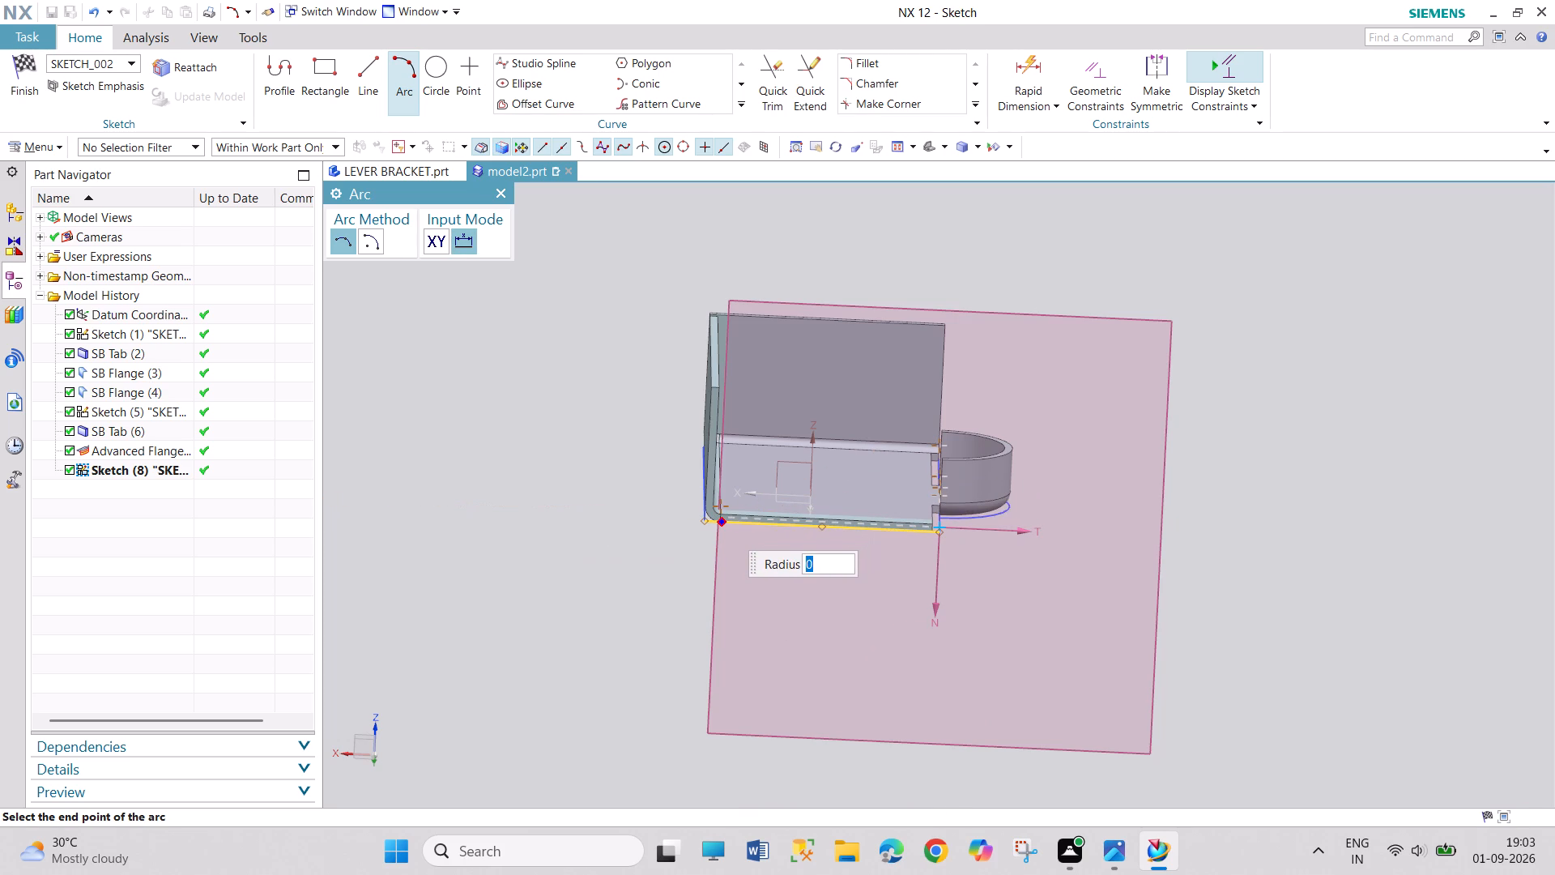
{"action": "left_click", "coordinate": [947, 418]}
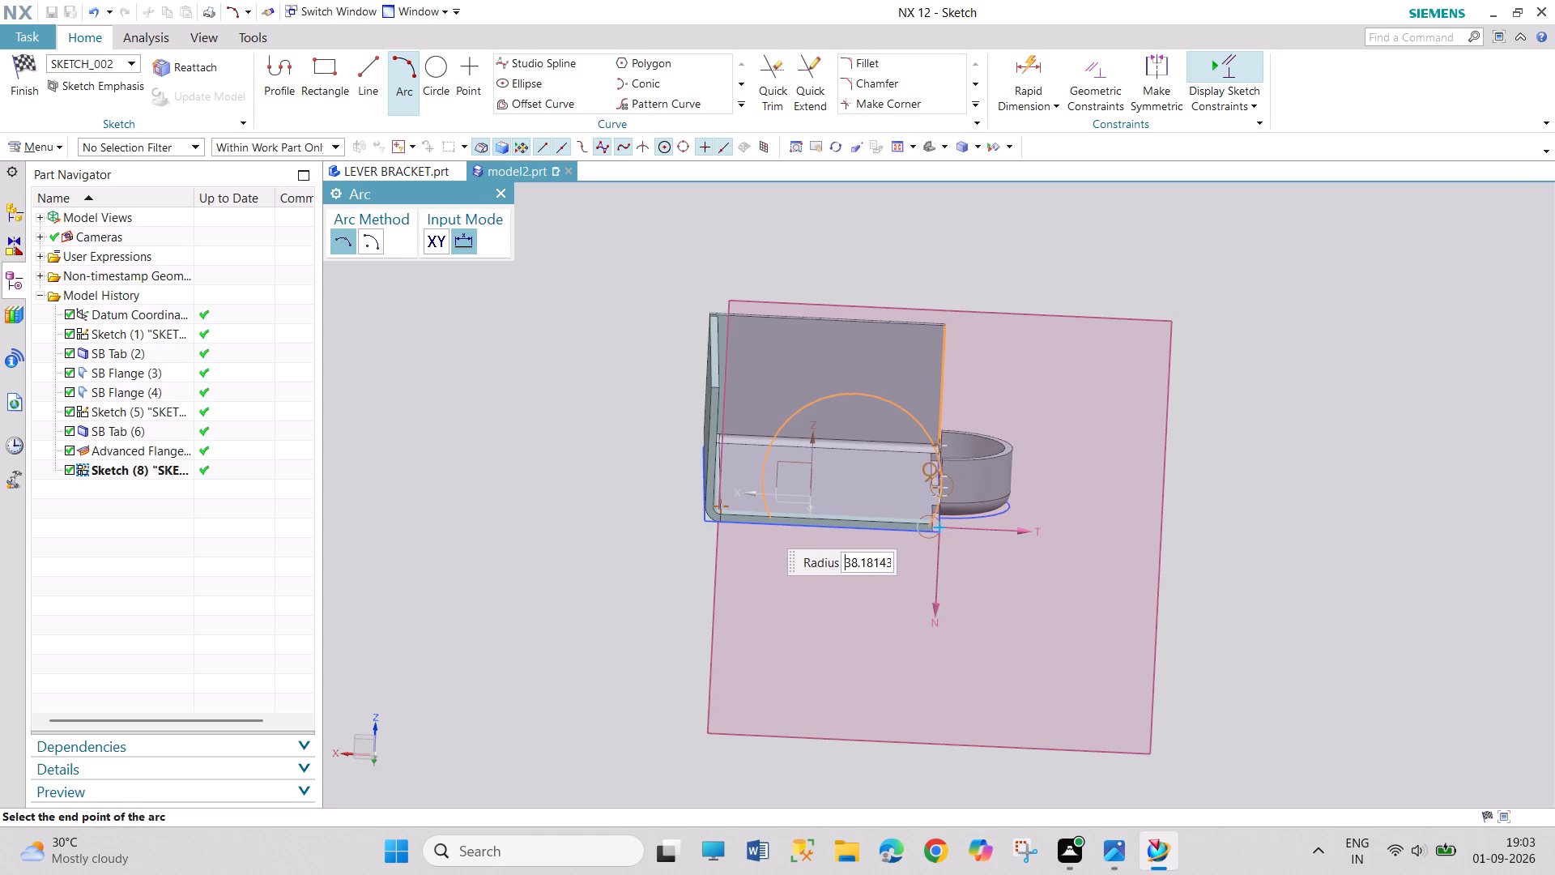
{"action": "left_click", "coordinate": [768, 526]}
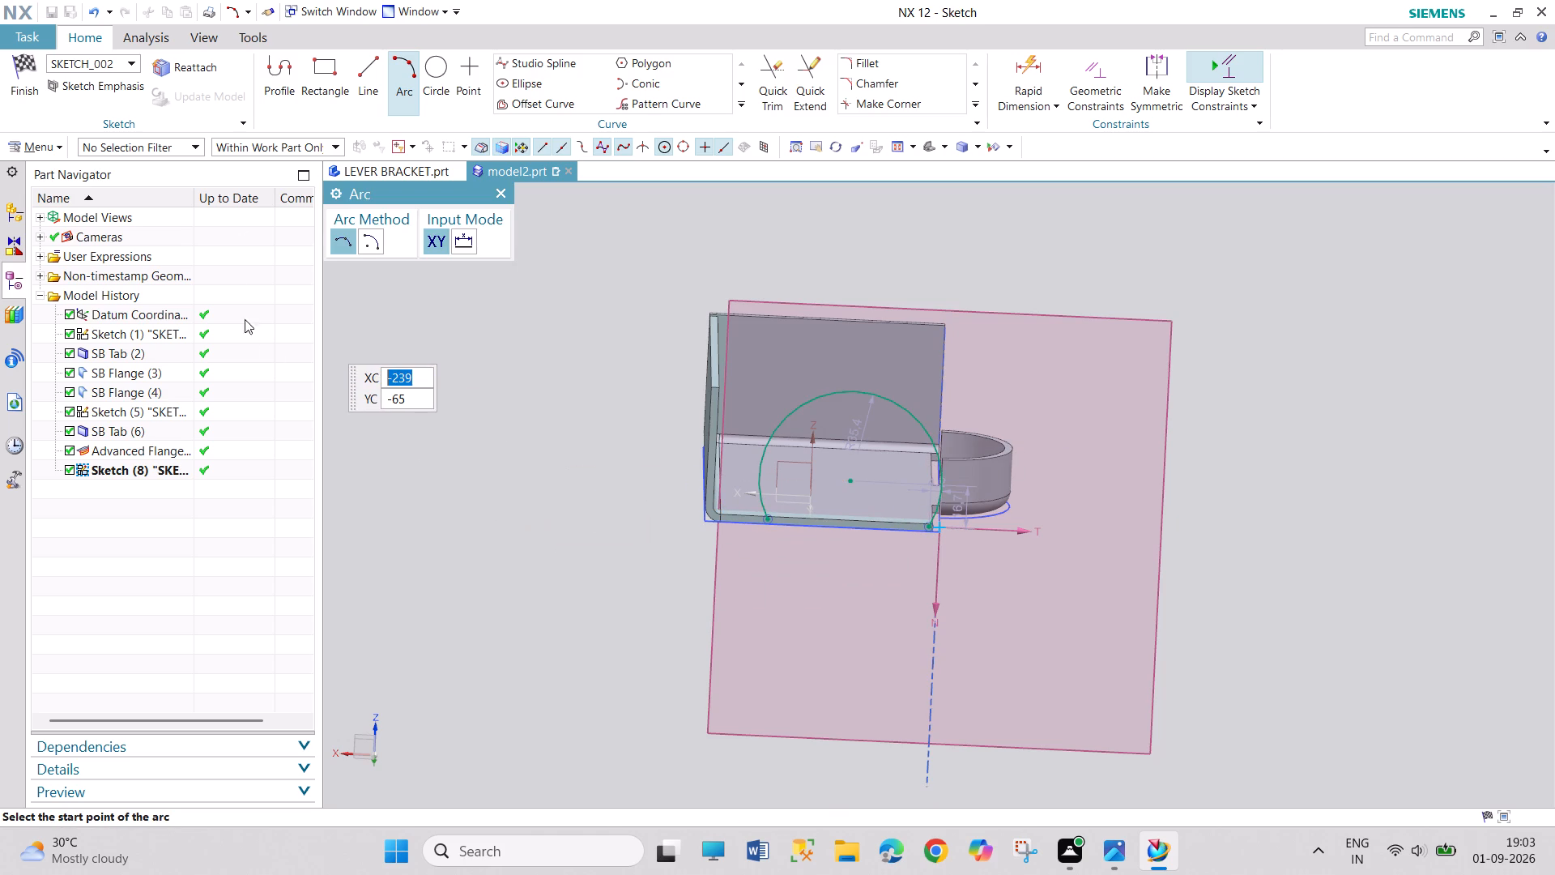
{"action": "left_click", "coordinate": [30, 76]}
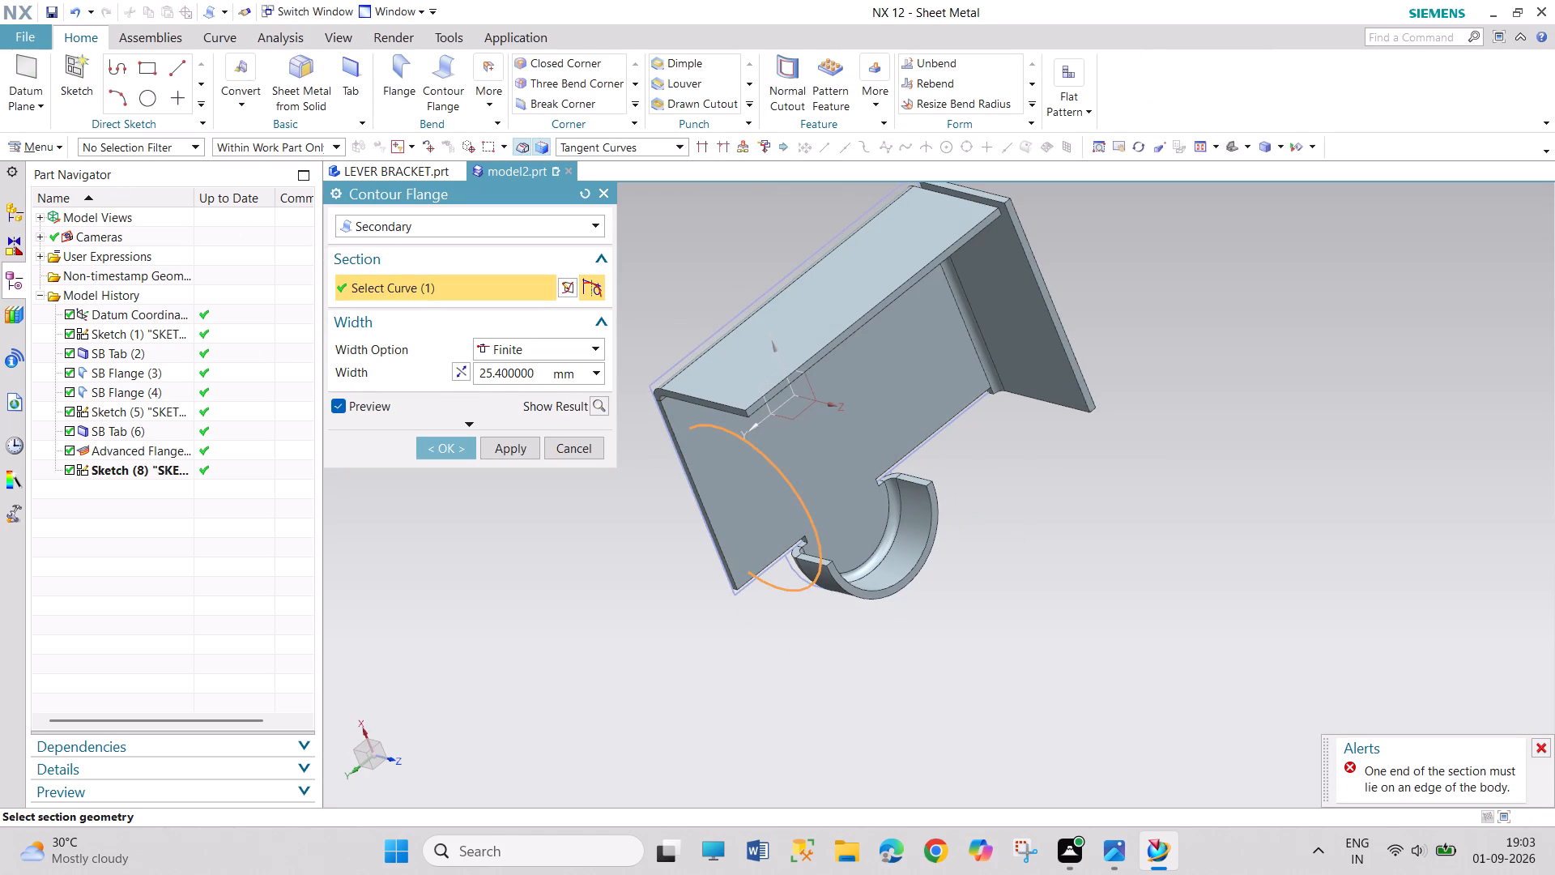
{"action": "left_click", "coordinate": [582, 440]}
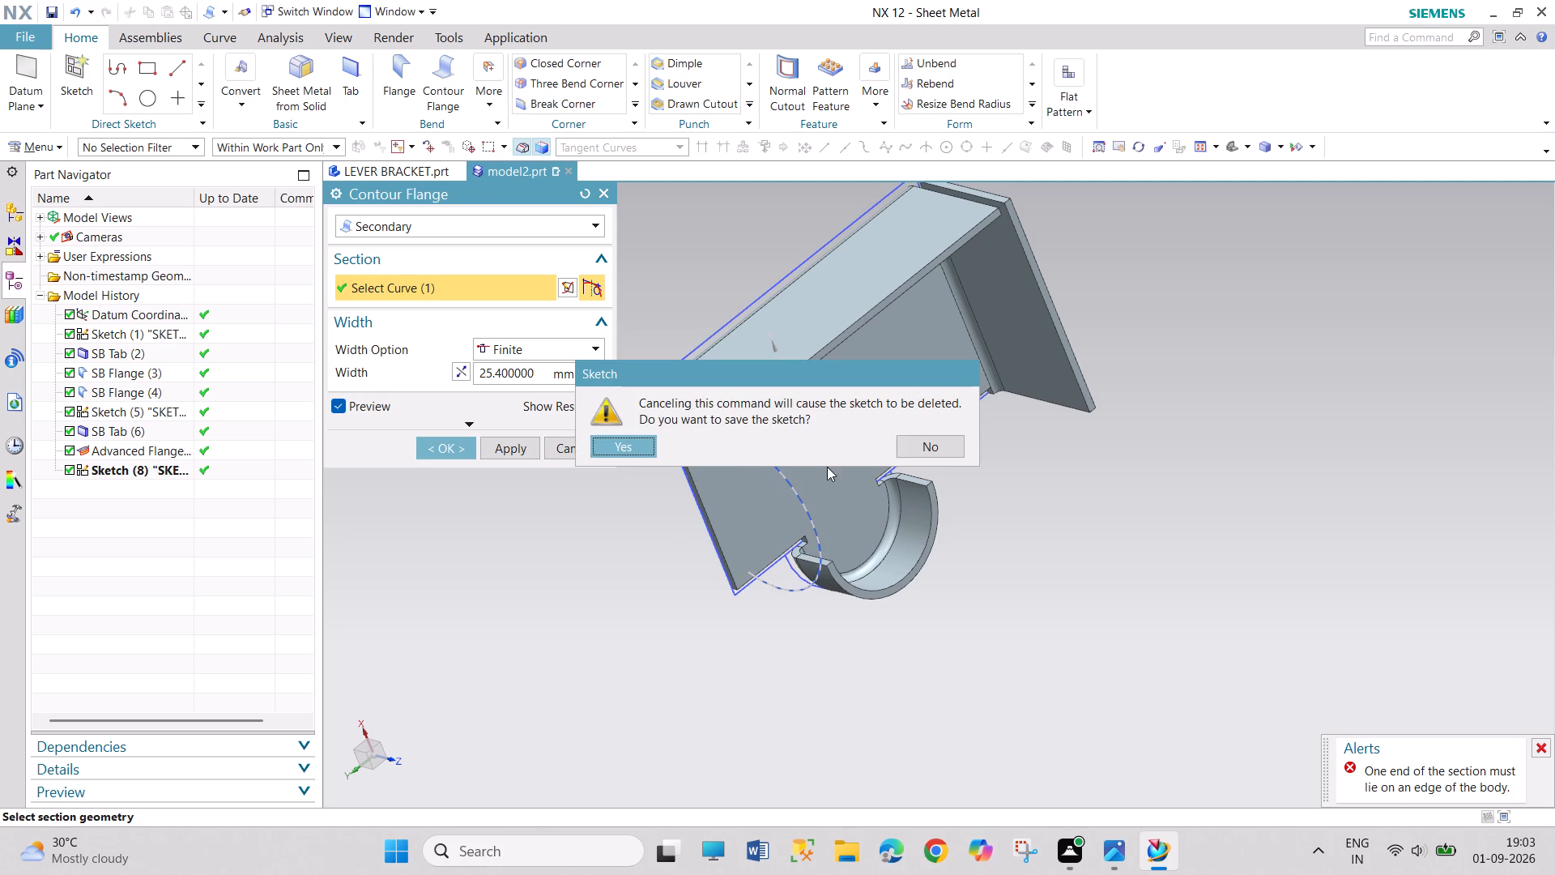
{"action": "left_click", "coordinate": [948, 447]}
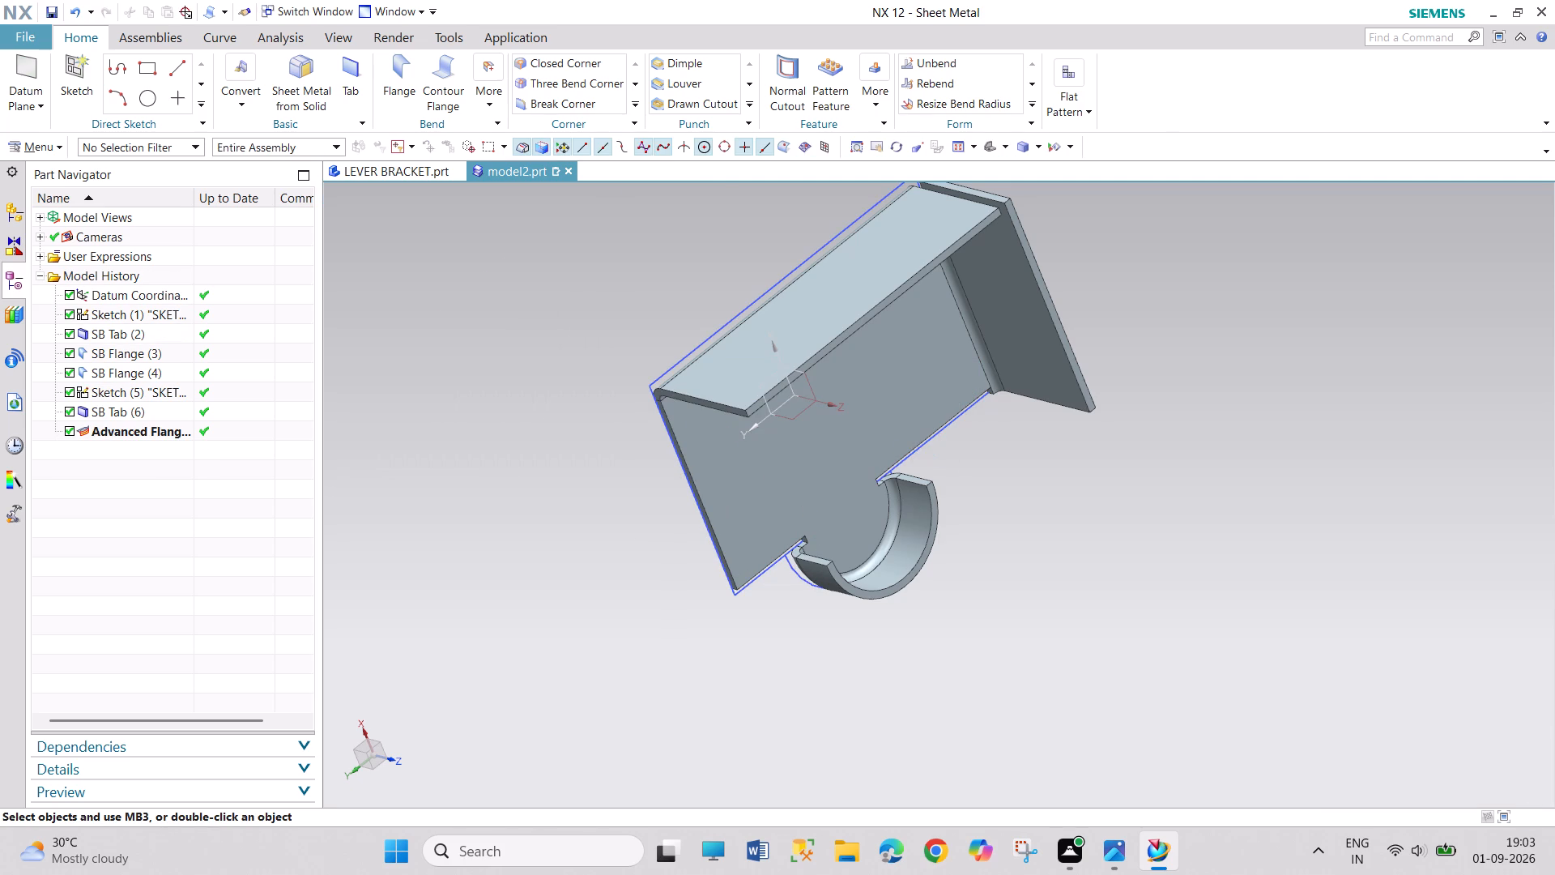
Start a hem flange on the base tab's free short edge, opposite the end flange.
{"action": "left_click", "coordinate": [488, 100]}
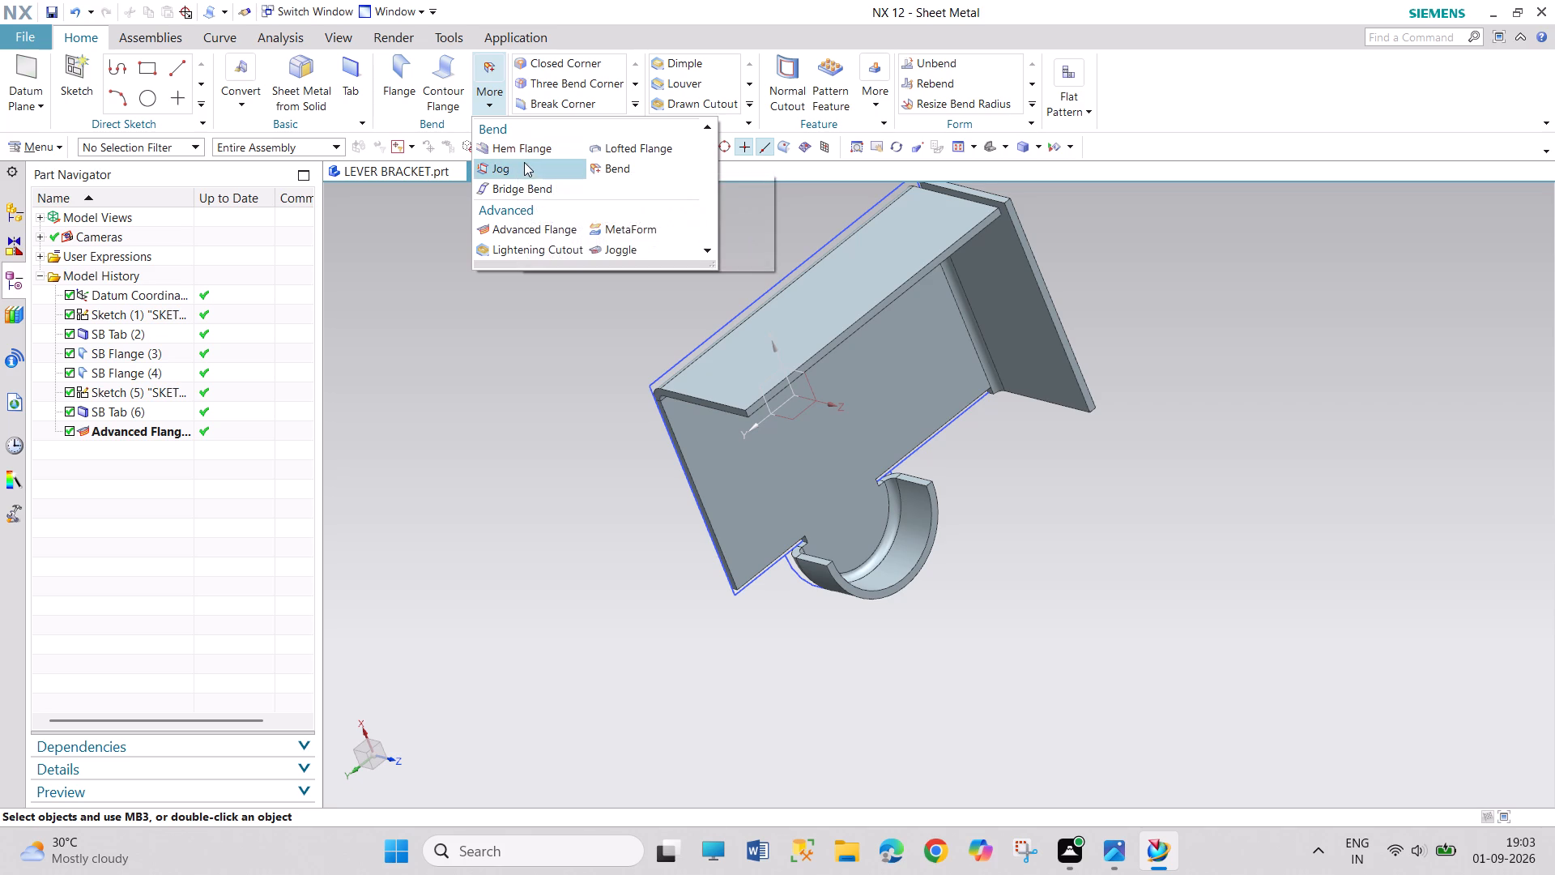
{"action": "left_click", "coordinate": [526, 148]}
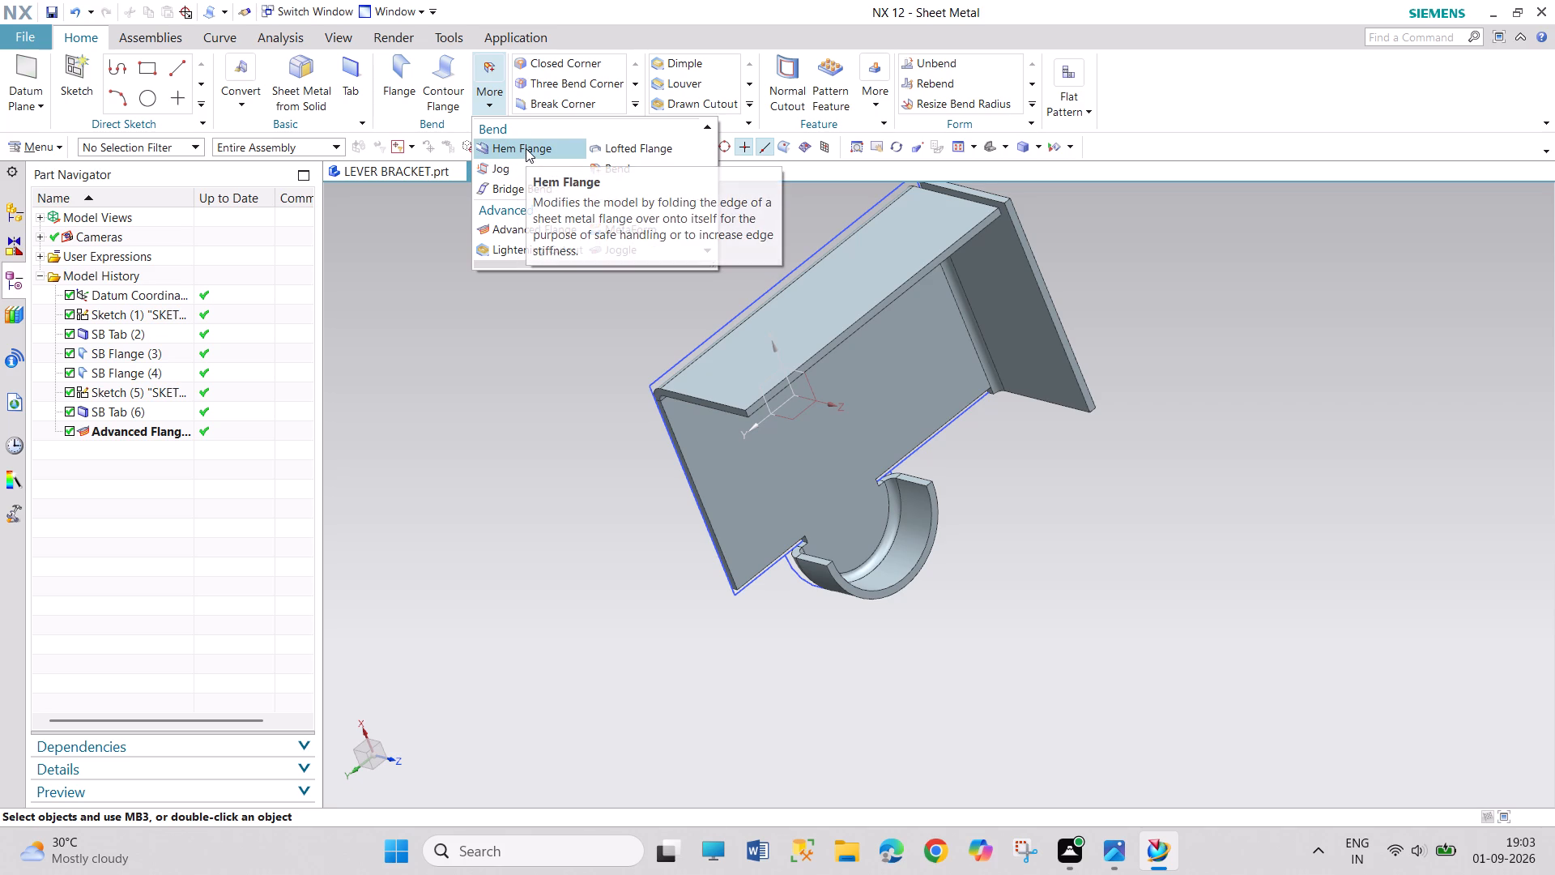
{"action": "middle_click_drag", "start_coordinate": [867, 672], "coordinate": [873, 623]}
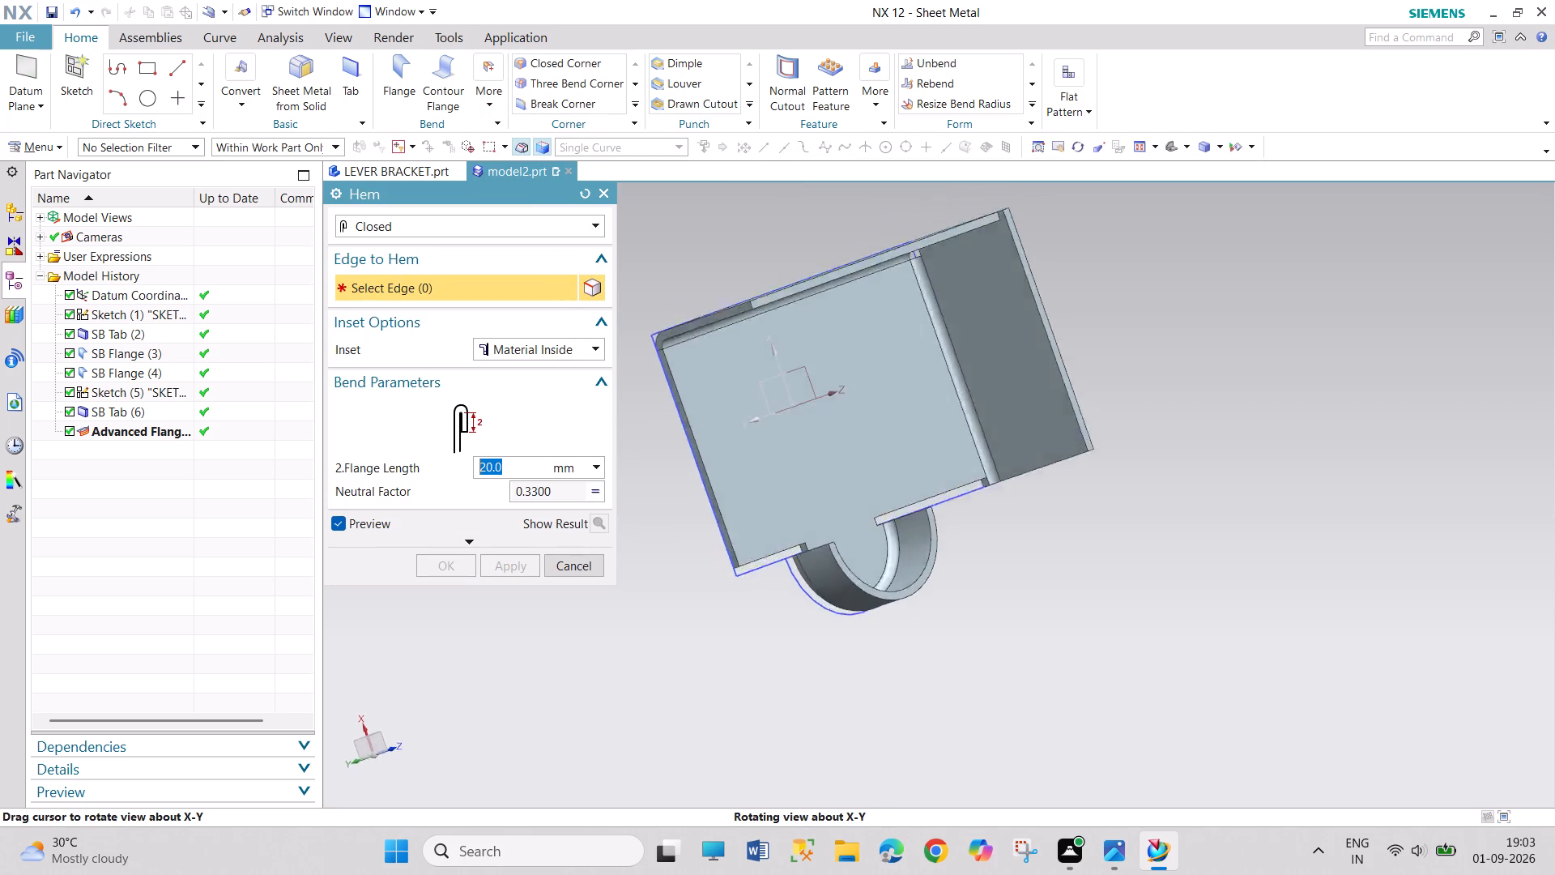
{"action": "middle_click_drag", "start_coordinate": [873, 623], "coordinate": [892, 601]}
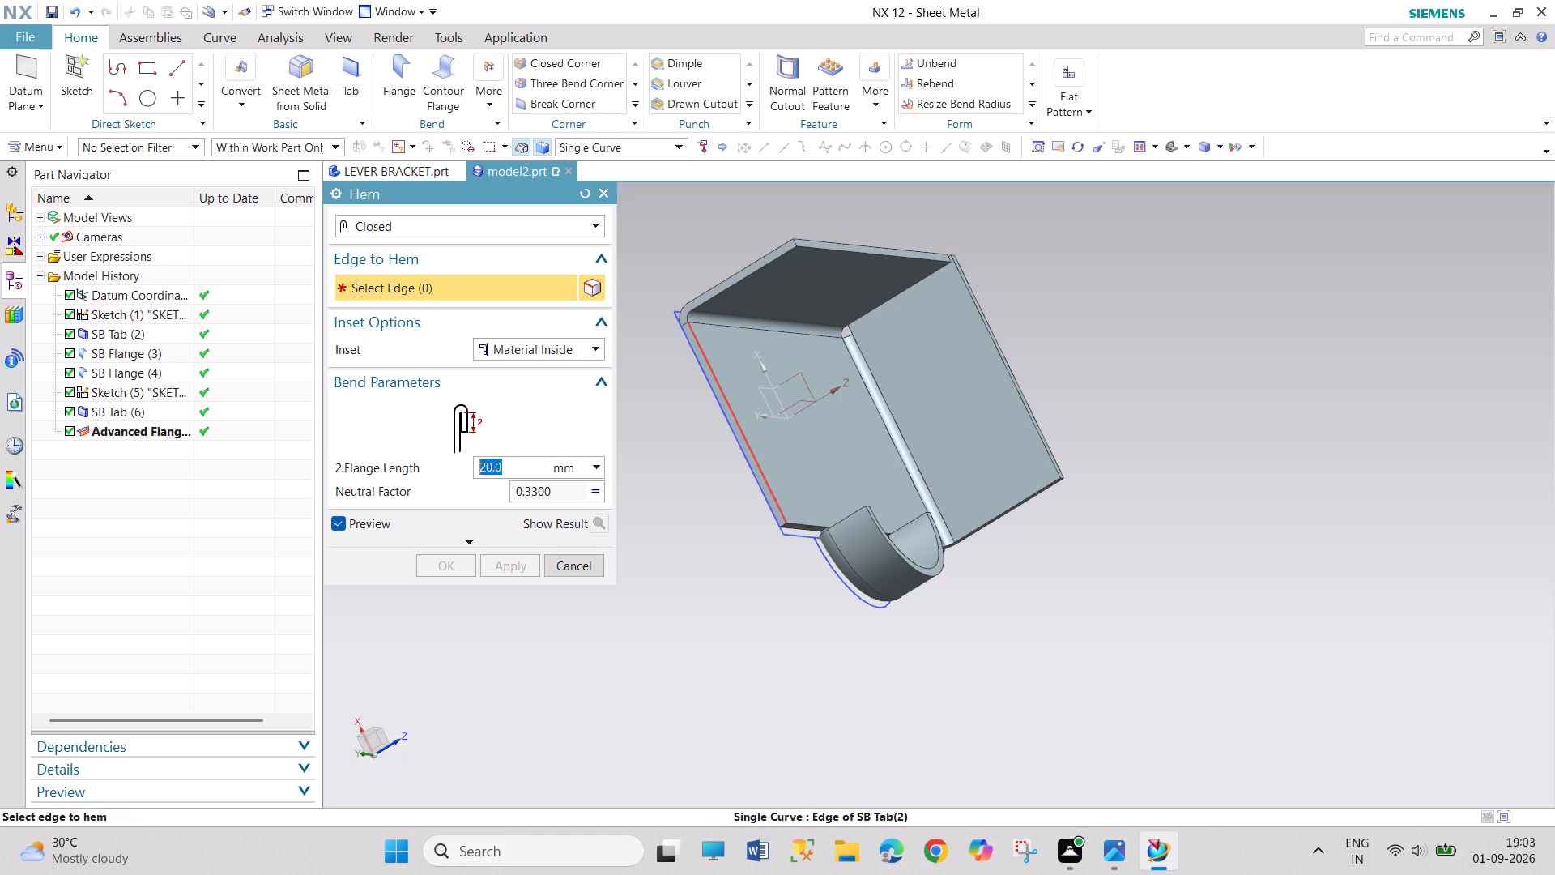
{"action": "left_click", "coordinate": [752, 476]}
{"action": "middle_click_drag", "start_coordinate": [752, 541], "coordinate": [751, 540]}
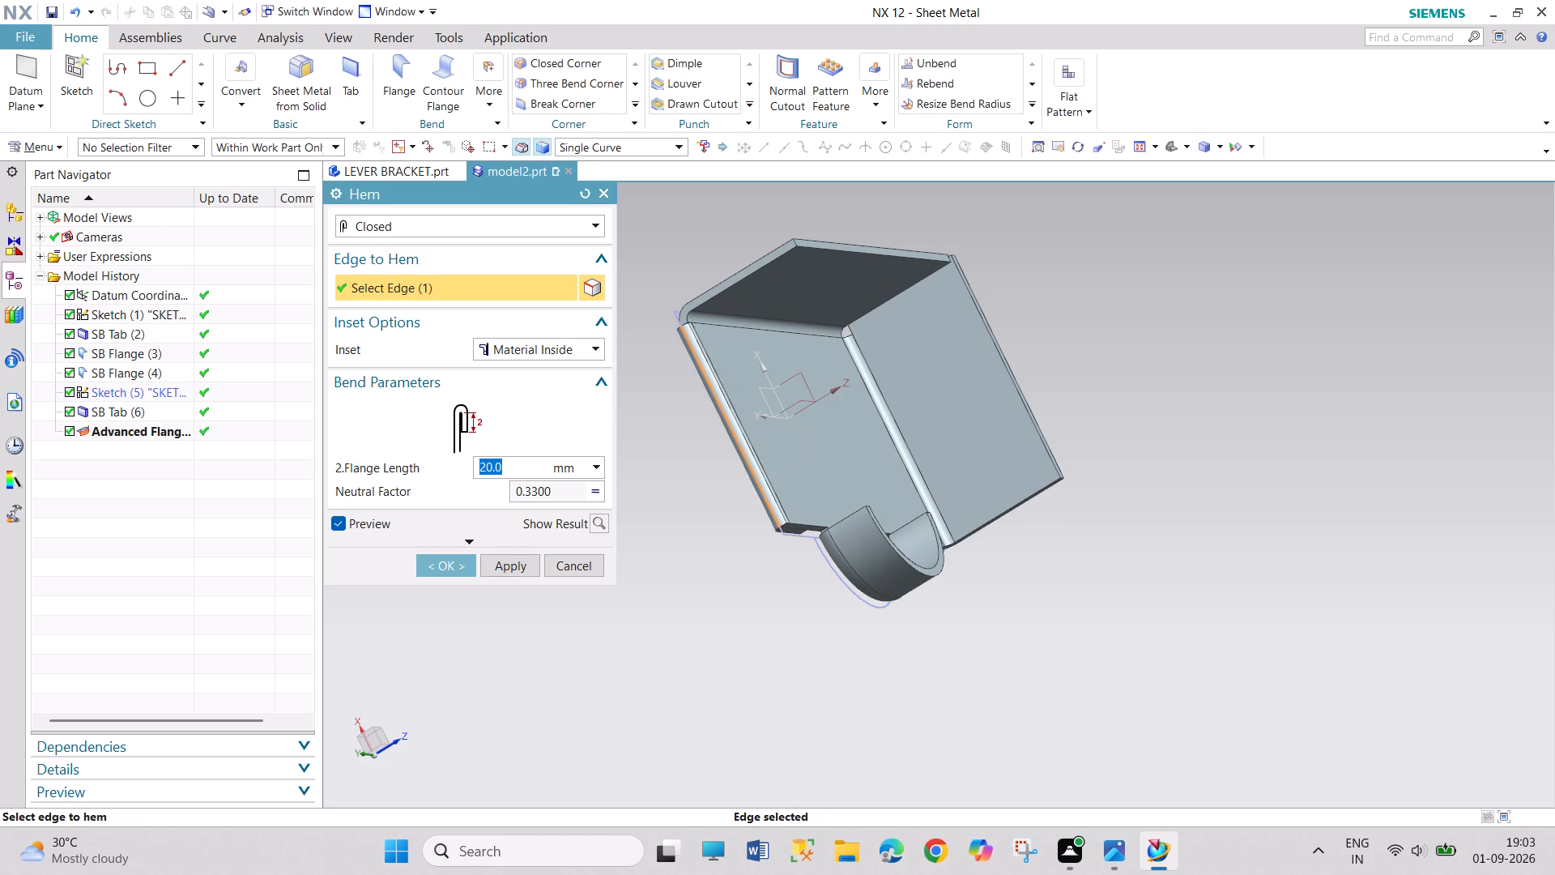
{"action": "middle_click_drag", "start_coordinate": [751, 540], "coordinate": [718, 450]}
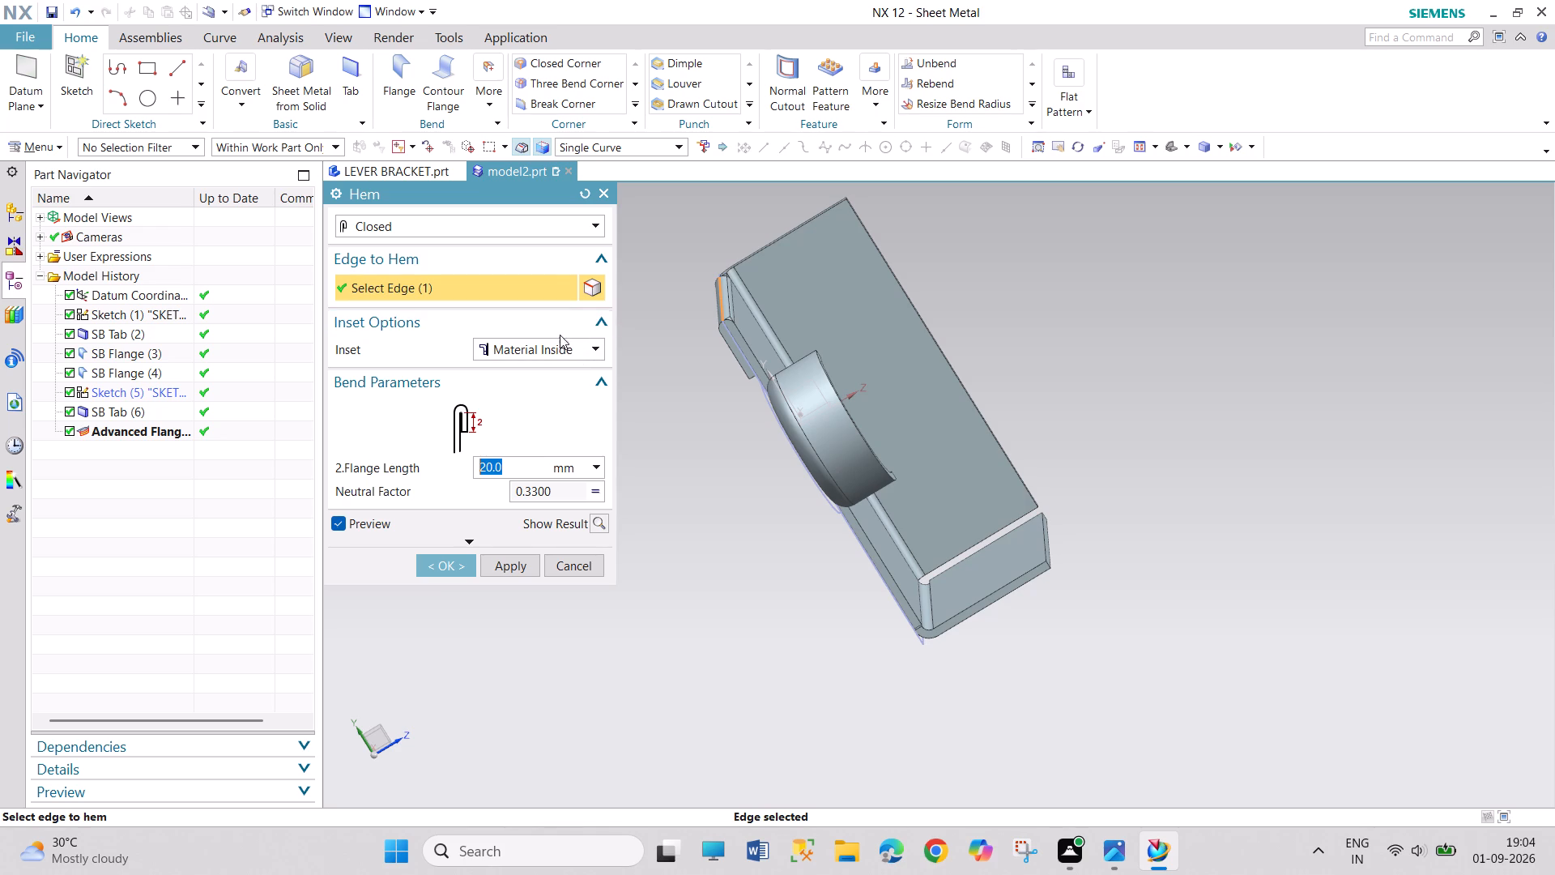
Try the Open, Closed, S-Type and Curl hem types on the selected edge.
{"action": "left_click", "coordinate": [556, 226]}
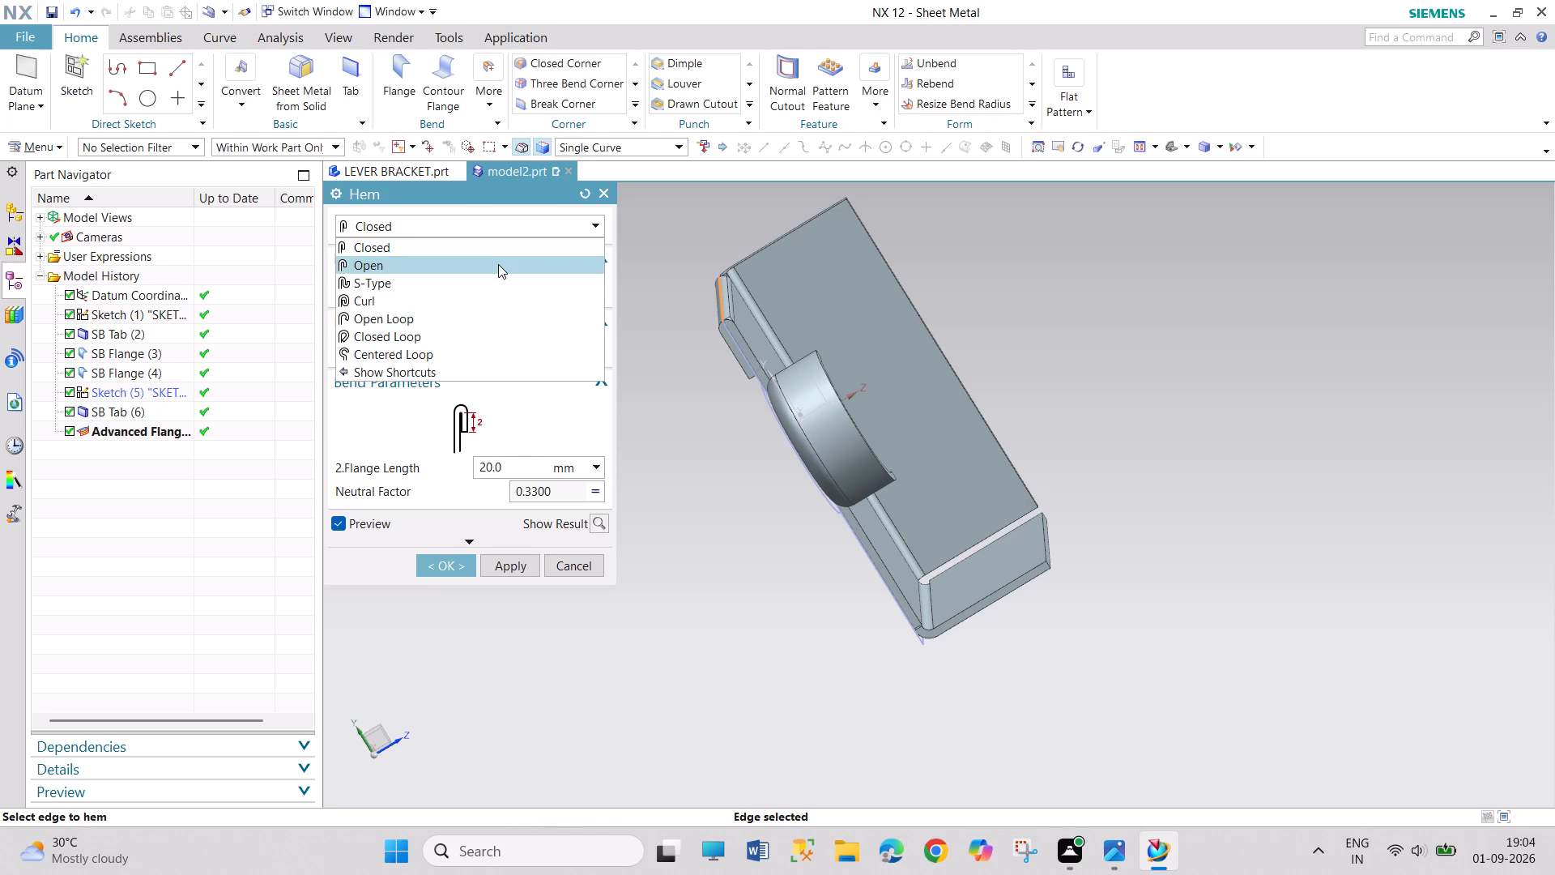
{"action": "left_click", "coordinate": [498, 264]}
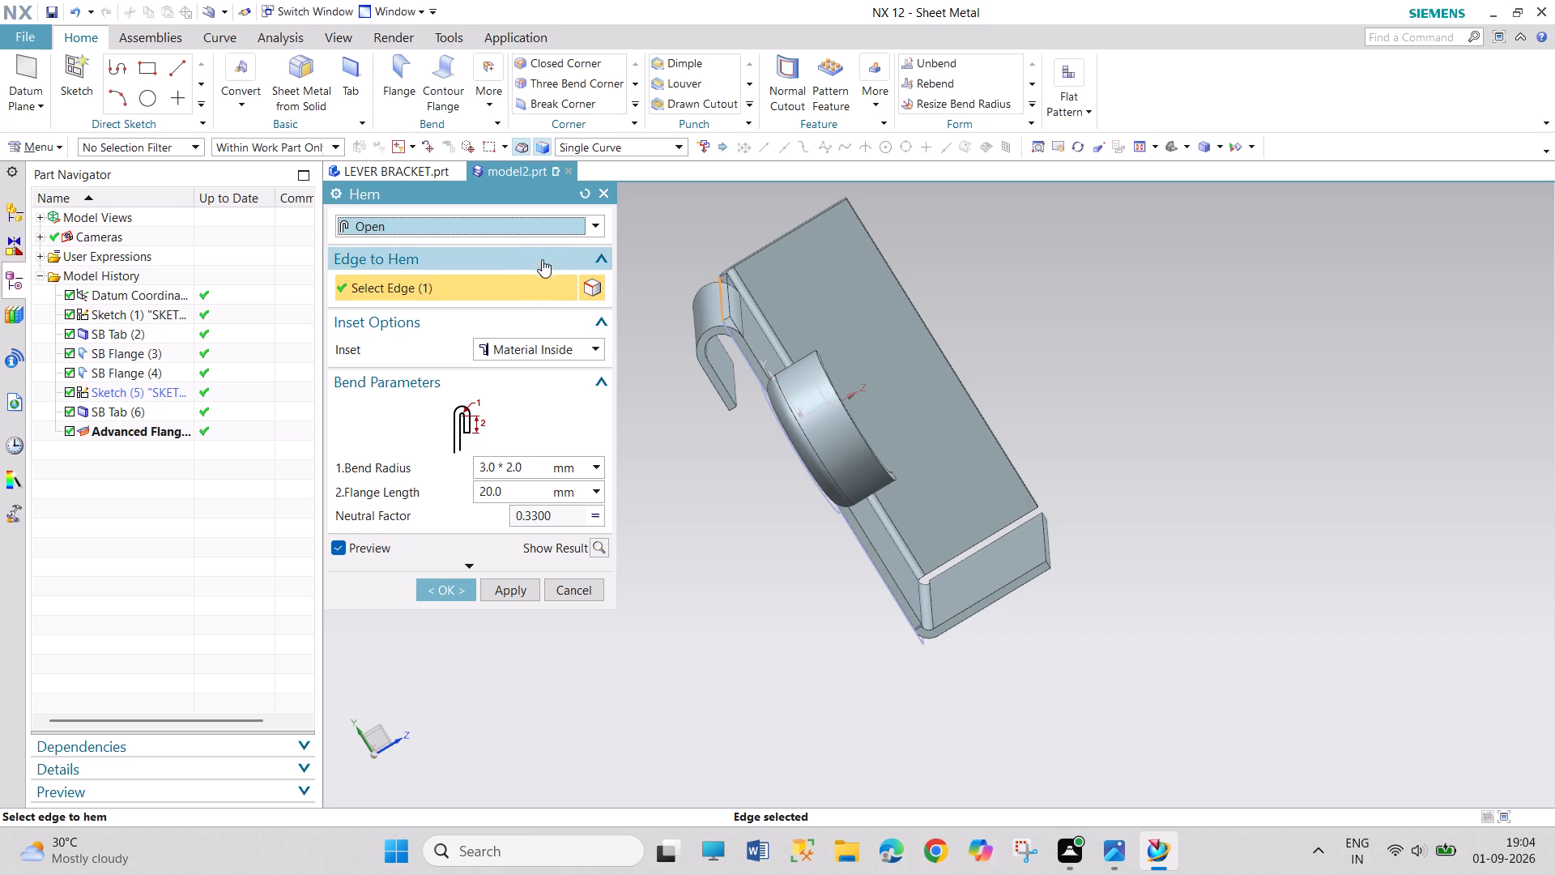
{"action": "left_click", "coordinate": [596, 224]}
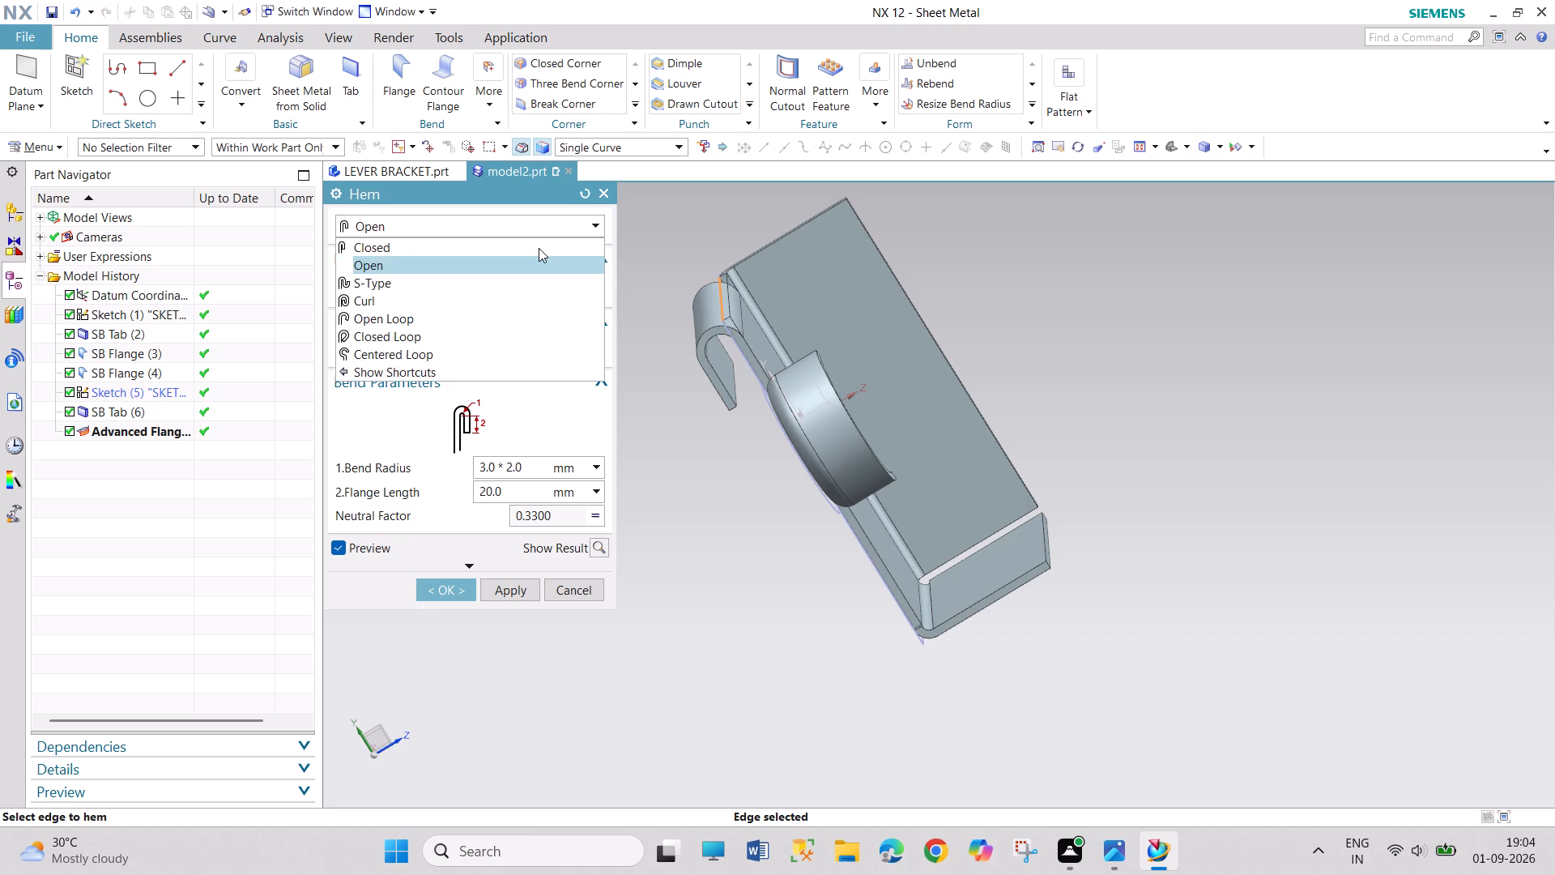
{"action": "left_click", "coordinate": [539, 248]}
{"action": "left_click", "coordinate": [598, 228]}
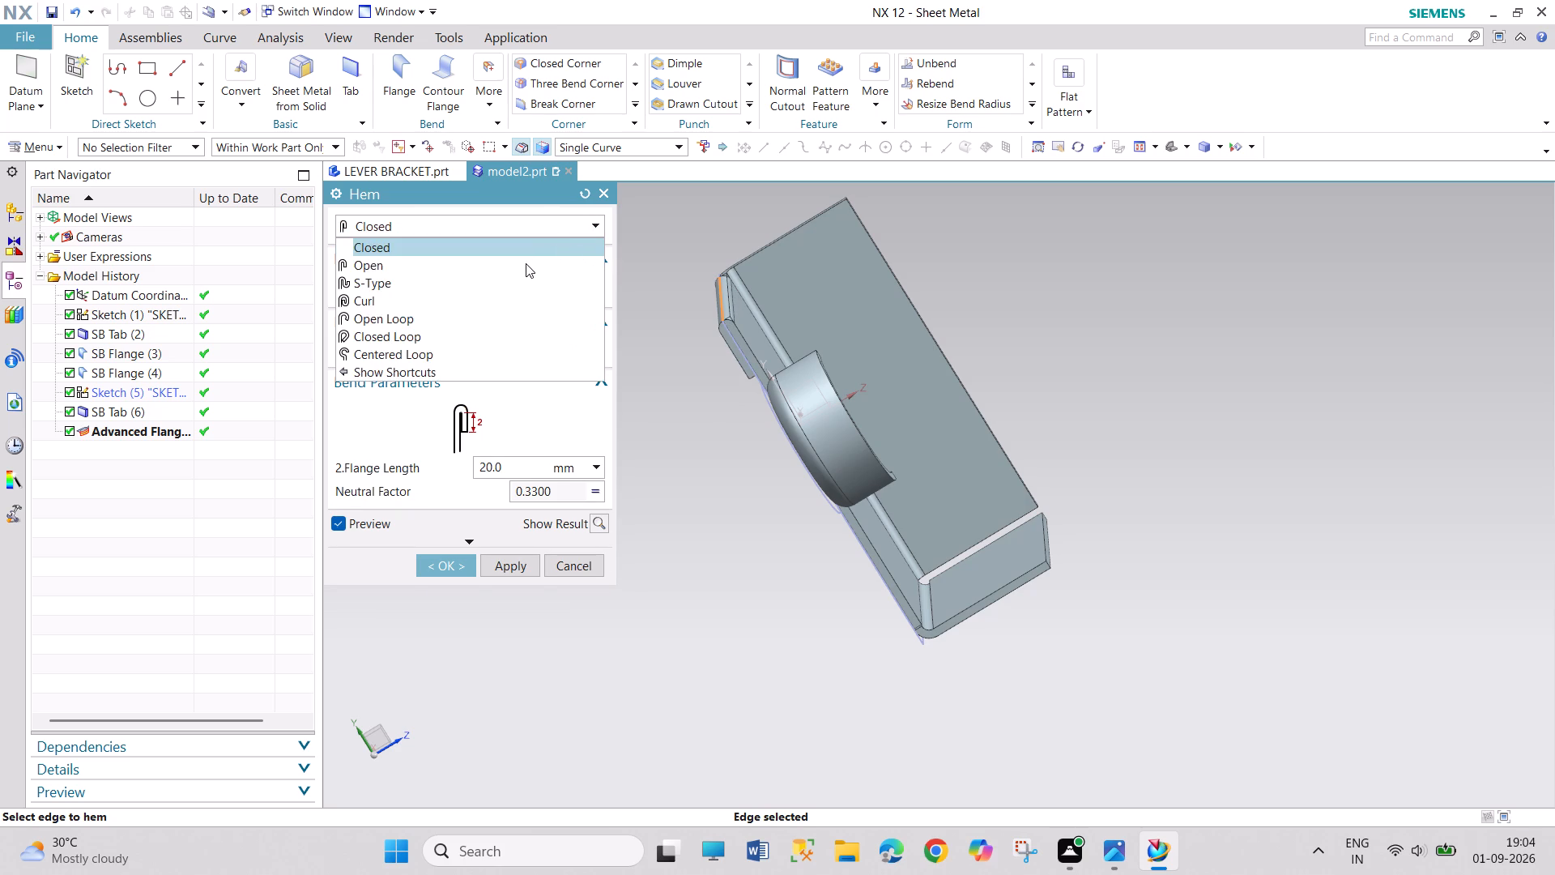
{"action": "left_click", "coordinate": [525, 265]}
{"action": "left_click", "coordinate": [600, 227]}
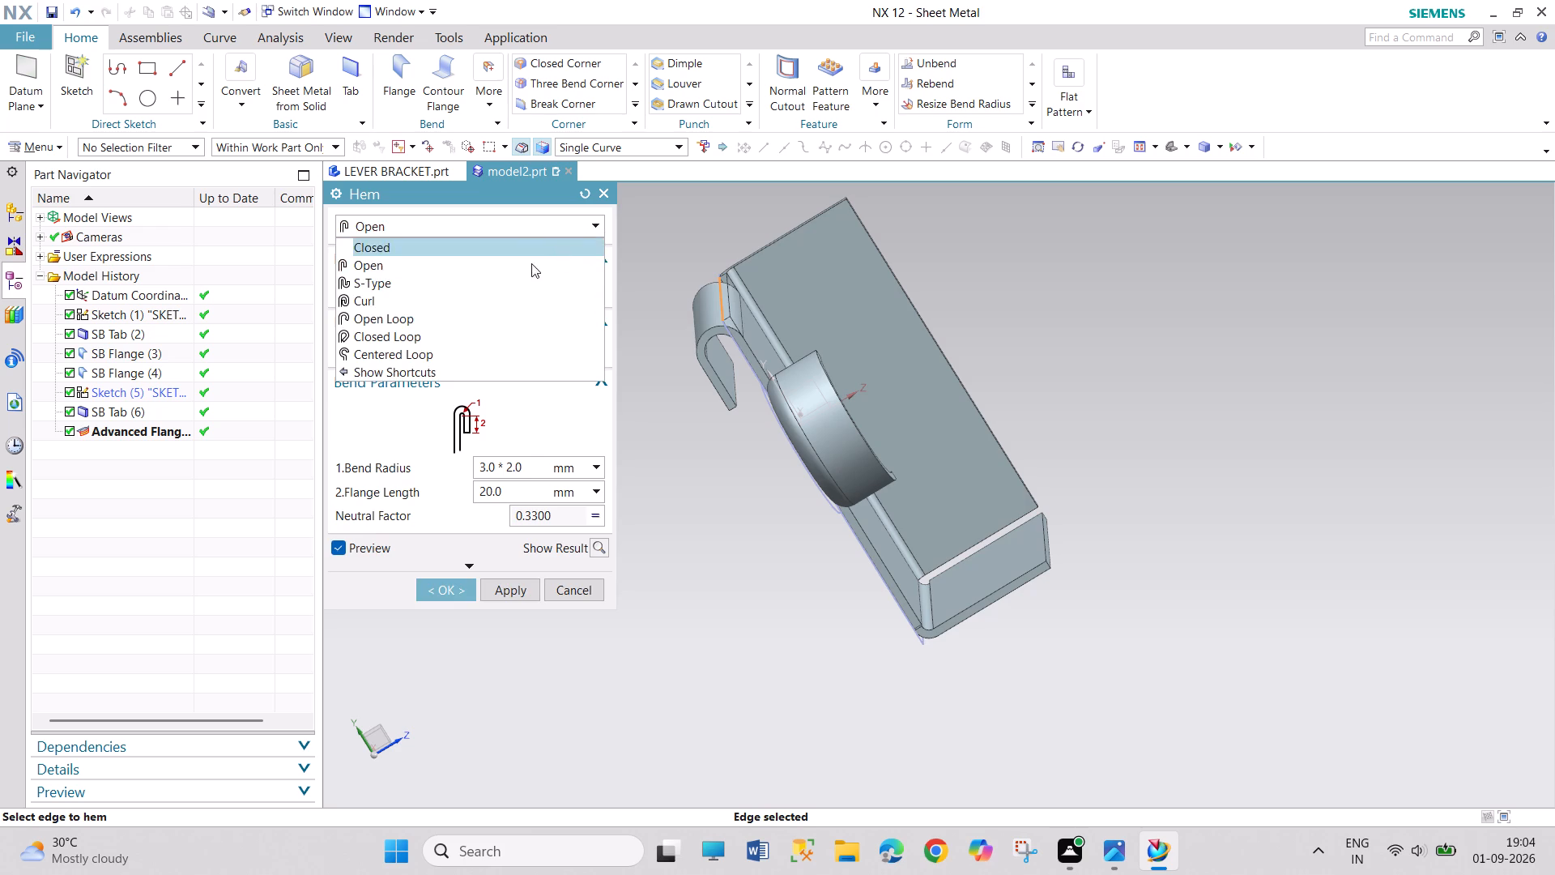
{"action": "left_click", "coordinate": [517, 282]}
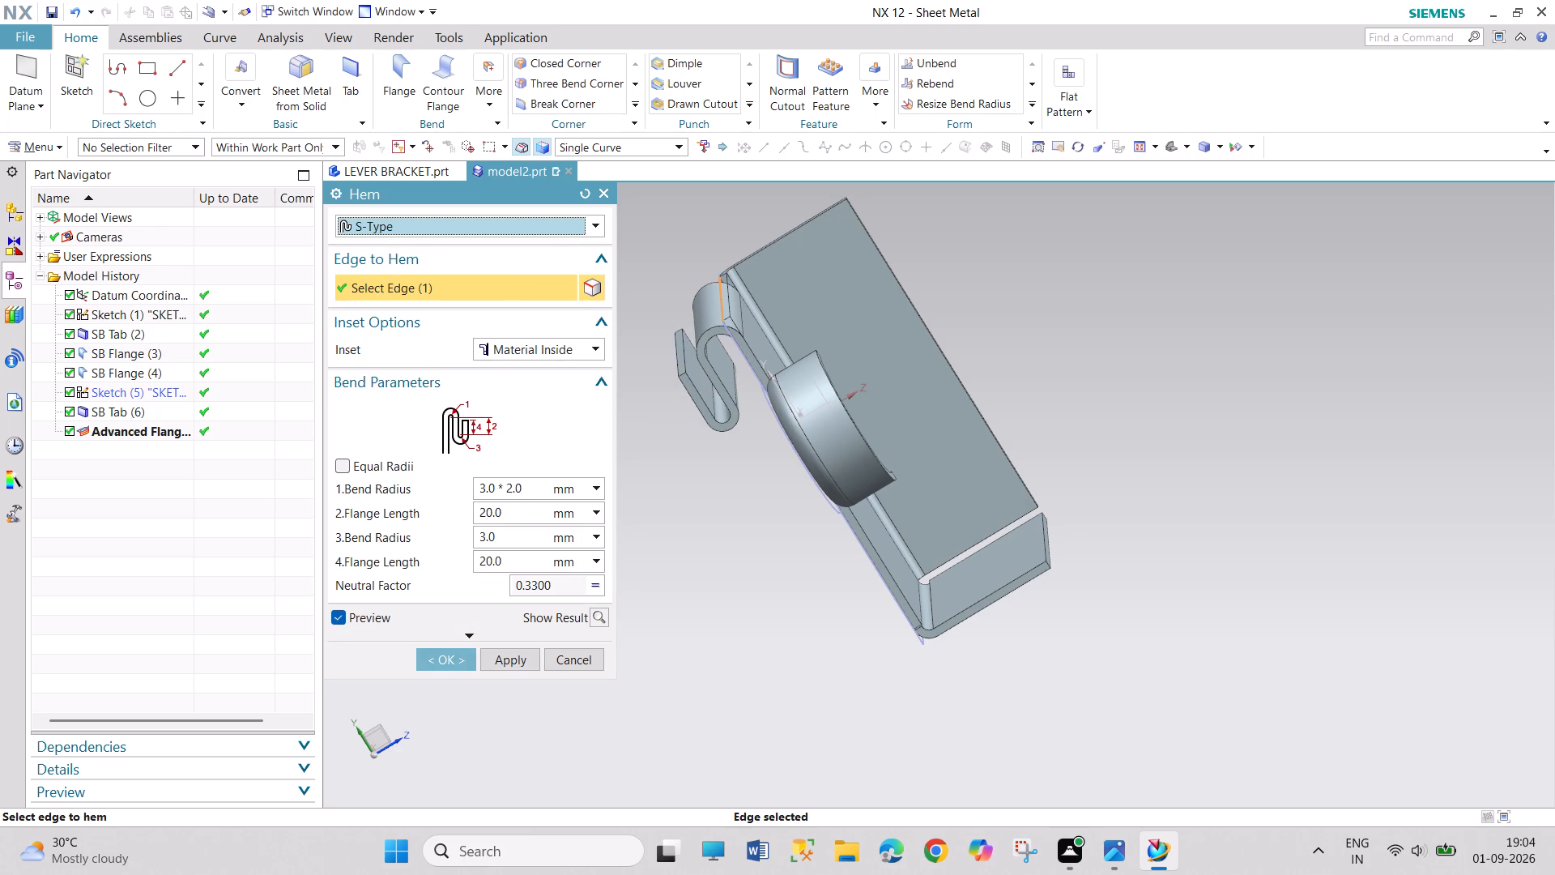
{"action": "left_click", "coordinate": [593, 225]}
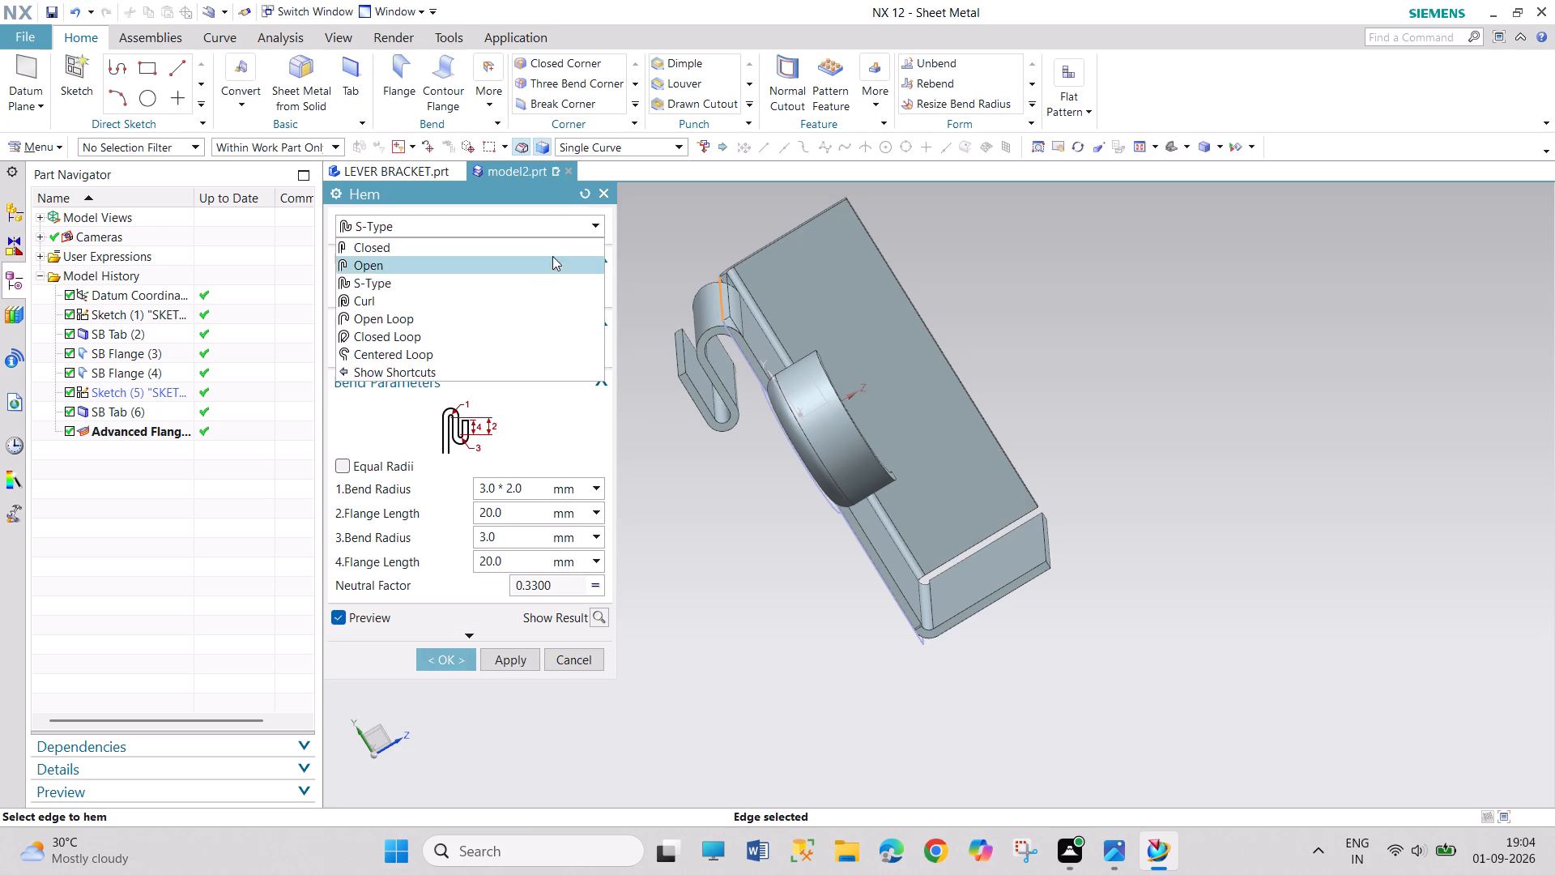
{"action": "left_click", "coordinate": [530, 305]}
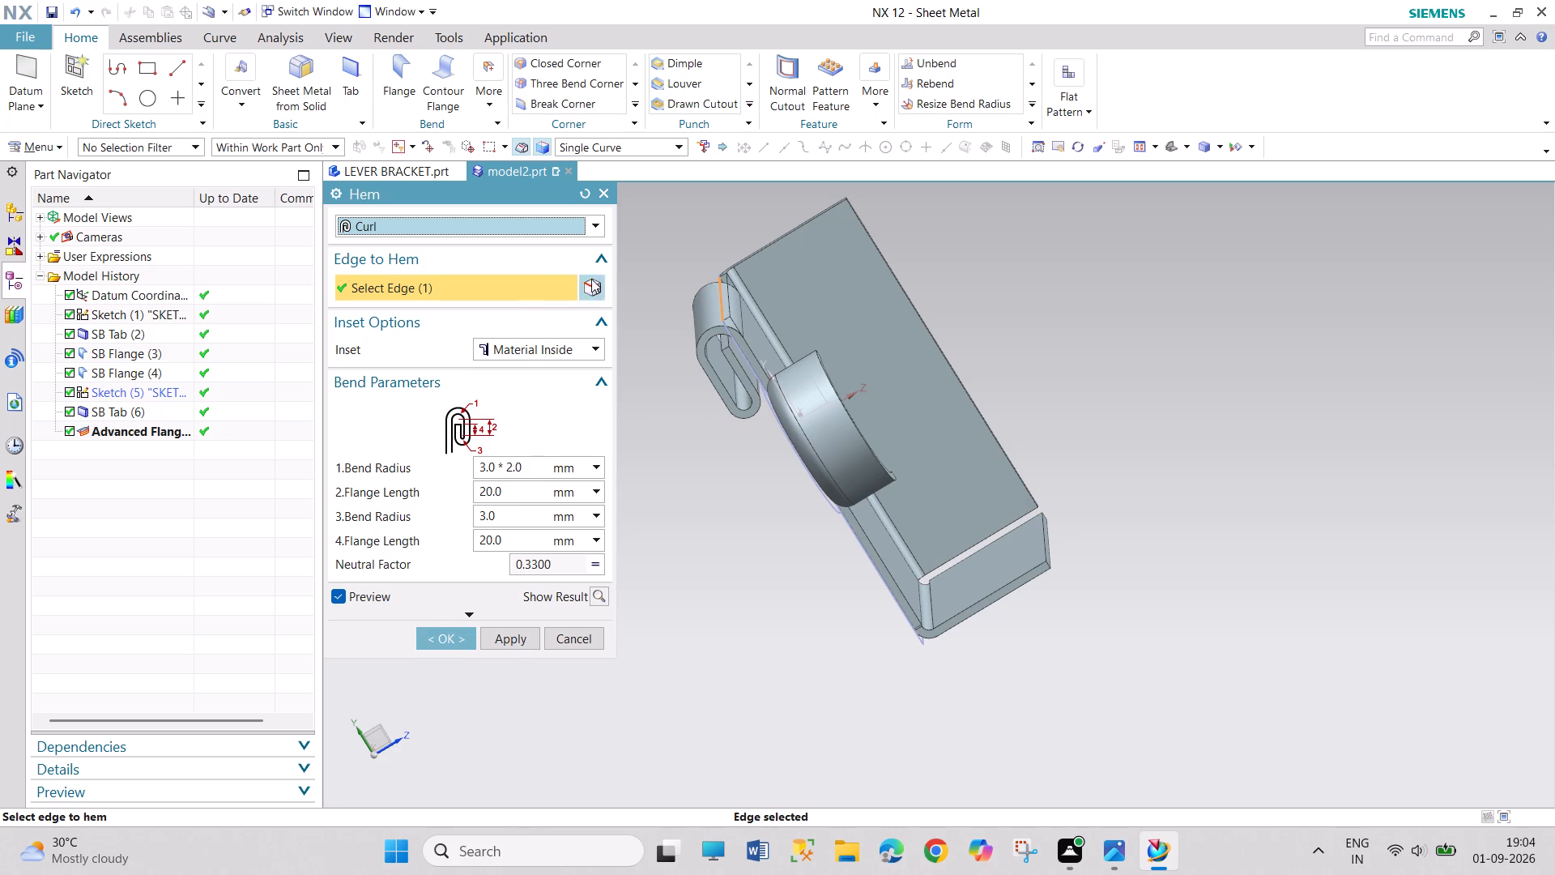
Set the hem type to Open Loop.
{"action": "left_click", "coordinate": [597, 228]}
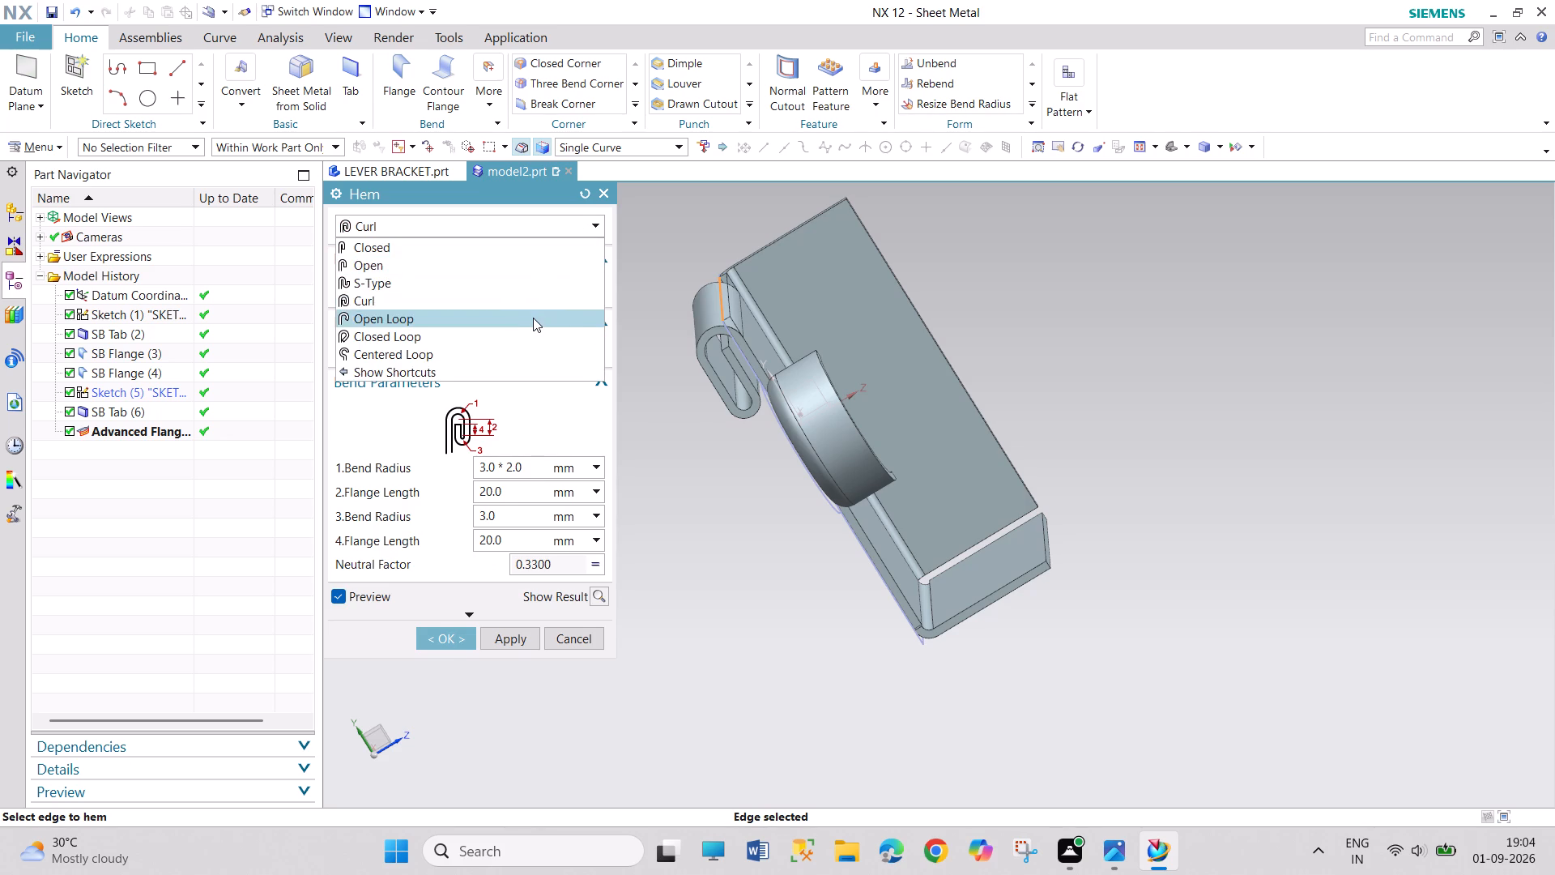
{"action": "left_click", "coordinate": [533, 318]}
Examine the open loop hem preview on the base tab's free short edge up close and from several sides.
{"action": "middle_click_drag", "start_coordinate": [723, 386], "coordinate": [744, 330]}
{"action": "scroll", "coordinate": [723, 386], "scroll_direction": "up", "scroll_amount": 1}
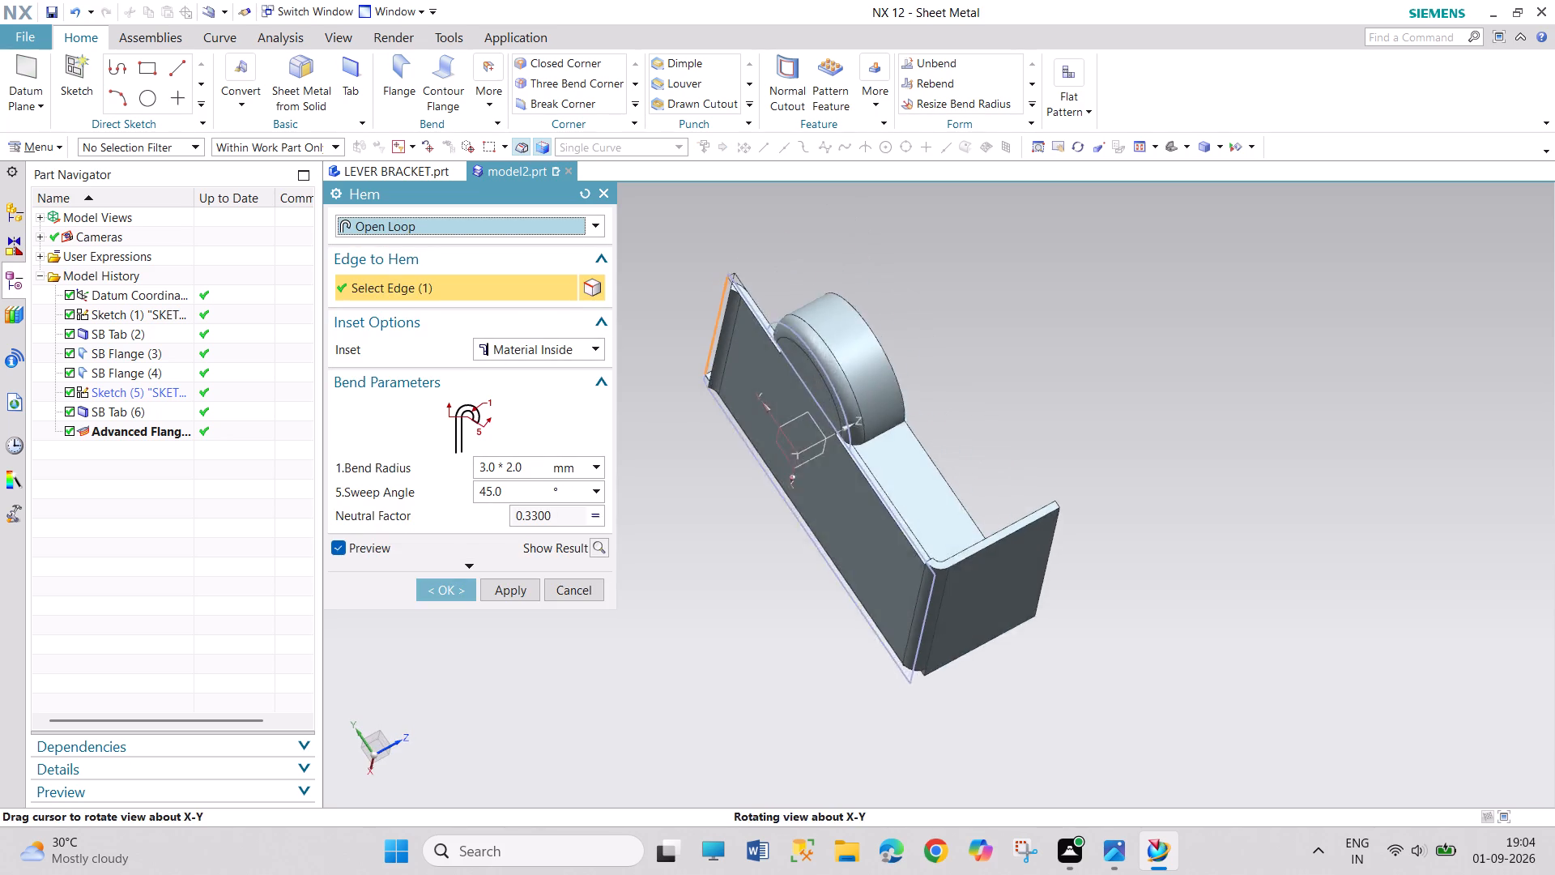
{"action": "middle_click_drag", "start_coordinate": [744, 330], "coordinate": [748, 324]}
{"action": "scroll", "coordinate": [750, 294], "scroll_direction": "down", "scroll_amount": 4}
{"action": "scroll", "coordinate": [749, 324], "scroll_direction": "up", "scroll_amount": 9}
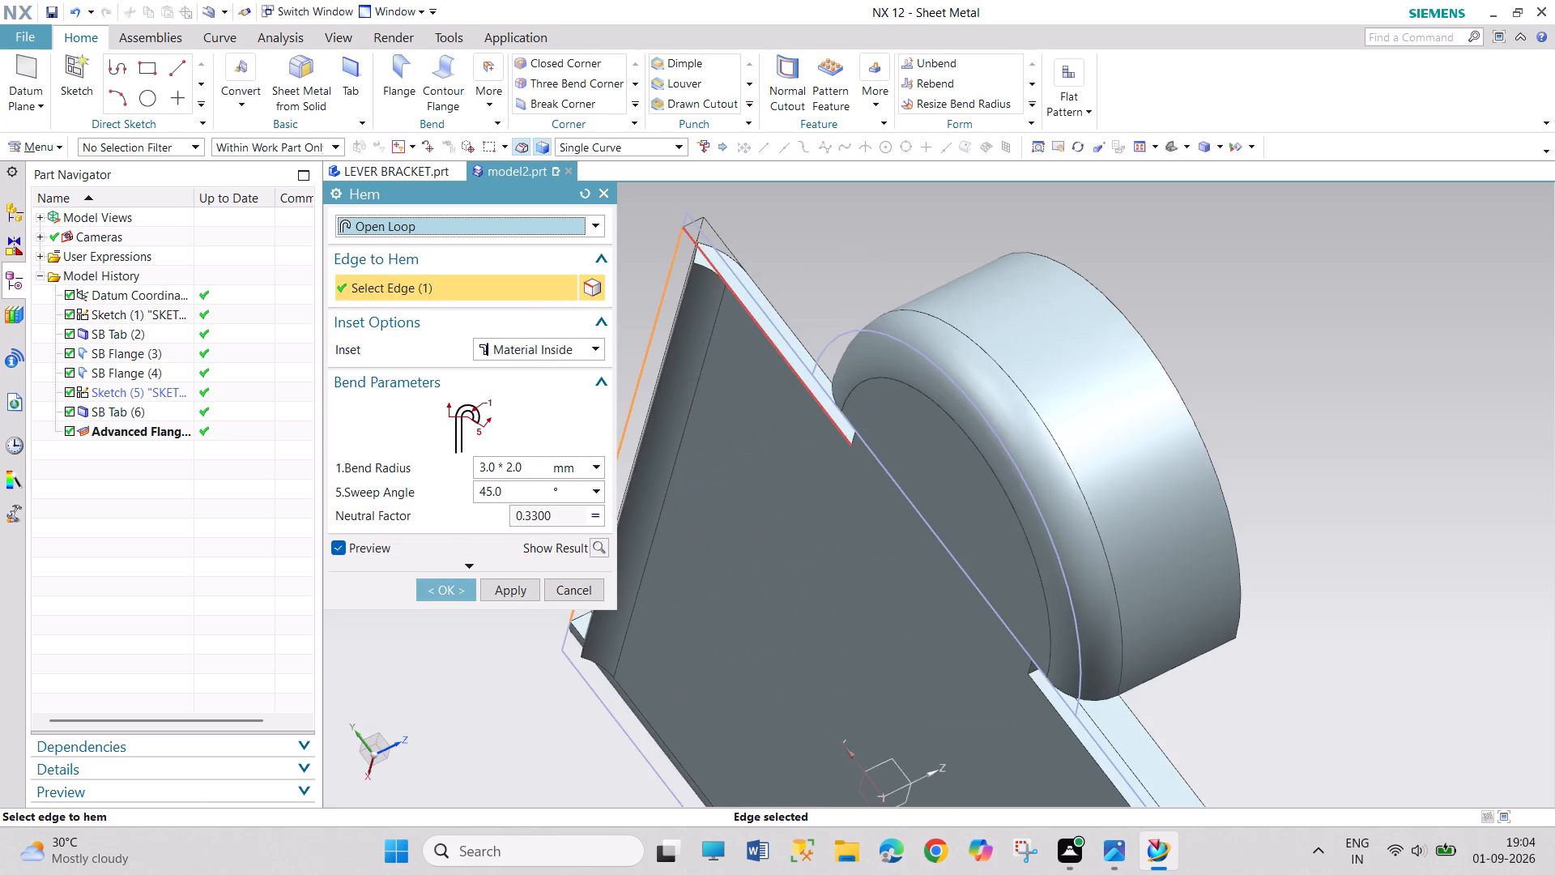
{"action": "scroll", "coordinate": [722, 271], "scroll_direction": "up", "scroll_amount": 3}
{"action": "middle_click_drag", "start_coordinate": [701, 322], "coordinate": [714, 406]}
{"action": "scroll", "coordinate": [746, 473], "scroll_direction": "up", "scroll_amount": 4}
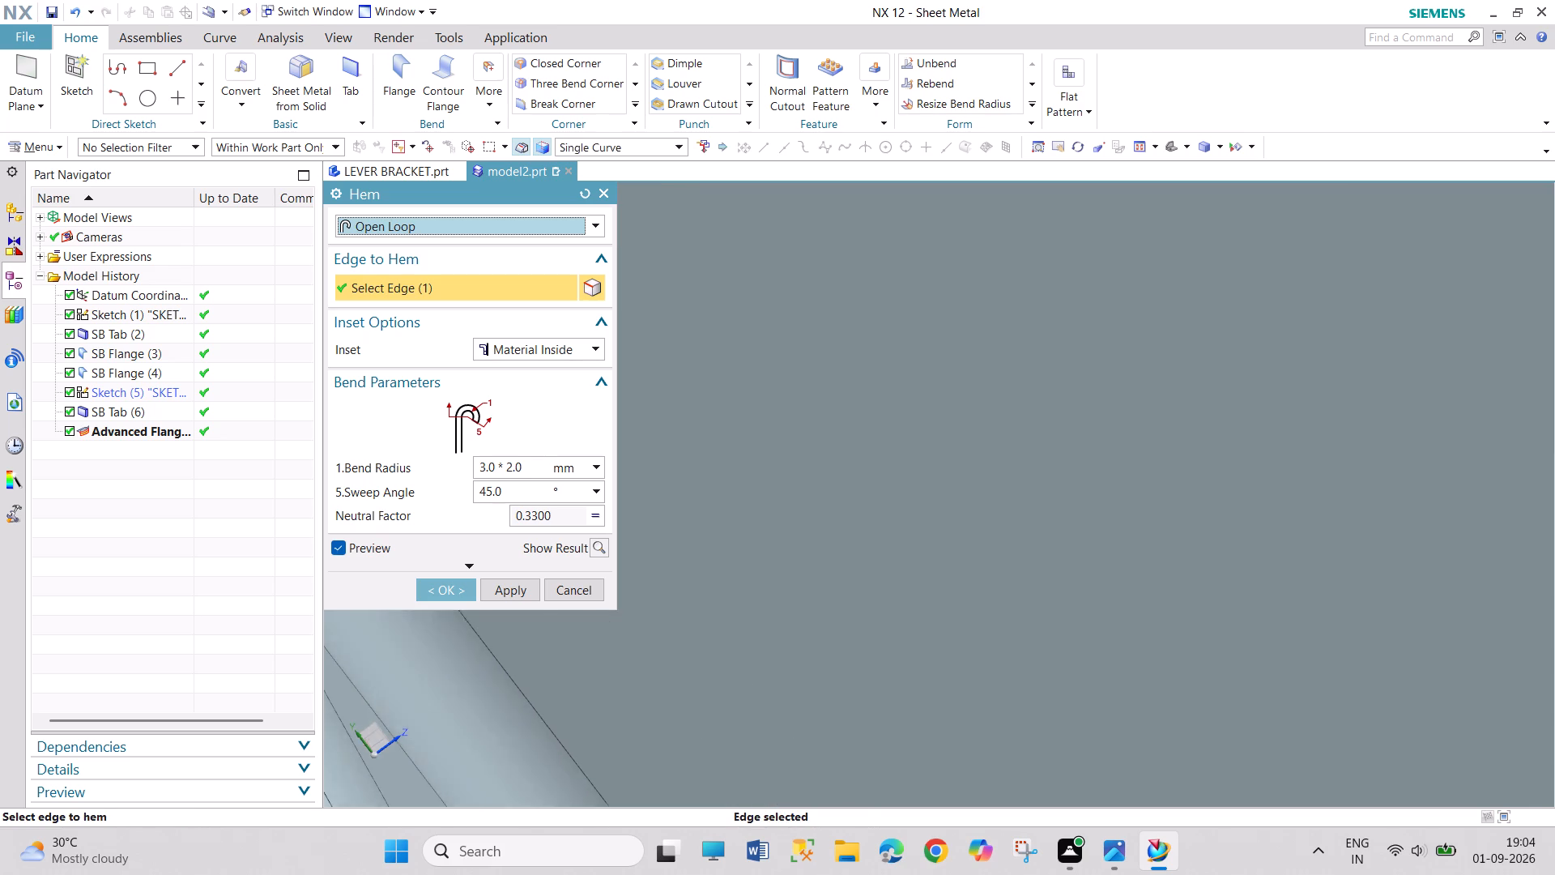
{"action": "scroll", "coordinate": [746, 474], "scroll_direction": "up", "scroll_amount": 1}
{"action": "scroll", "coordinate": [747, 473], "scroll_direction": "down", "scroll_amount": 5}
{"action": "scroll", "coordinate": [762, 540], "scroll_direction": "down", "scroll_amount": 8}
{"action": "scroll", "coordinate": [833, 668], "scroll_direction": "down", "scroll_amount": 2}
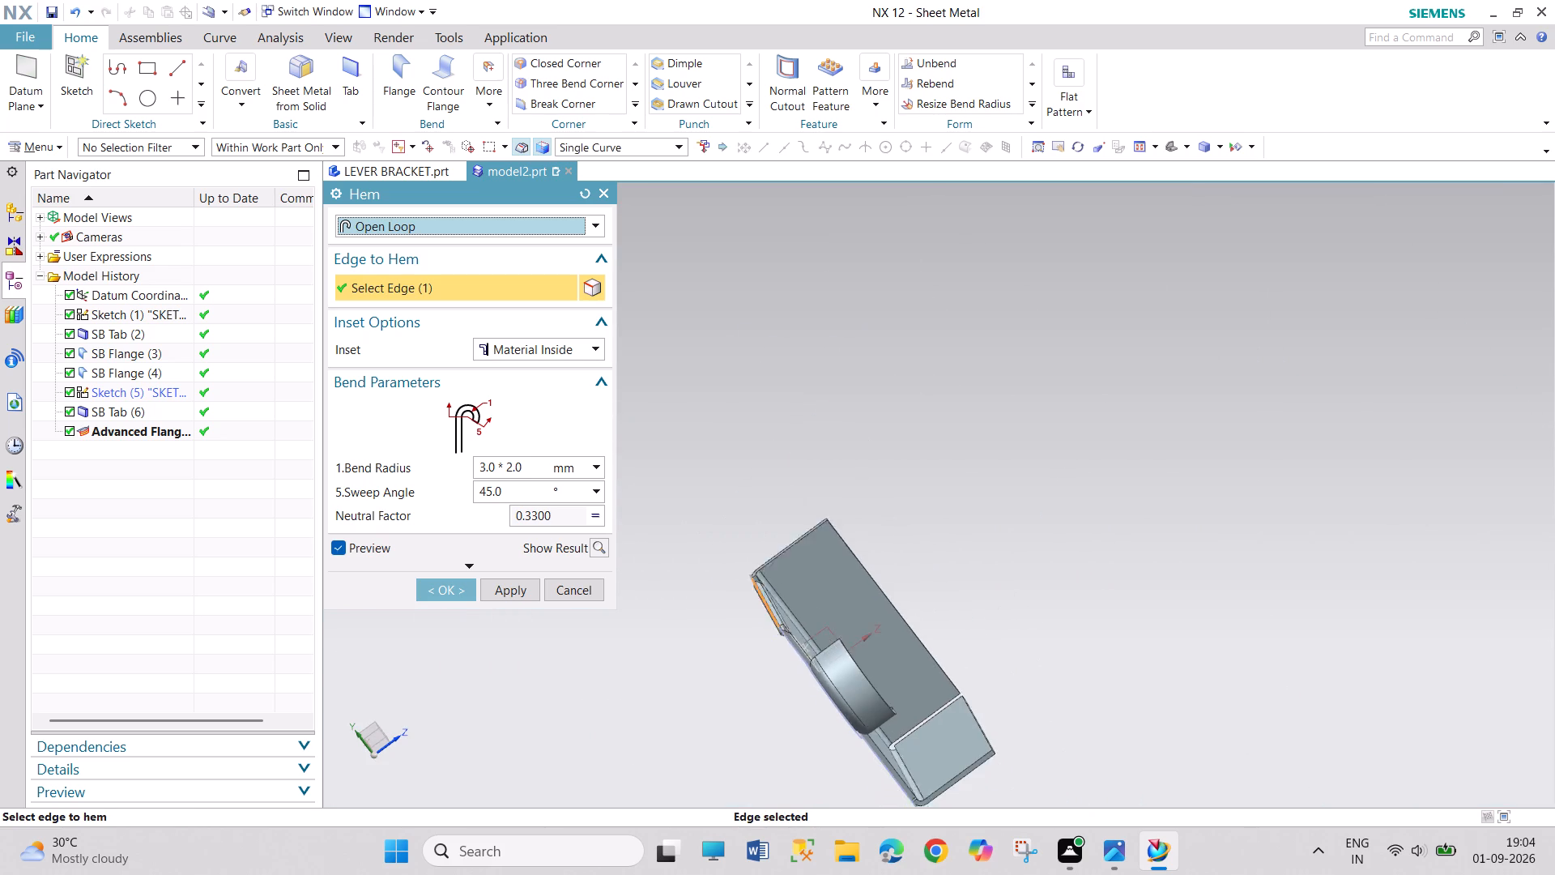
{"action": "scroll", "coordinate": [823, 677], "scroll_direction": "down", "scroll_amount": 1}
{"action": "middle_click_drag", "start_coordinate": [993, 760], "coordinate": [1104, 620]}
{"action": "middle_click_drag", "start_coordinate": [782, 485], "coordinate": [782, 502]}
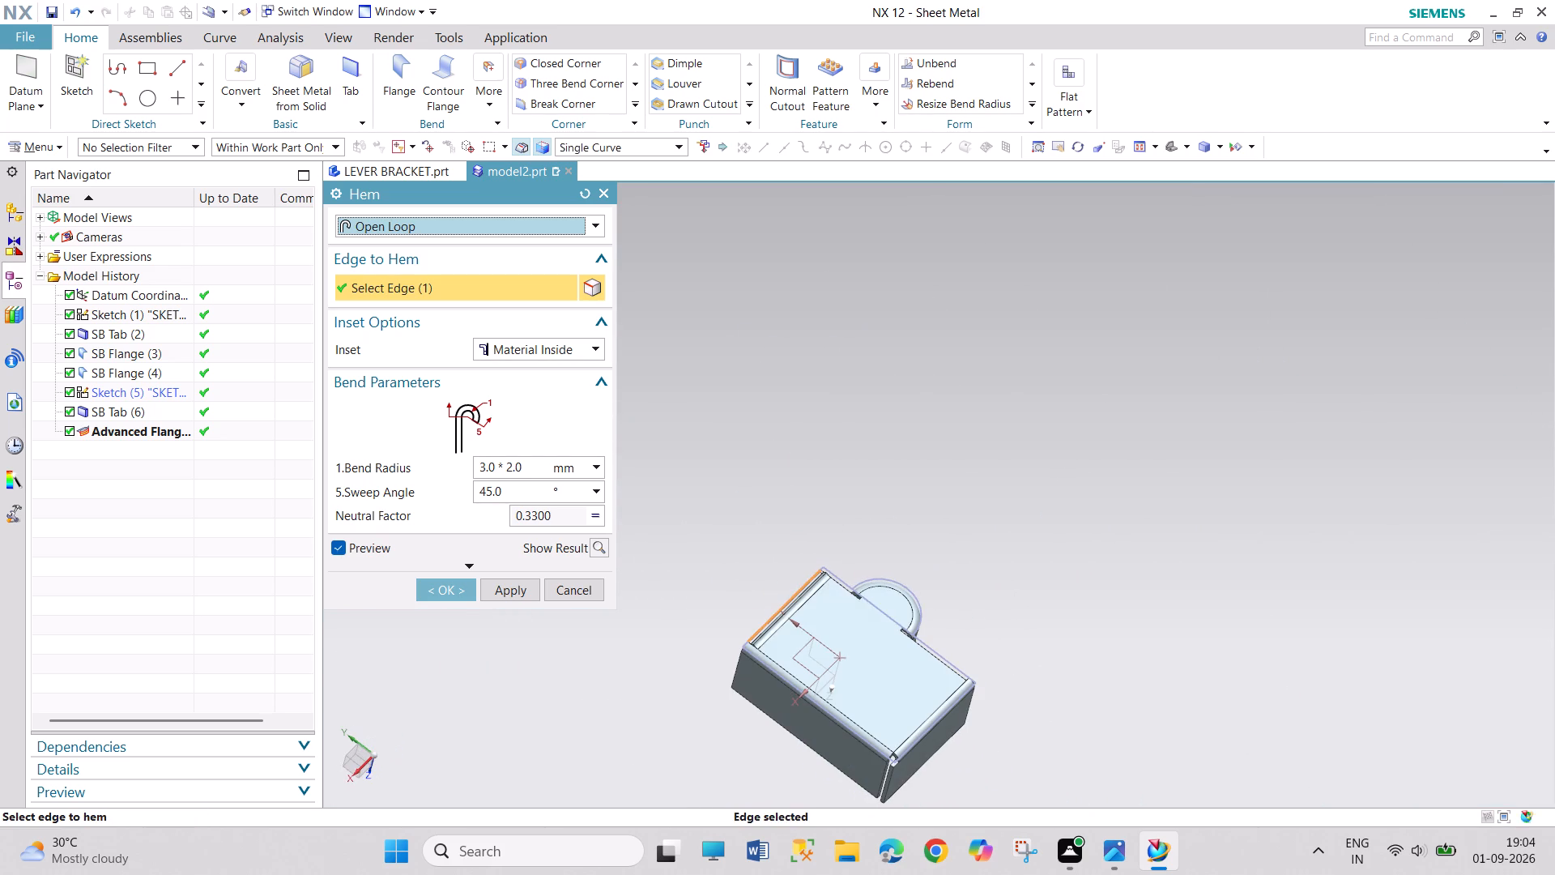
{"action": "middle_click_drag", "start_coordinate": [782, 502], "coordinate": [765, 689]}
{"action": "scroll", "coordinate": [837, 821], "scroll_direction": "up", "scroll_amount": 2}
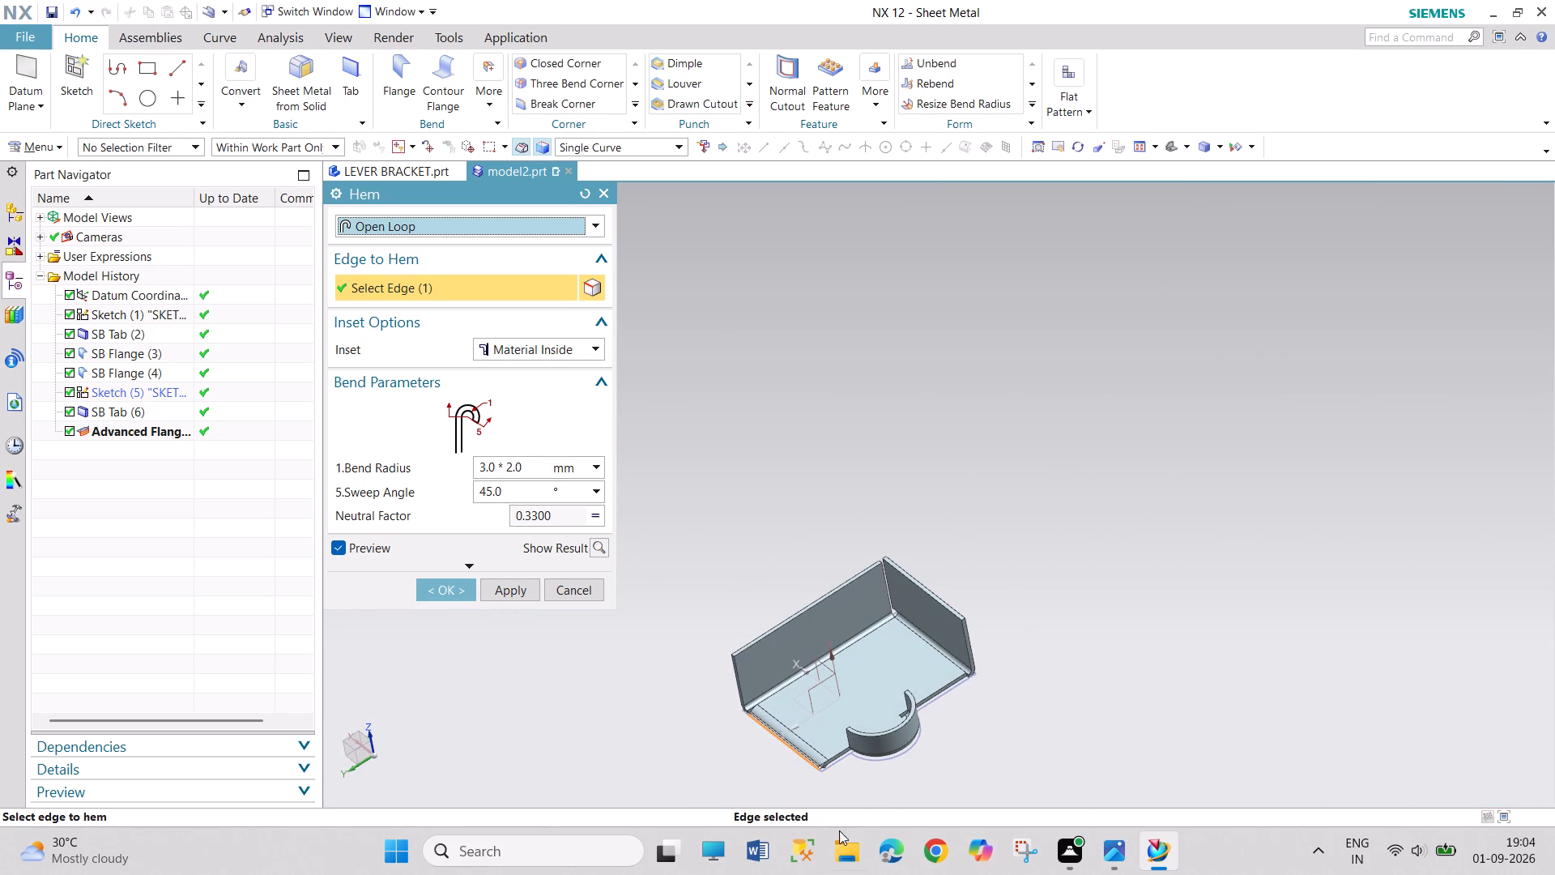
{"action": "scroll", "coordinate": [845, 847], "scroll_direction": "down", "scroll_amount": 3}
{"action": "scroll", "coordinate": [833, 797], "scroll_direction": "up", "scroll_amount": 9}
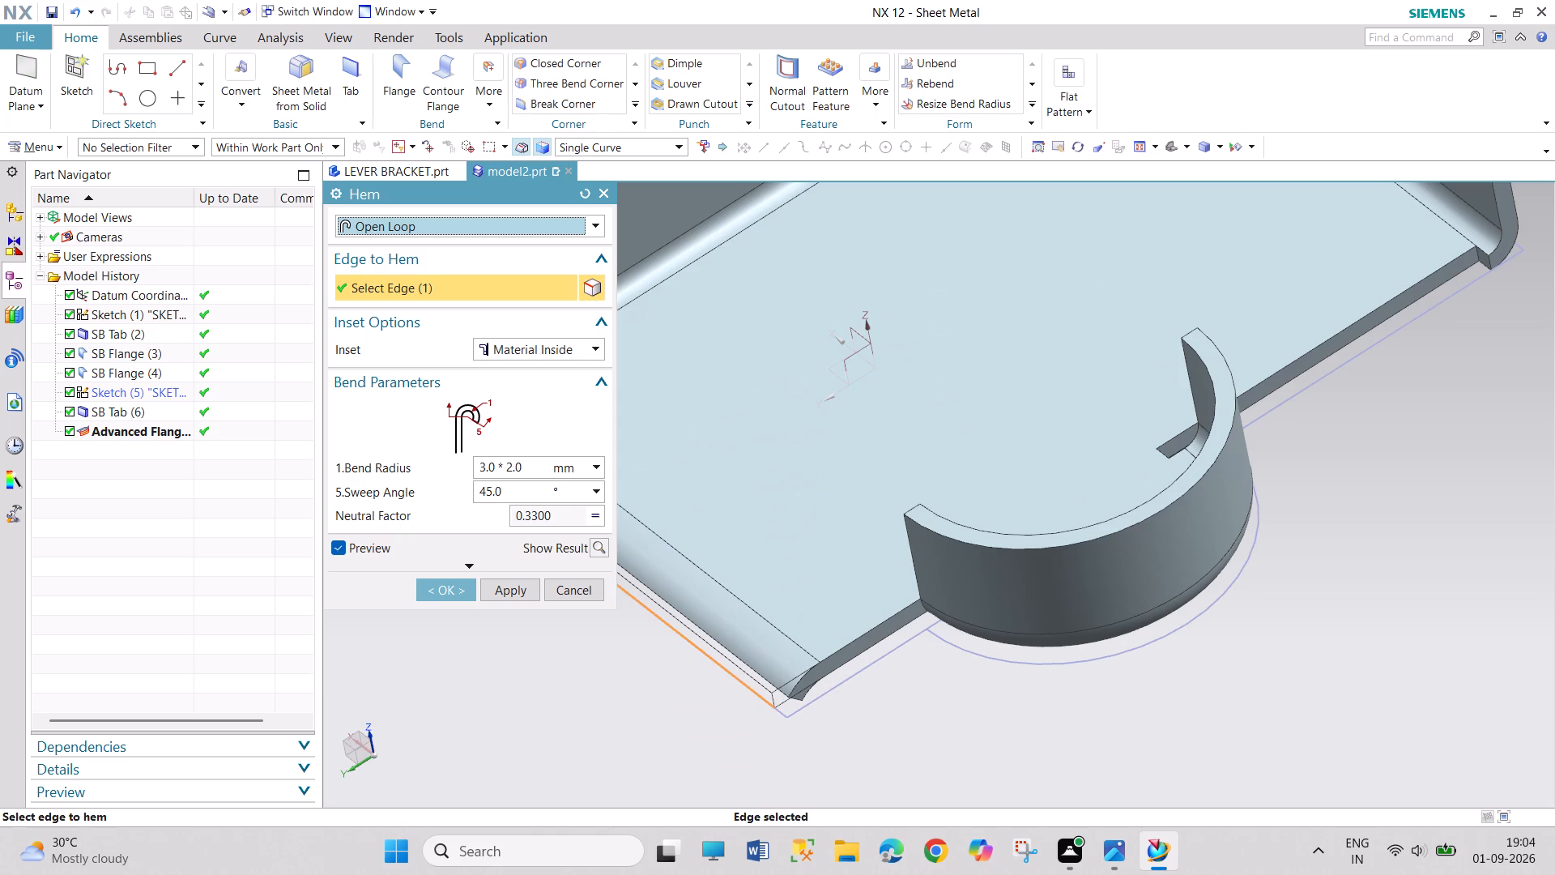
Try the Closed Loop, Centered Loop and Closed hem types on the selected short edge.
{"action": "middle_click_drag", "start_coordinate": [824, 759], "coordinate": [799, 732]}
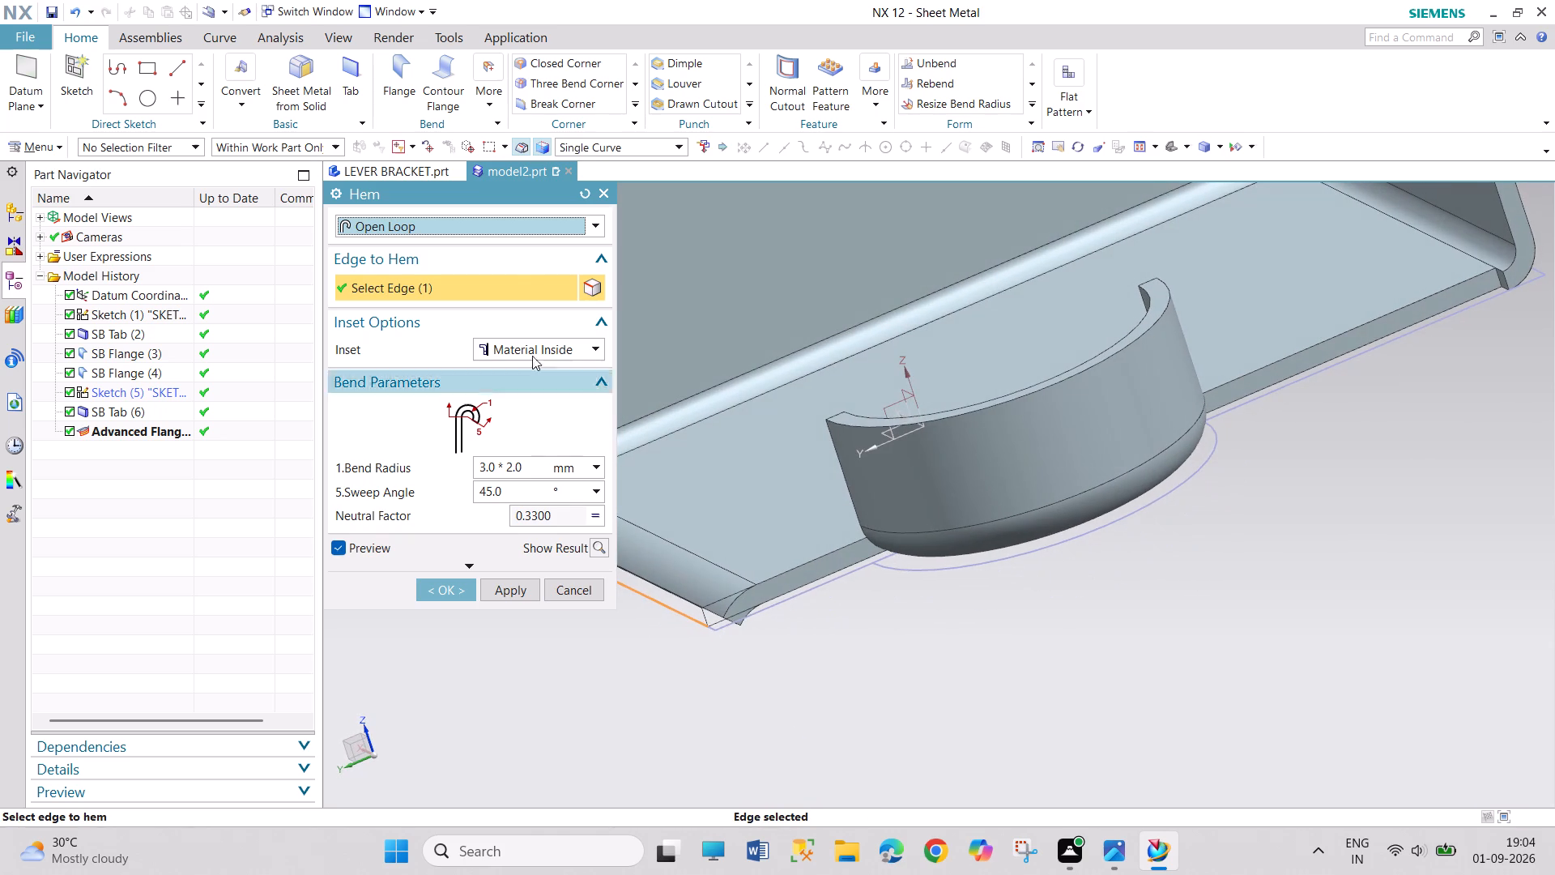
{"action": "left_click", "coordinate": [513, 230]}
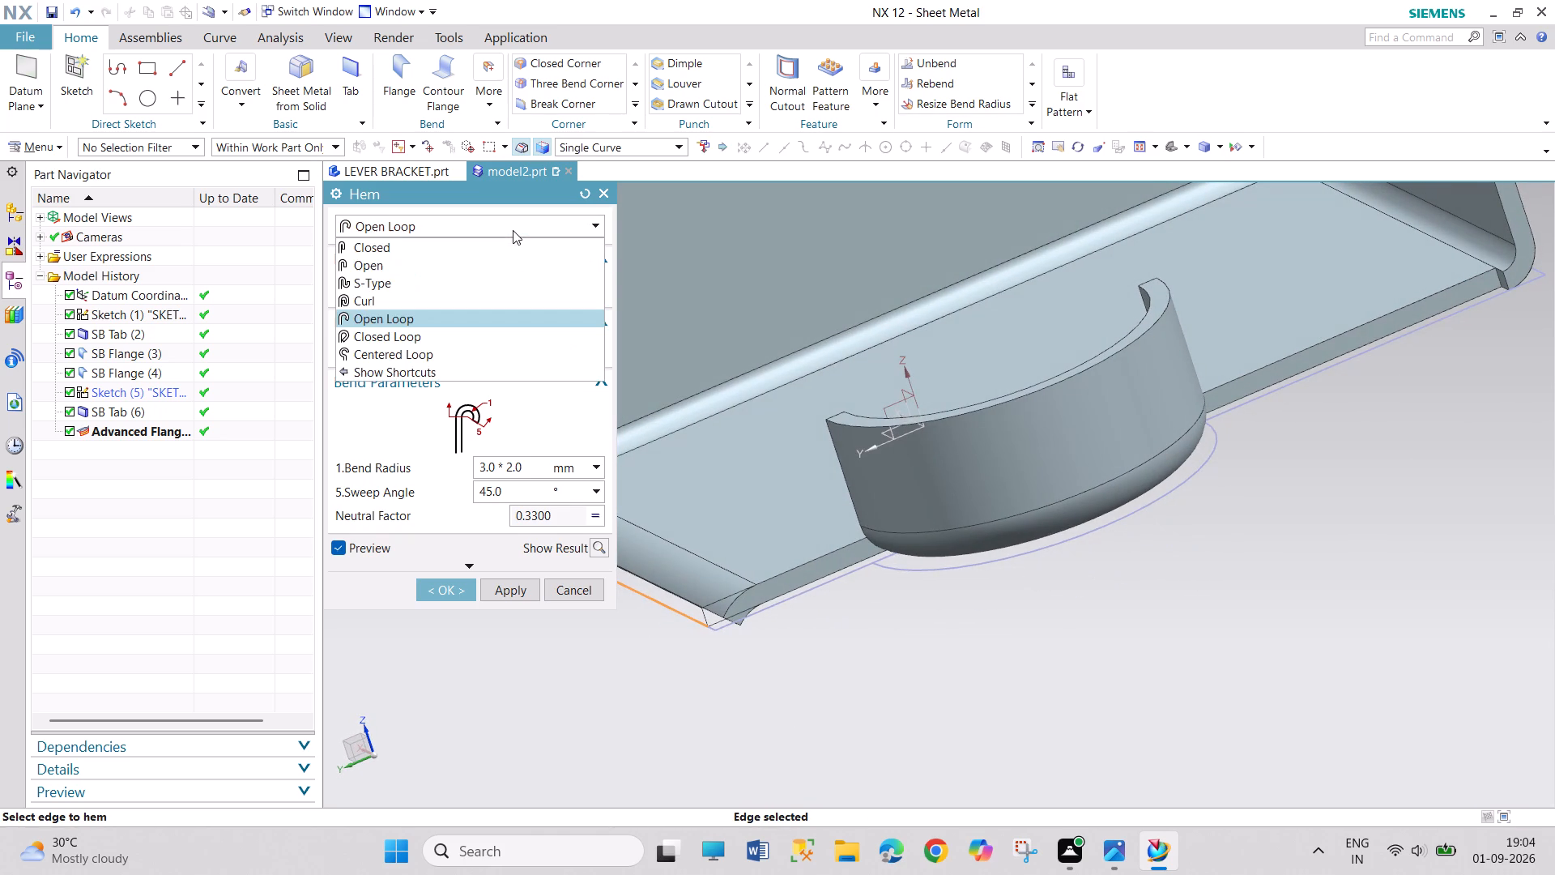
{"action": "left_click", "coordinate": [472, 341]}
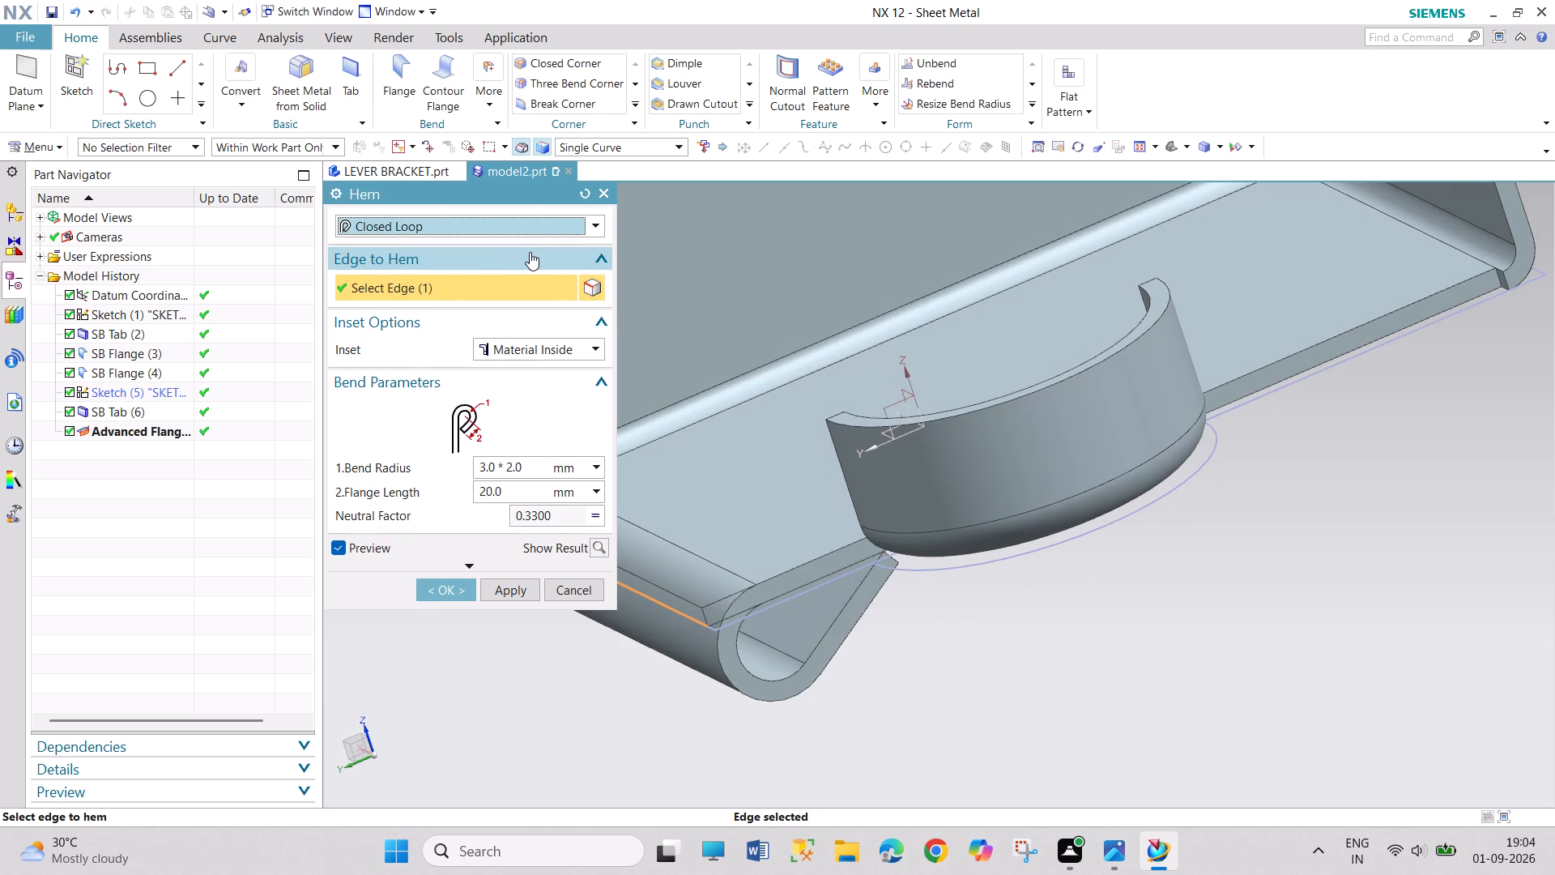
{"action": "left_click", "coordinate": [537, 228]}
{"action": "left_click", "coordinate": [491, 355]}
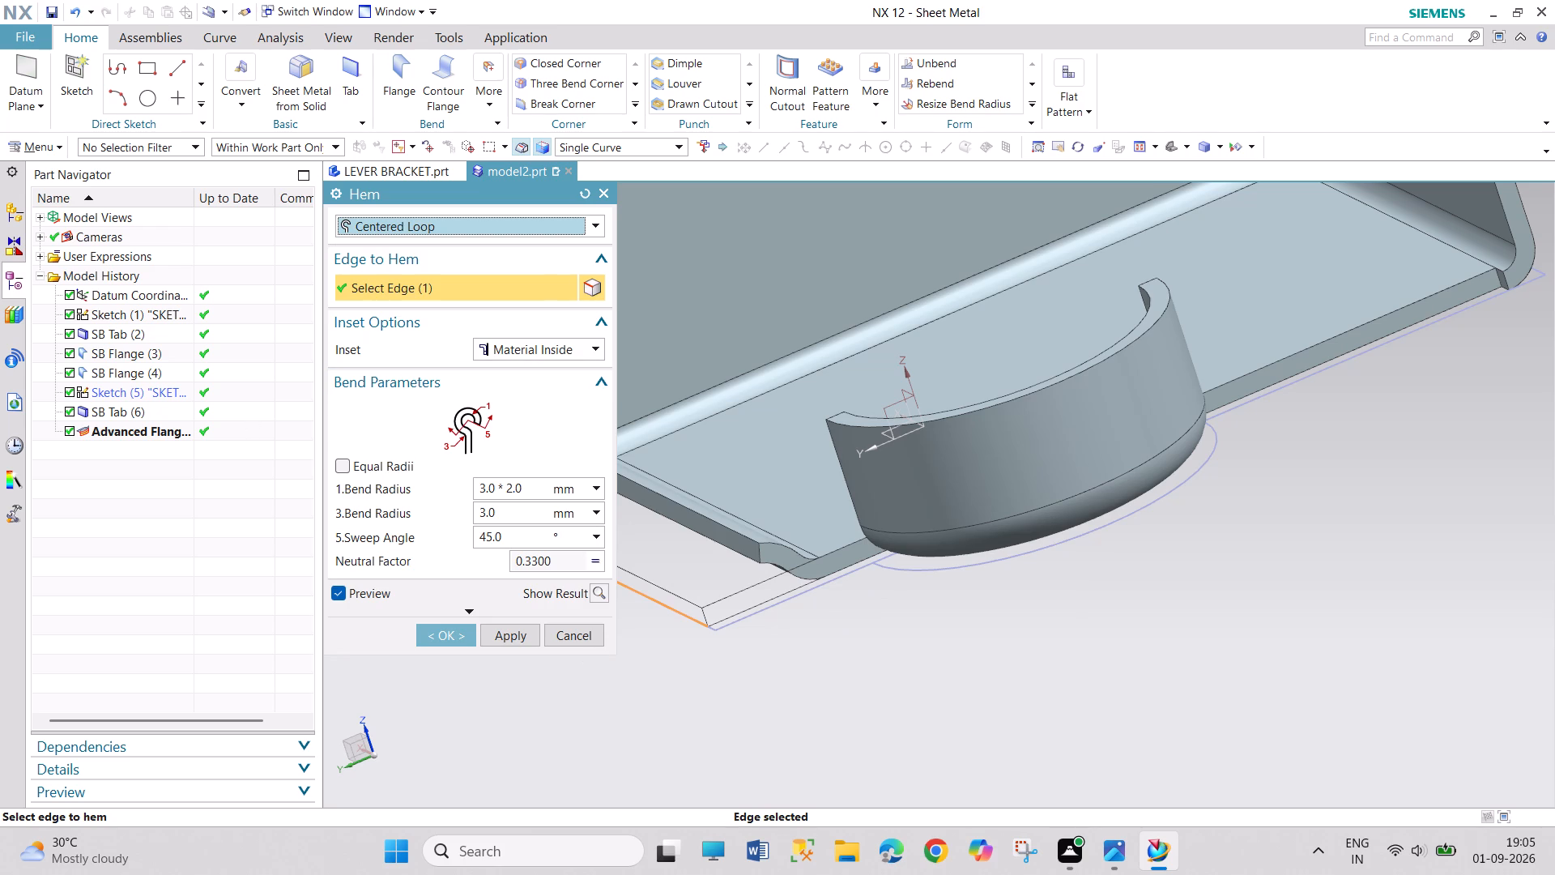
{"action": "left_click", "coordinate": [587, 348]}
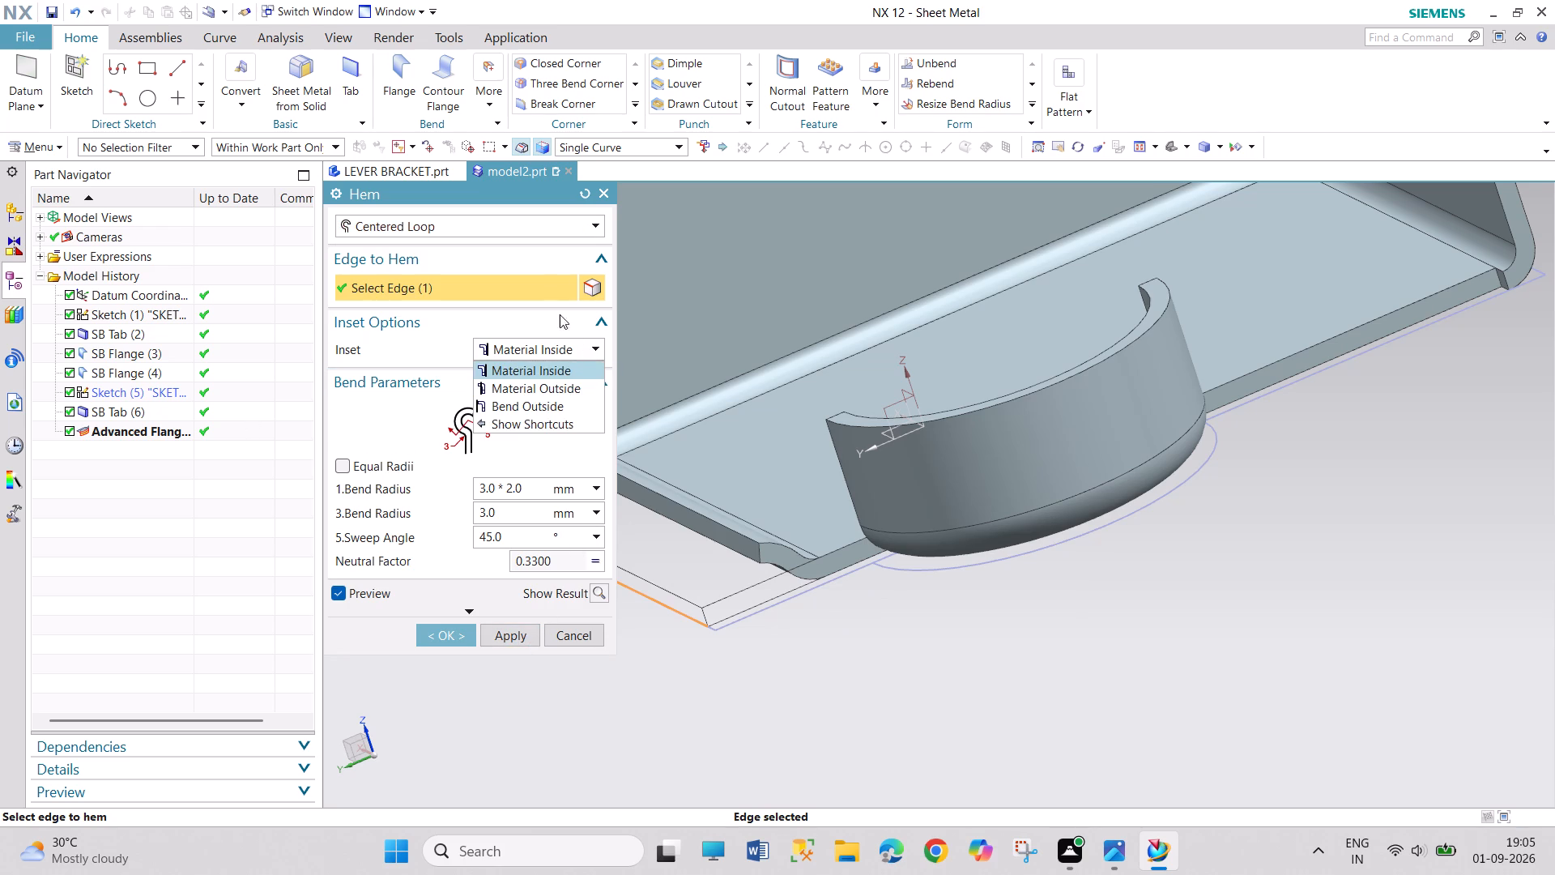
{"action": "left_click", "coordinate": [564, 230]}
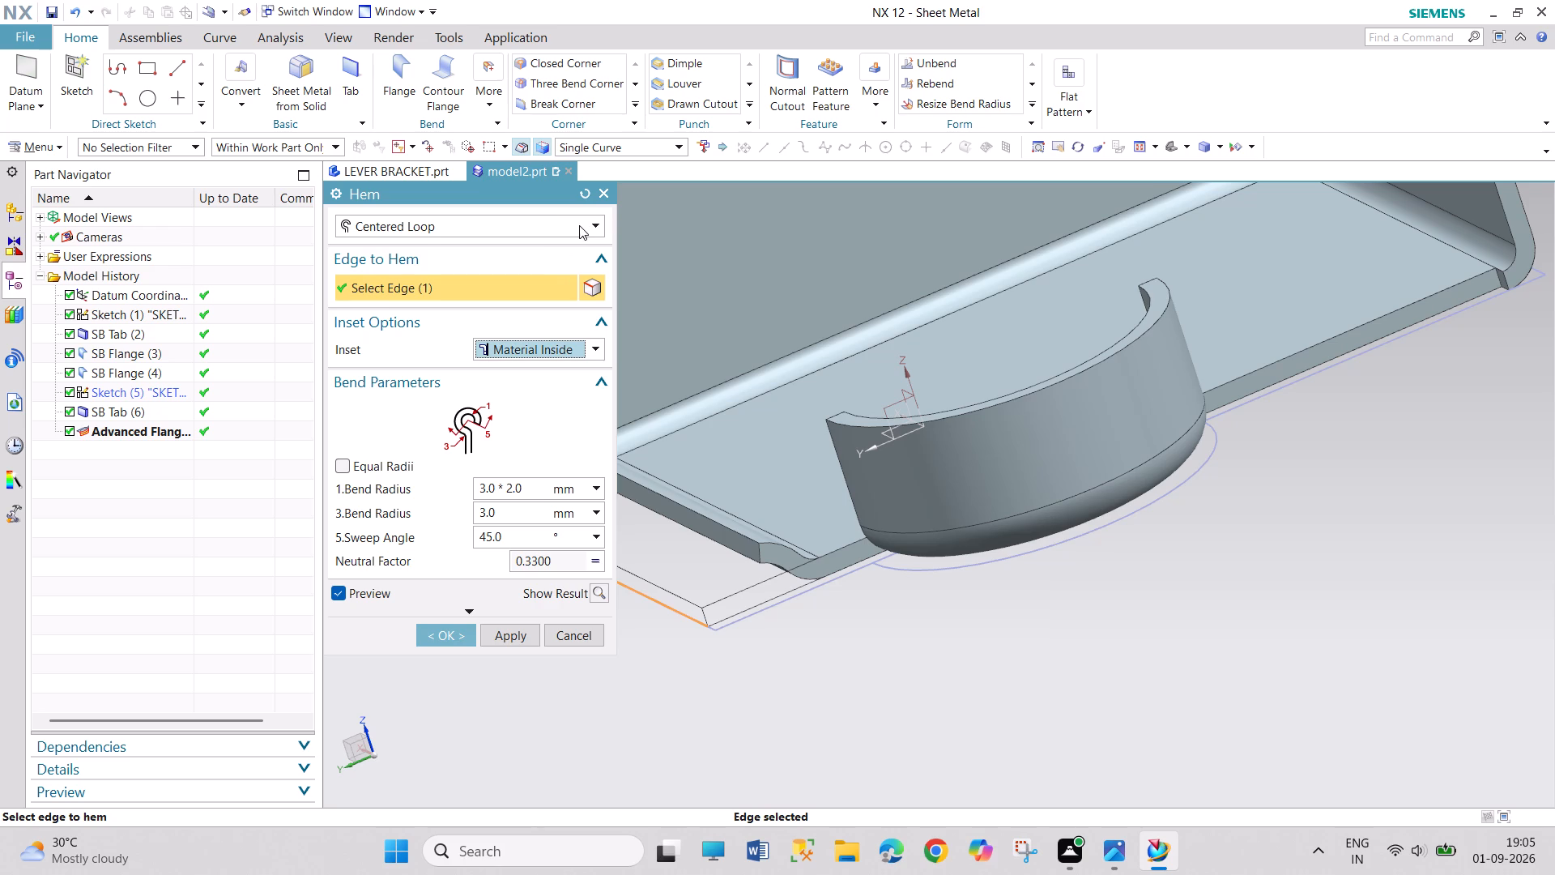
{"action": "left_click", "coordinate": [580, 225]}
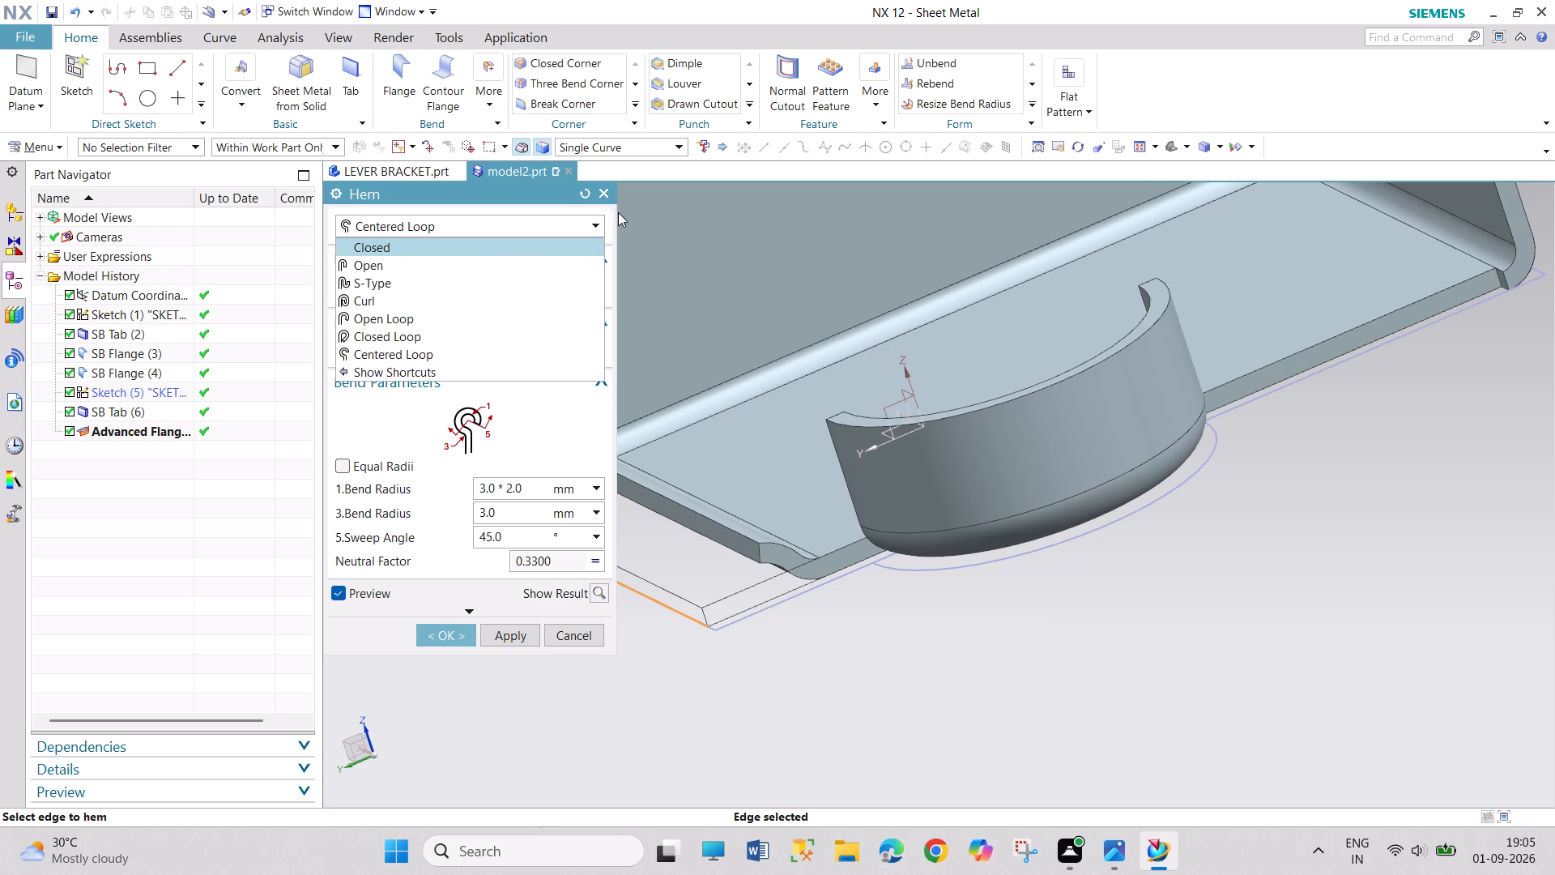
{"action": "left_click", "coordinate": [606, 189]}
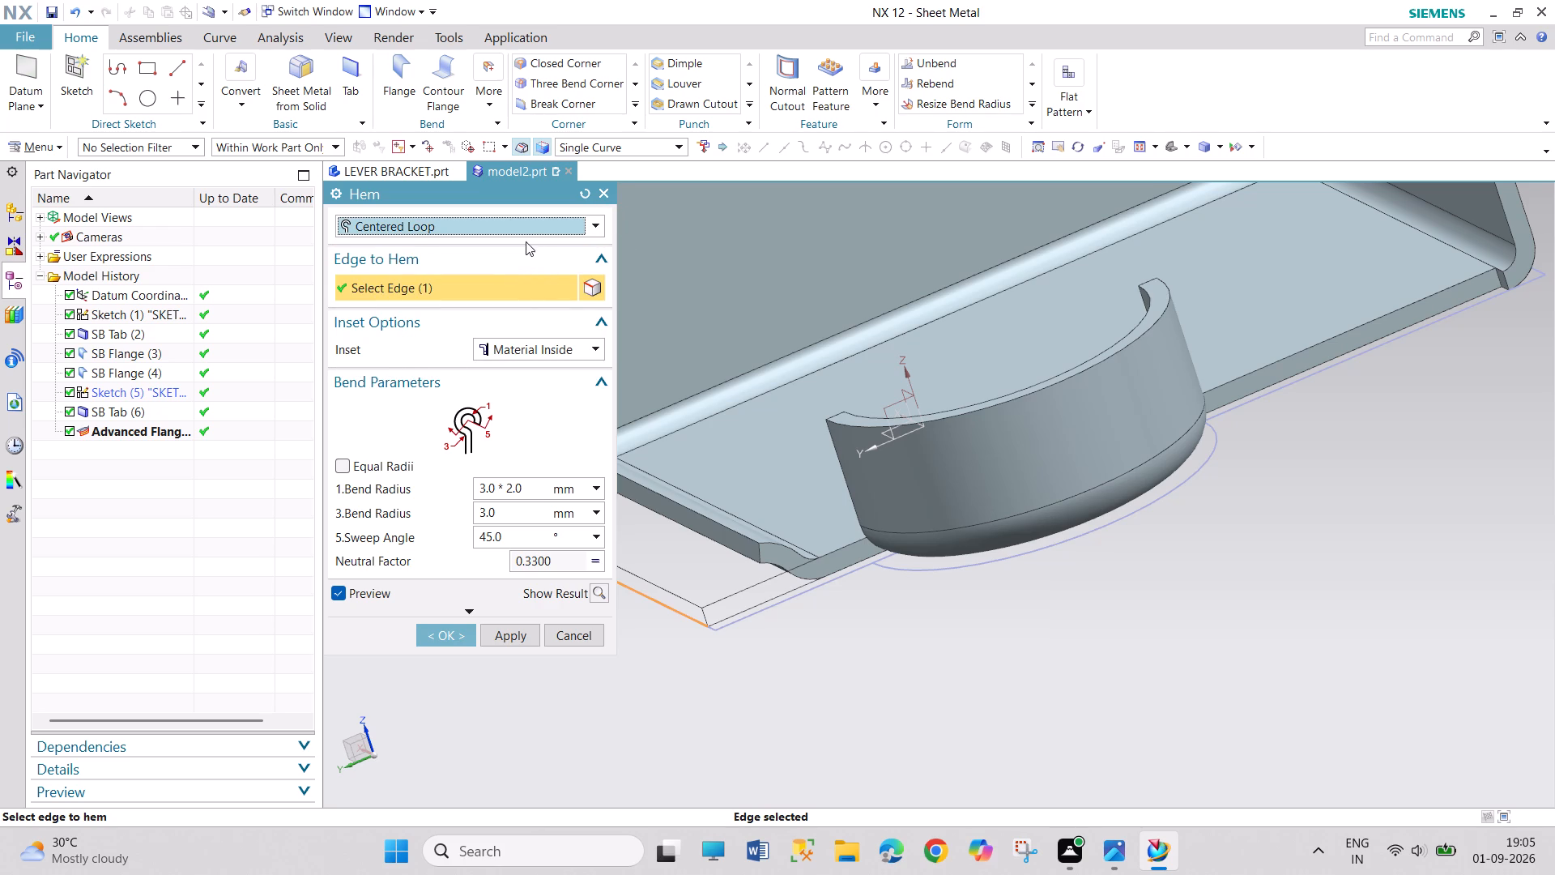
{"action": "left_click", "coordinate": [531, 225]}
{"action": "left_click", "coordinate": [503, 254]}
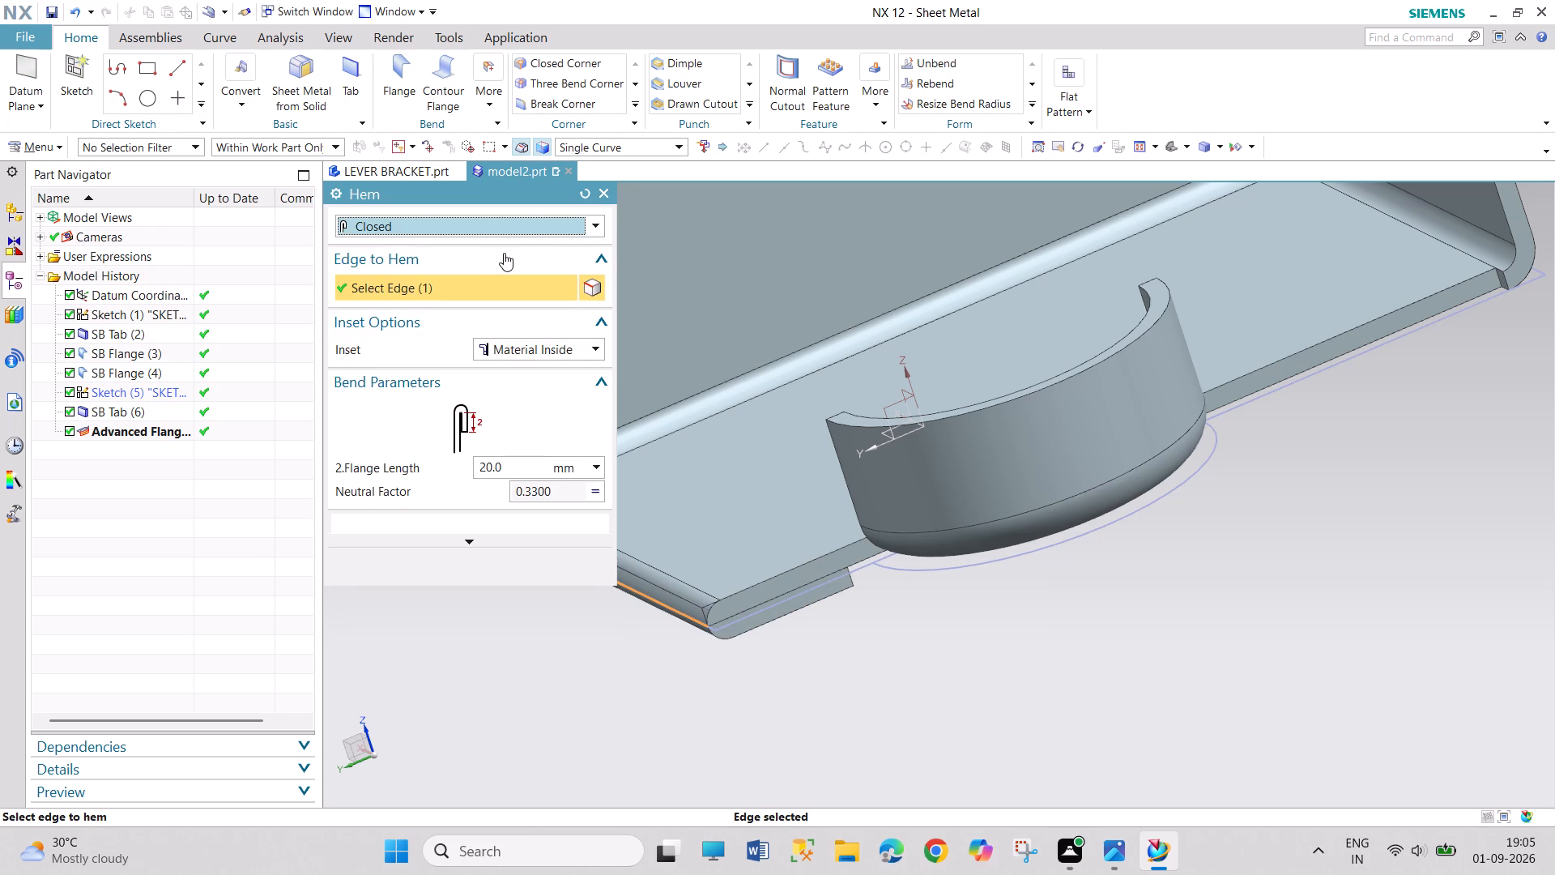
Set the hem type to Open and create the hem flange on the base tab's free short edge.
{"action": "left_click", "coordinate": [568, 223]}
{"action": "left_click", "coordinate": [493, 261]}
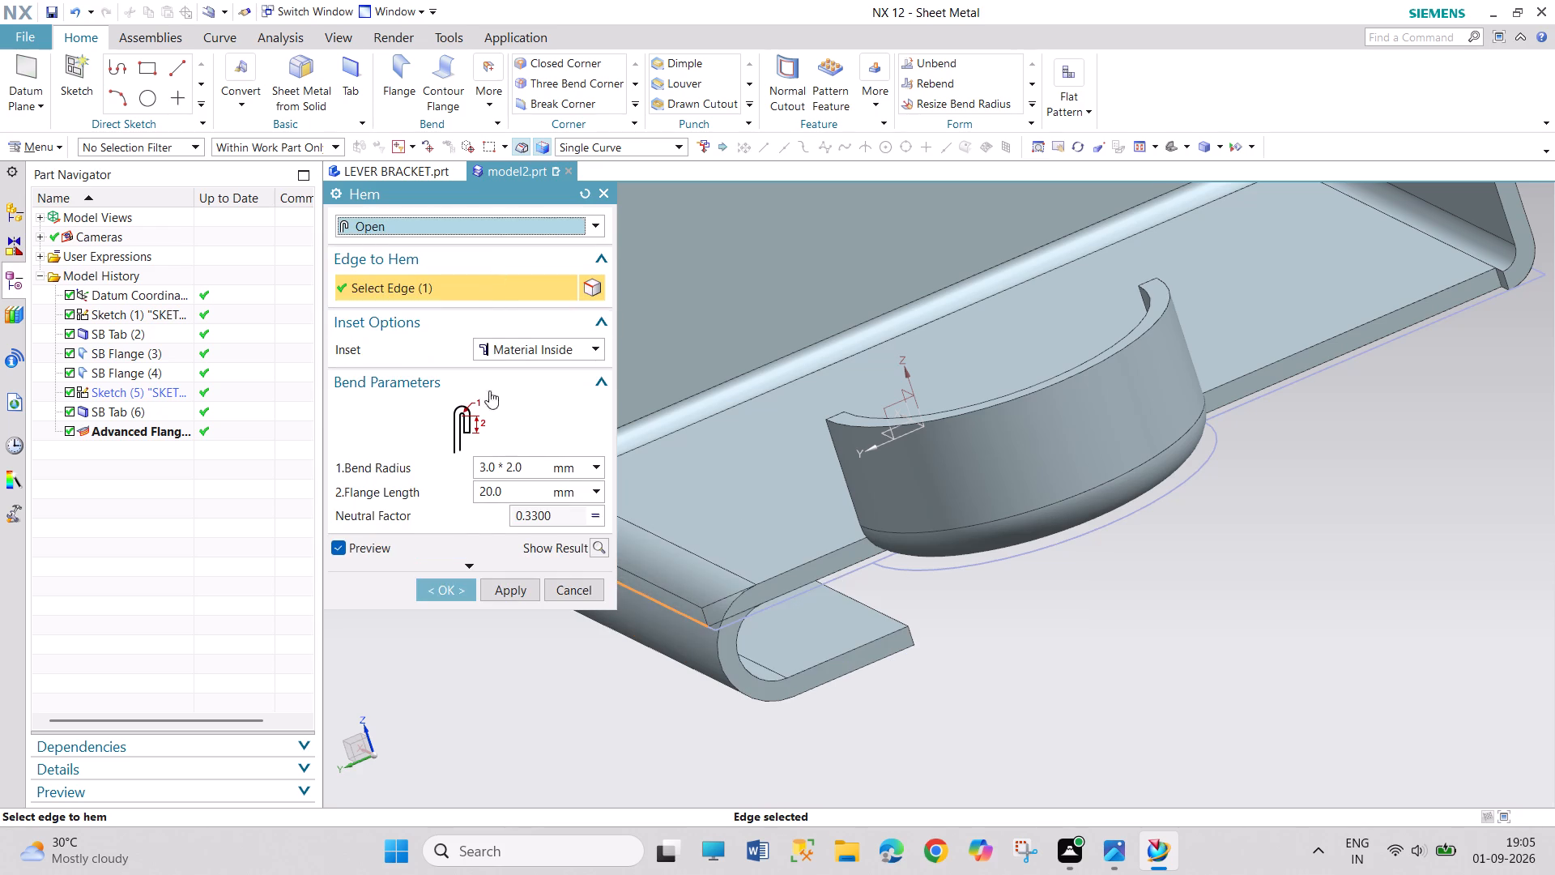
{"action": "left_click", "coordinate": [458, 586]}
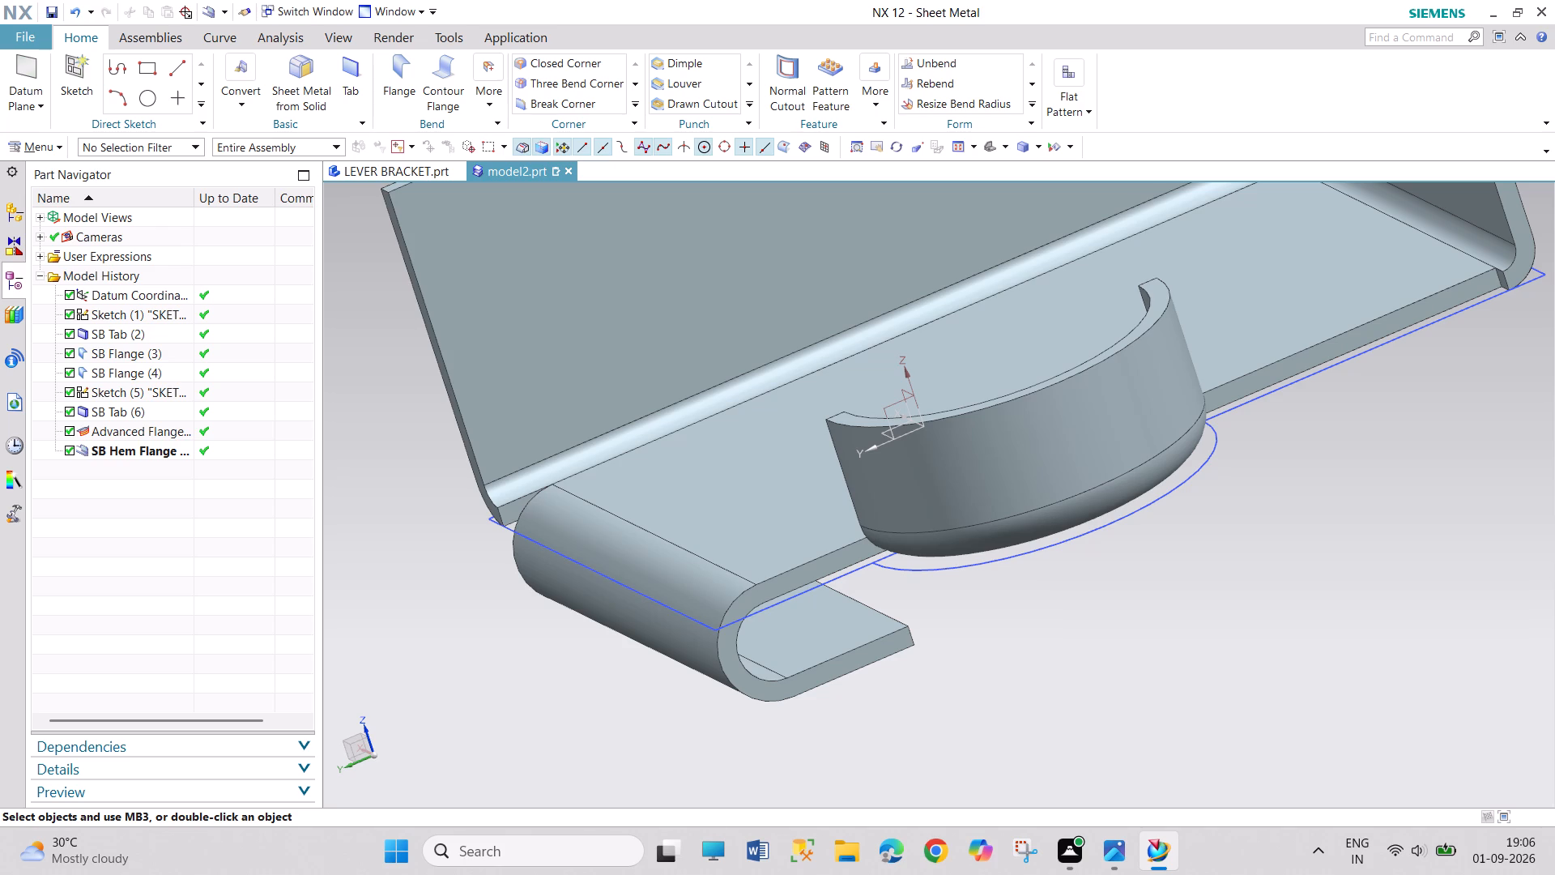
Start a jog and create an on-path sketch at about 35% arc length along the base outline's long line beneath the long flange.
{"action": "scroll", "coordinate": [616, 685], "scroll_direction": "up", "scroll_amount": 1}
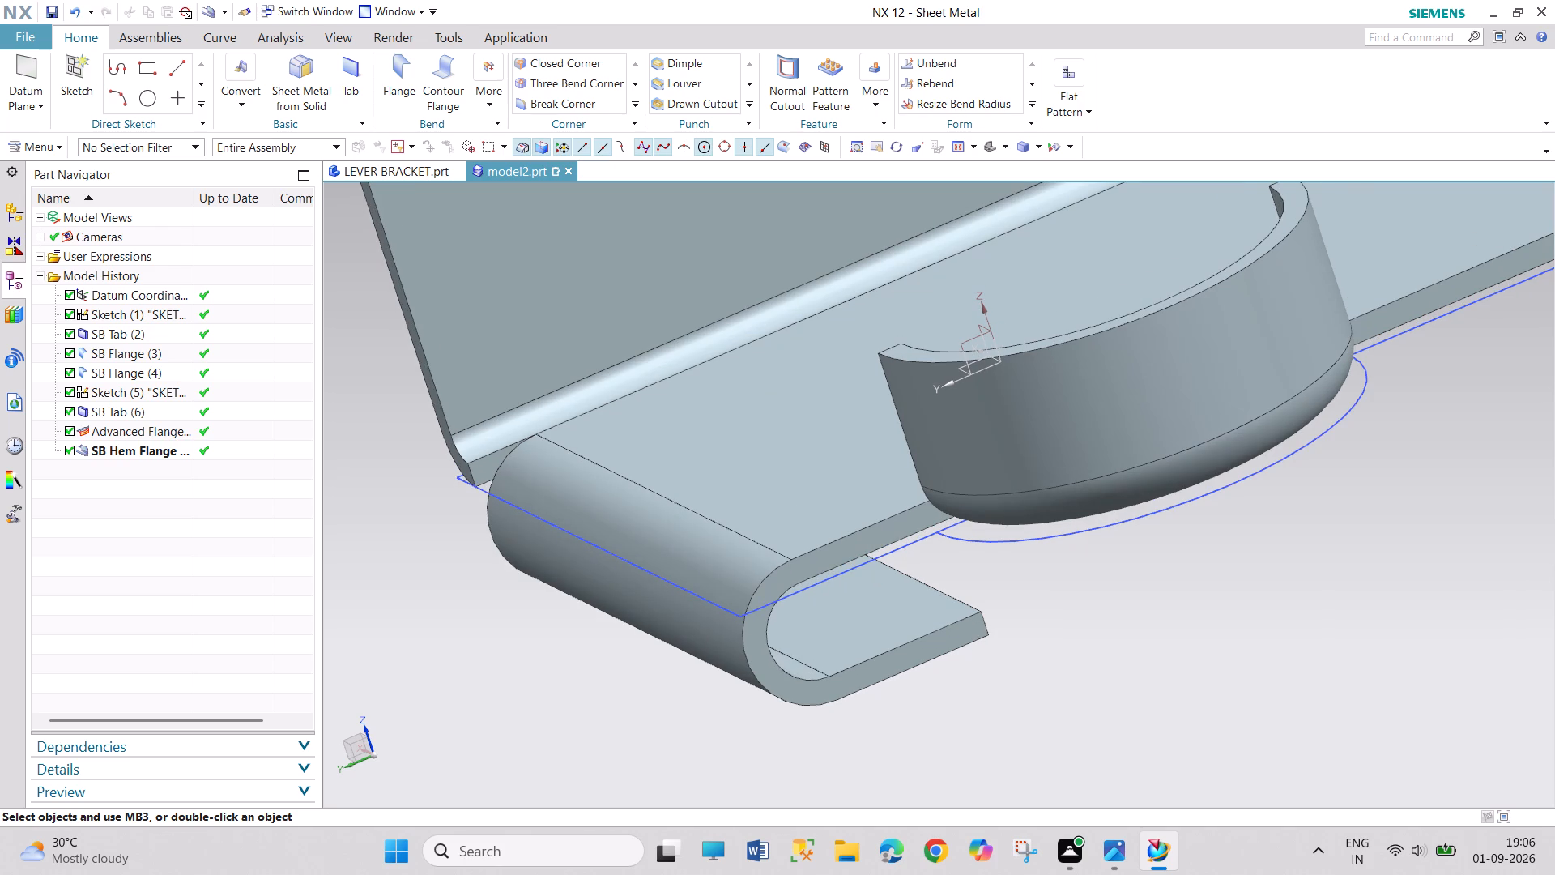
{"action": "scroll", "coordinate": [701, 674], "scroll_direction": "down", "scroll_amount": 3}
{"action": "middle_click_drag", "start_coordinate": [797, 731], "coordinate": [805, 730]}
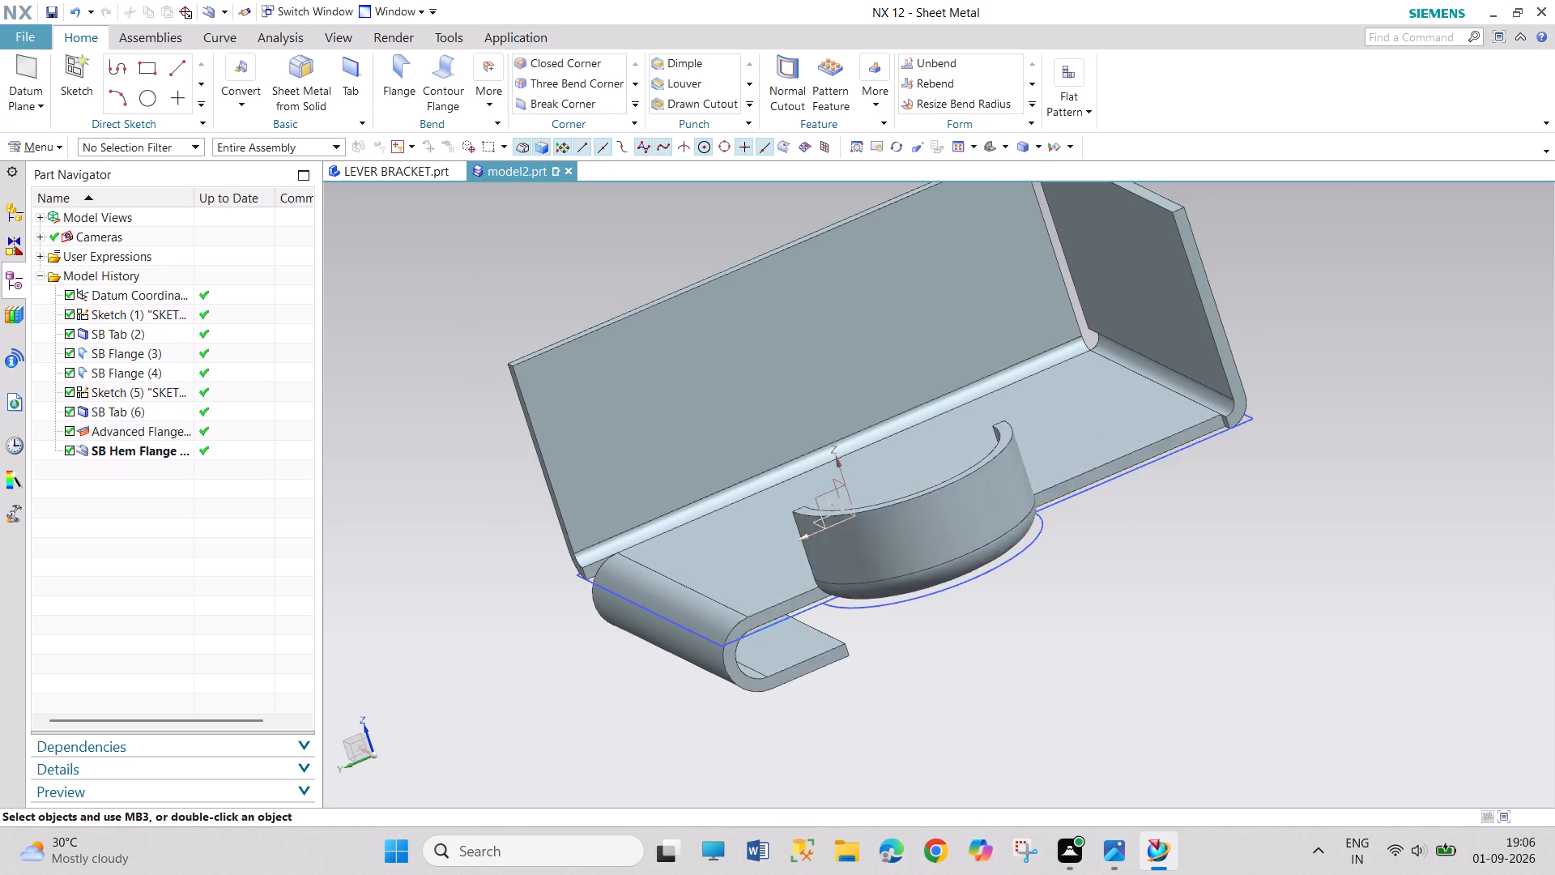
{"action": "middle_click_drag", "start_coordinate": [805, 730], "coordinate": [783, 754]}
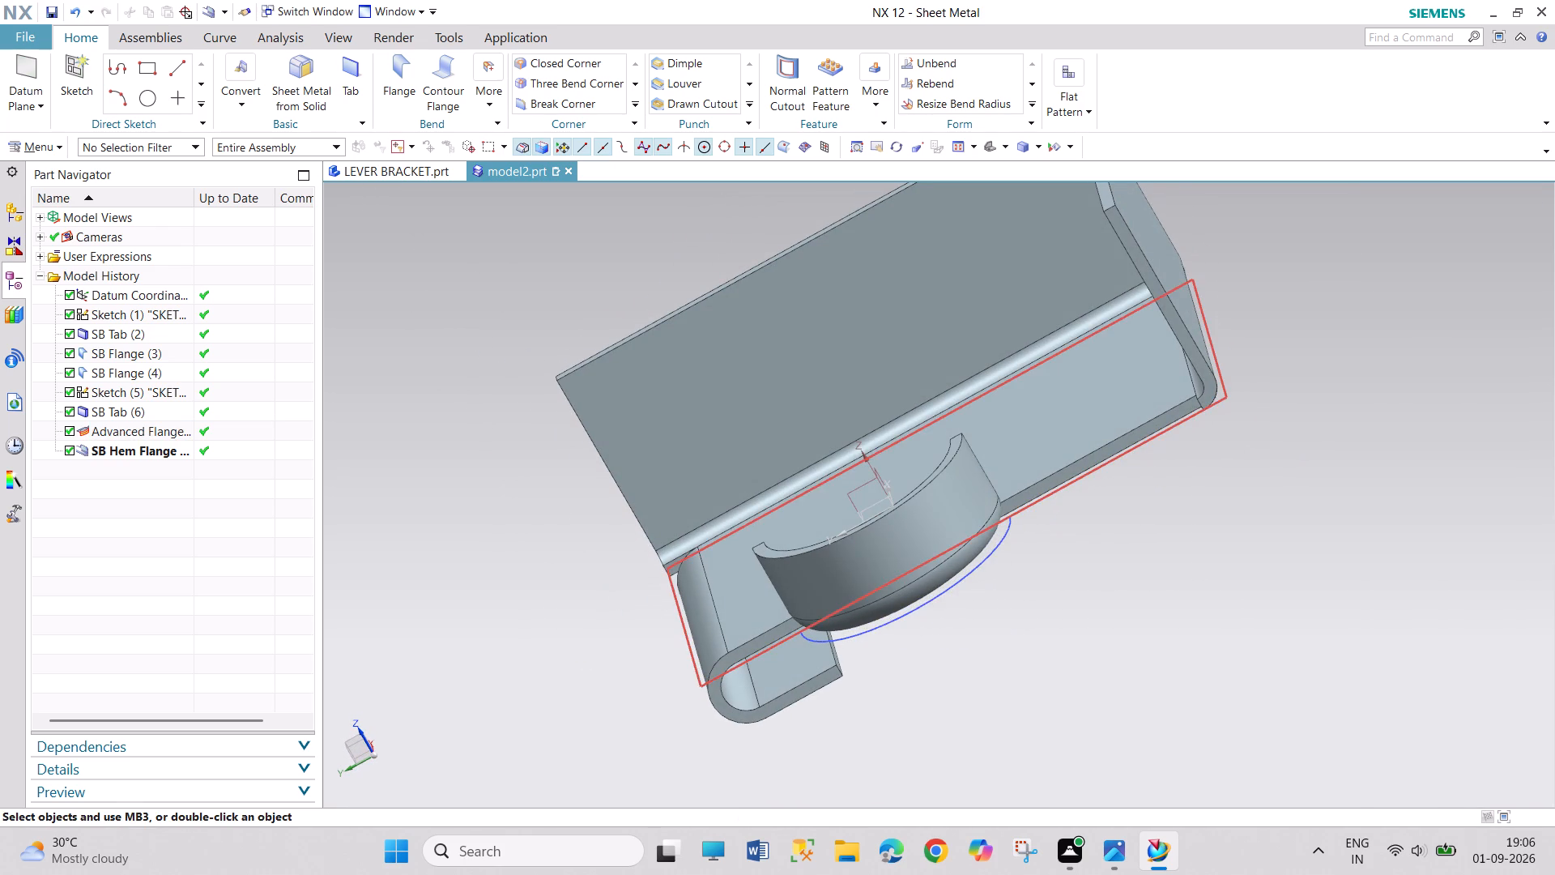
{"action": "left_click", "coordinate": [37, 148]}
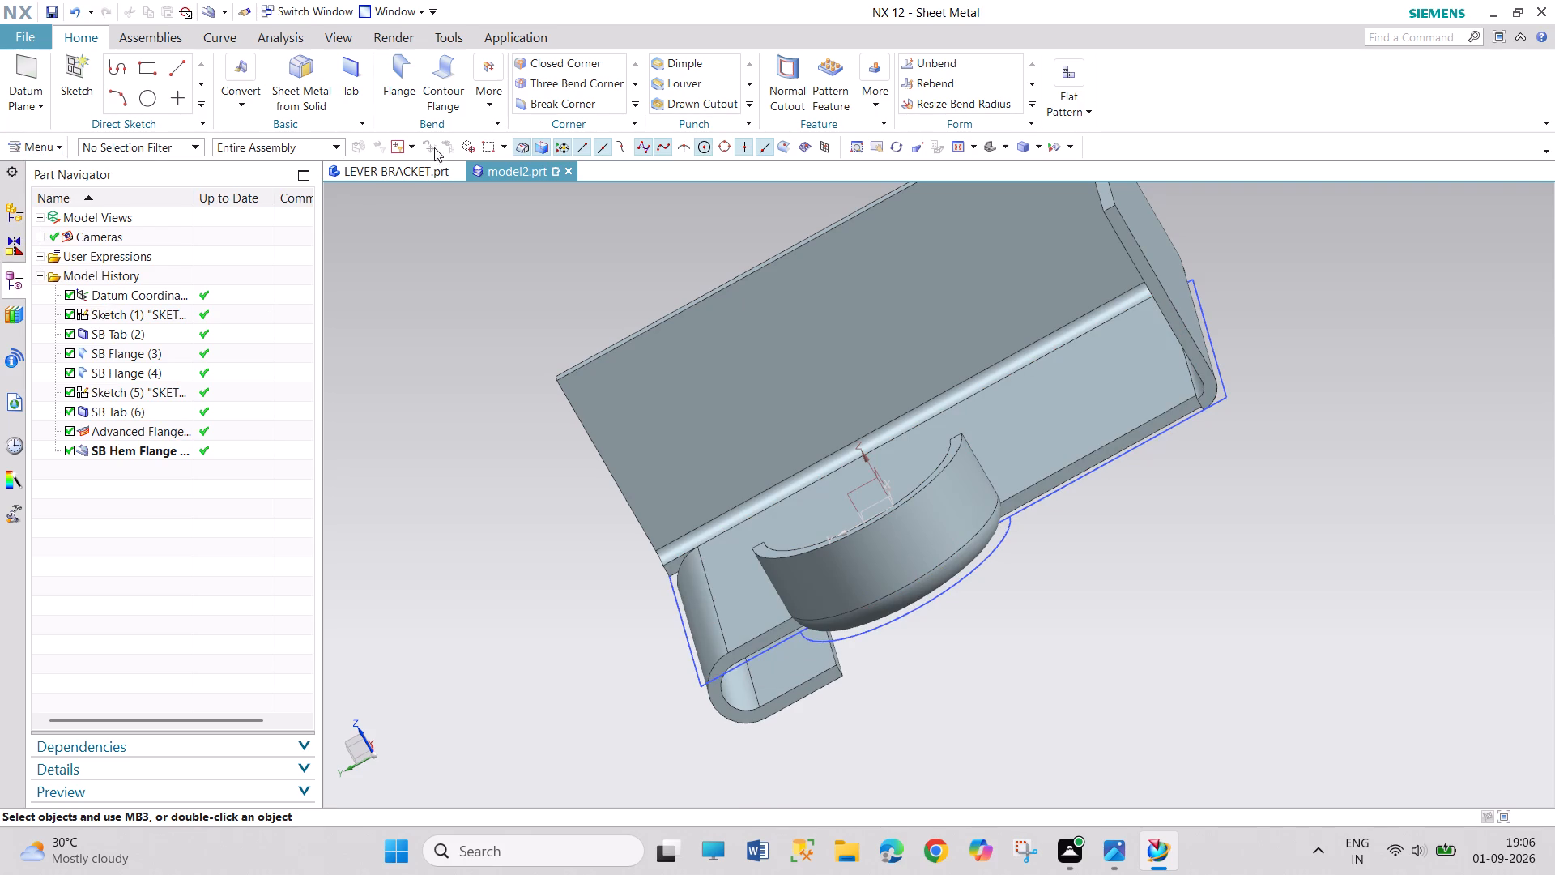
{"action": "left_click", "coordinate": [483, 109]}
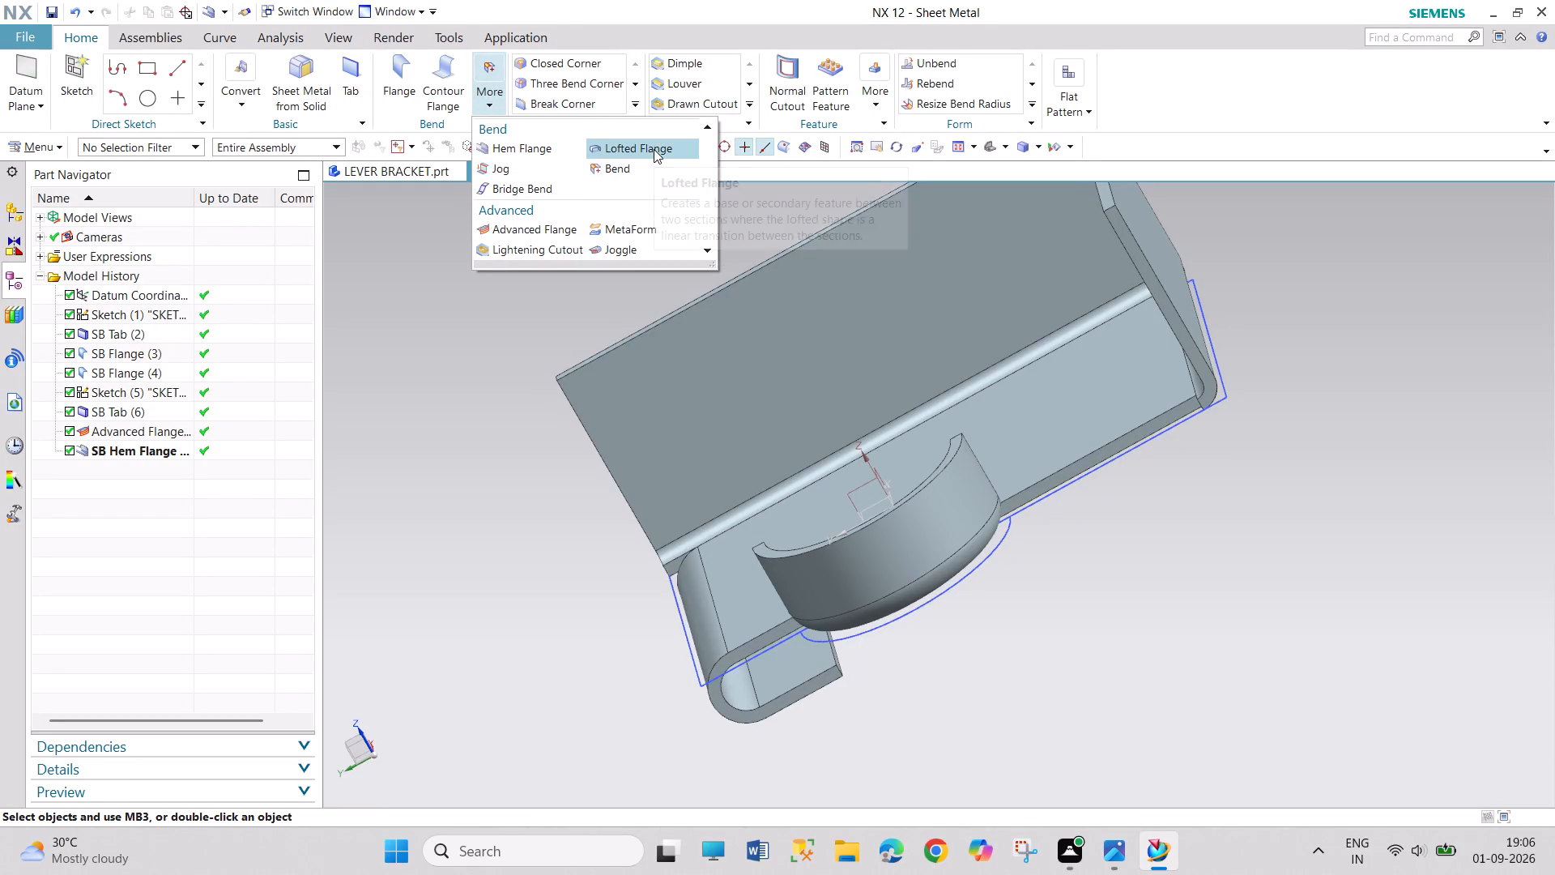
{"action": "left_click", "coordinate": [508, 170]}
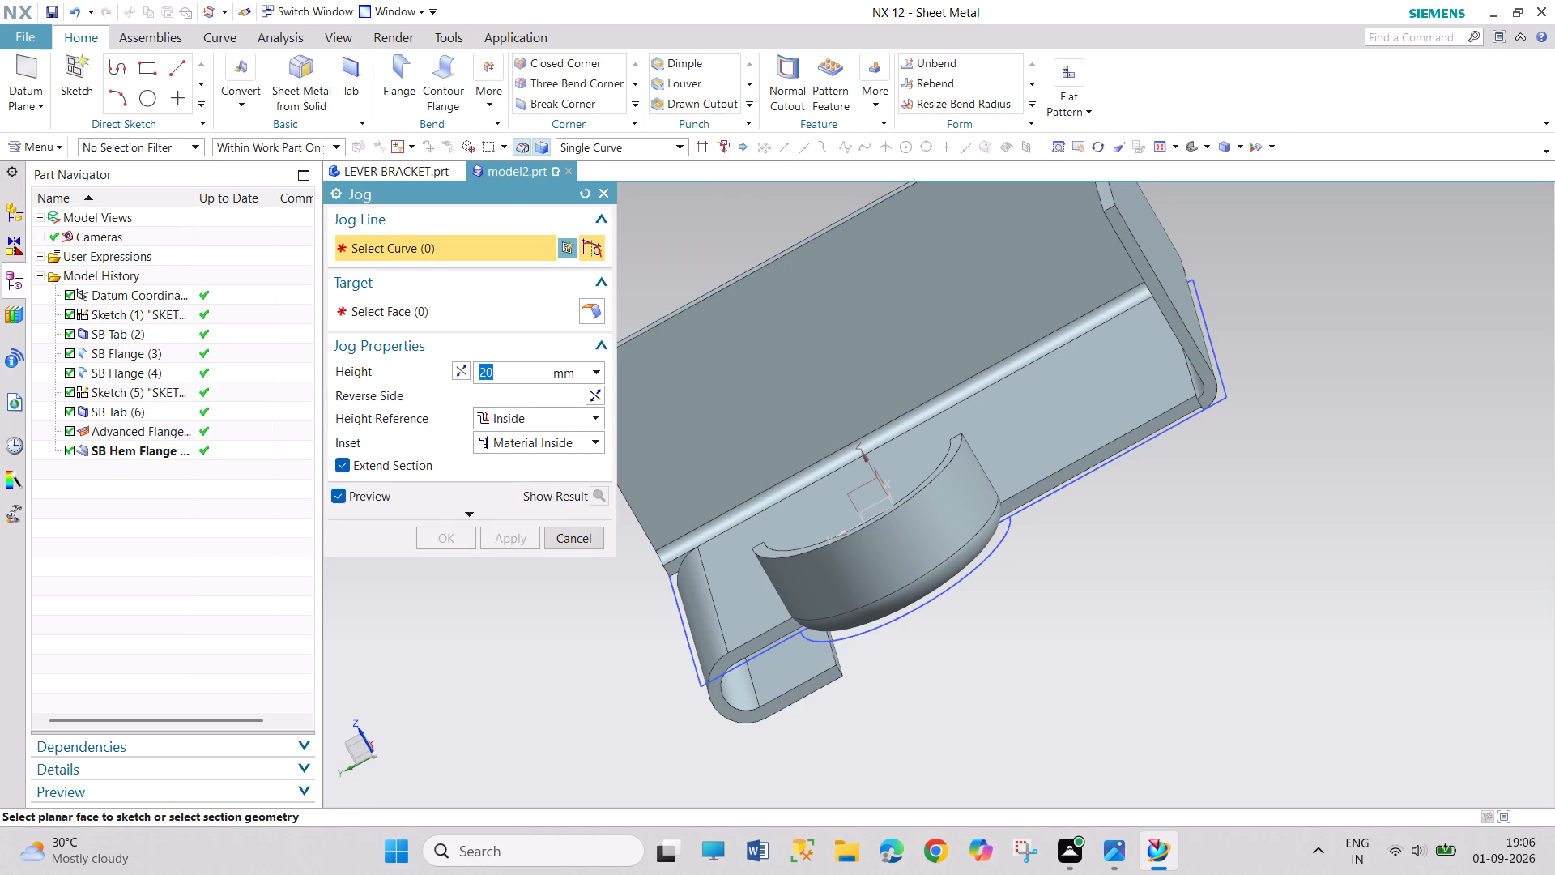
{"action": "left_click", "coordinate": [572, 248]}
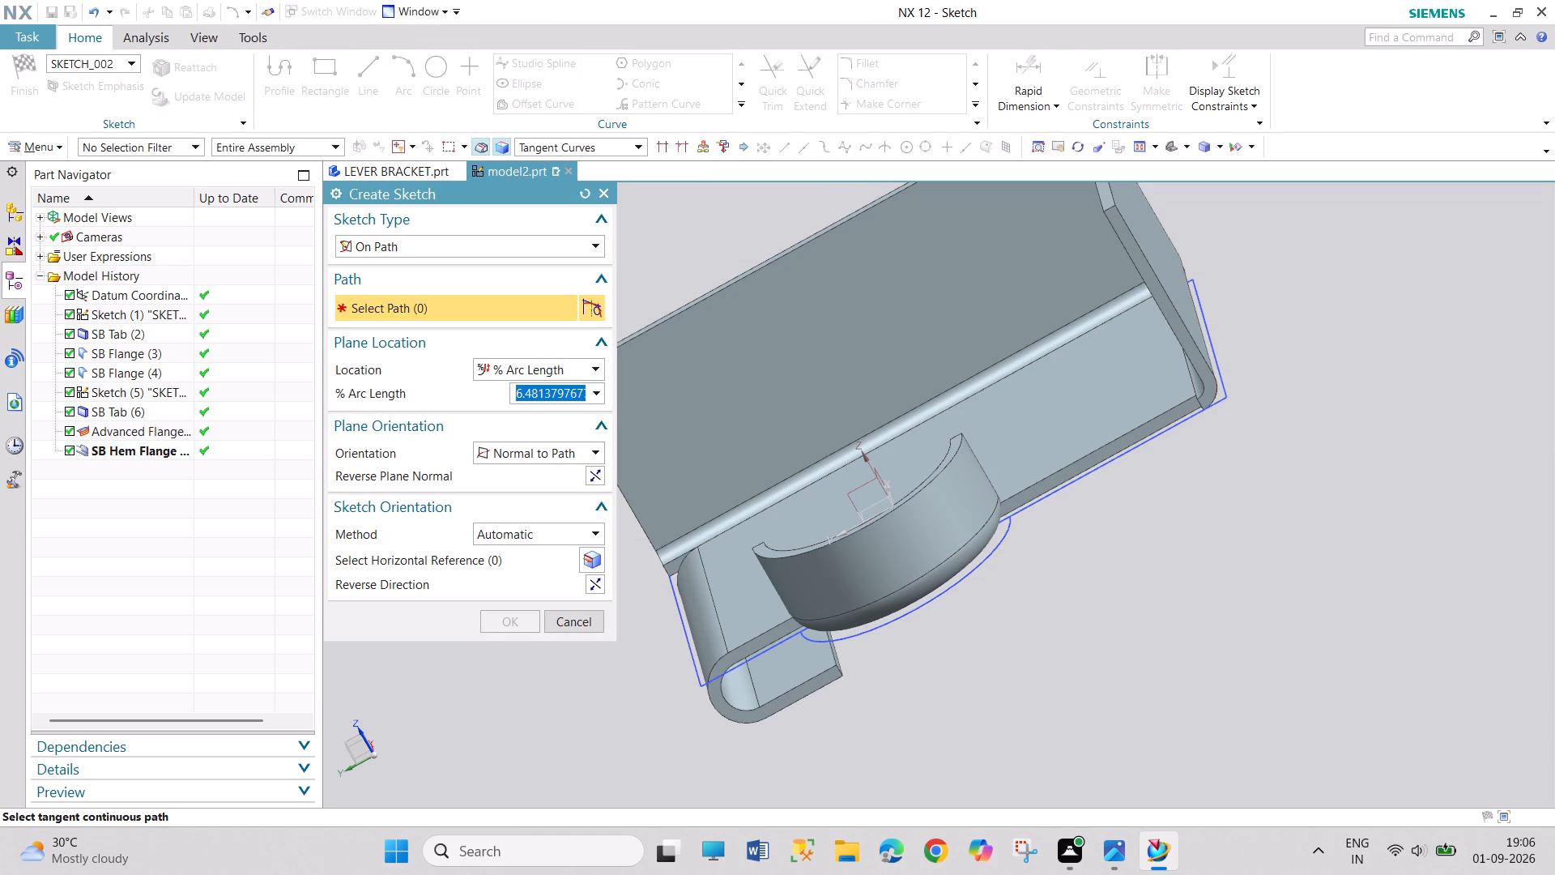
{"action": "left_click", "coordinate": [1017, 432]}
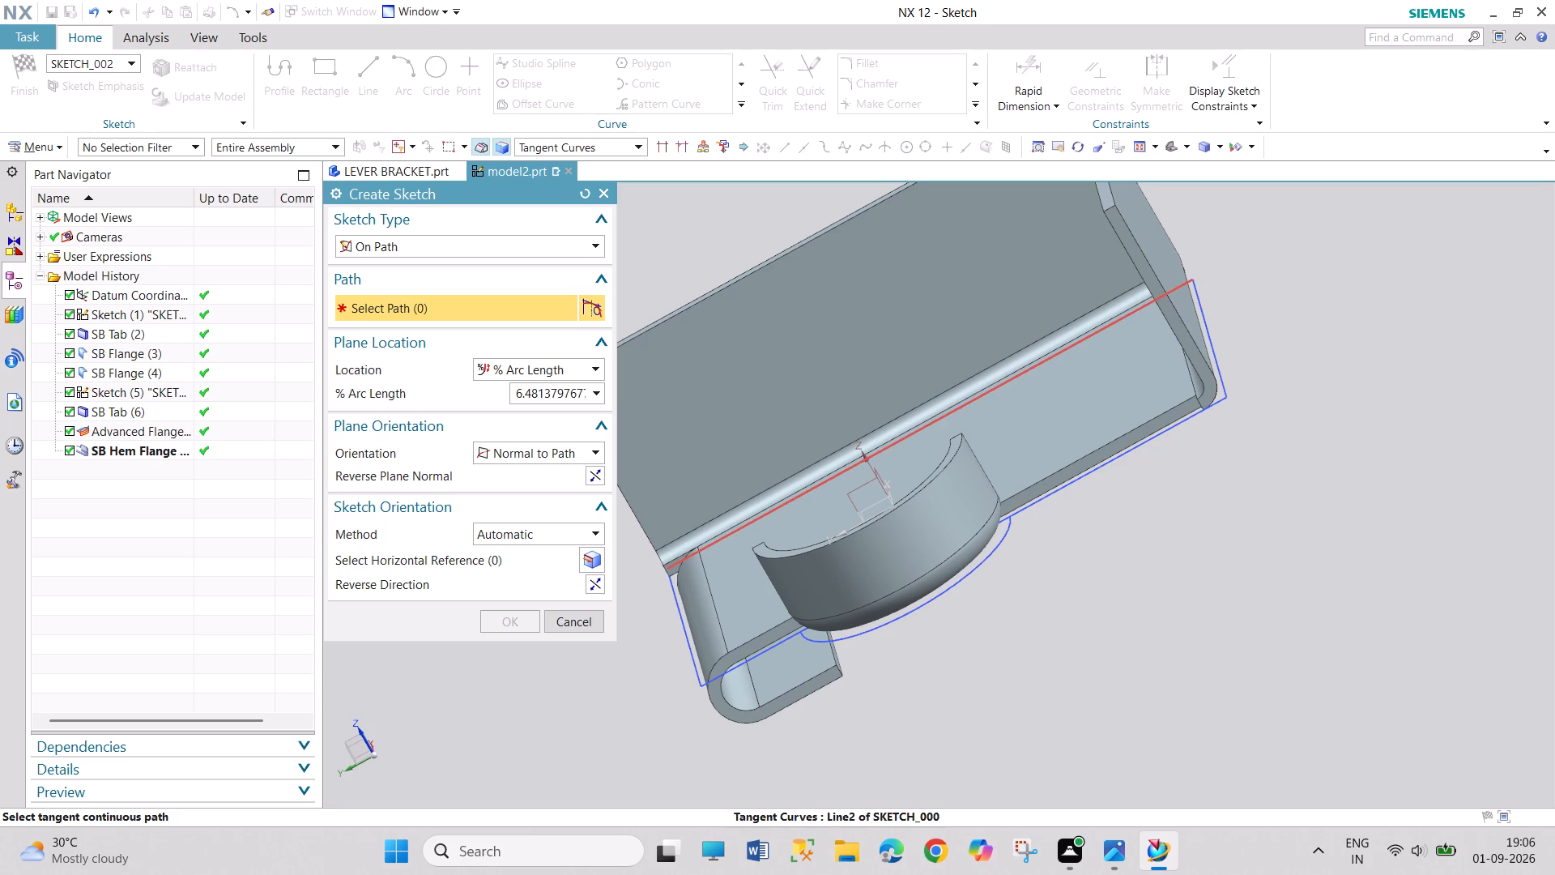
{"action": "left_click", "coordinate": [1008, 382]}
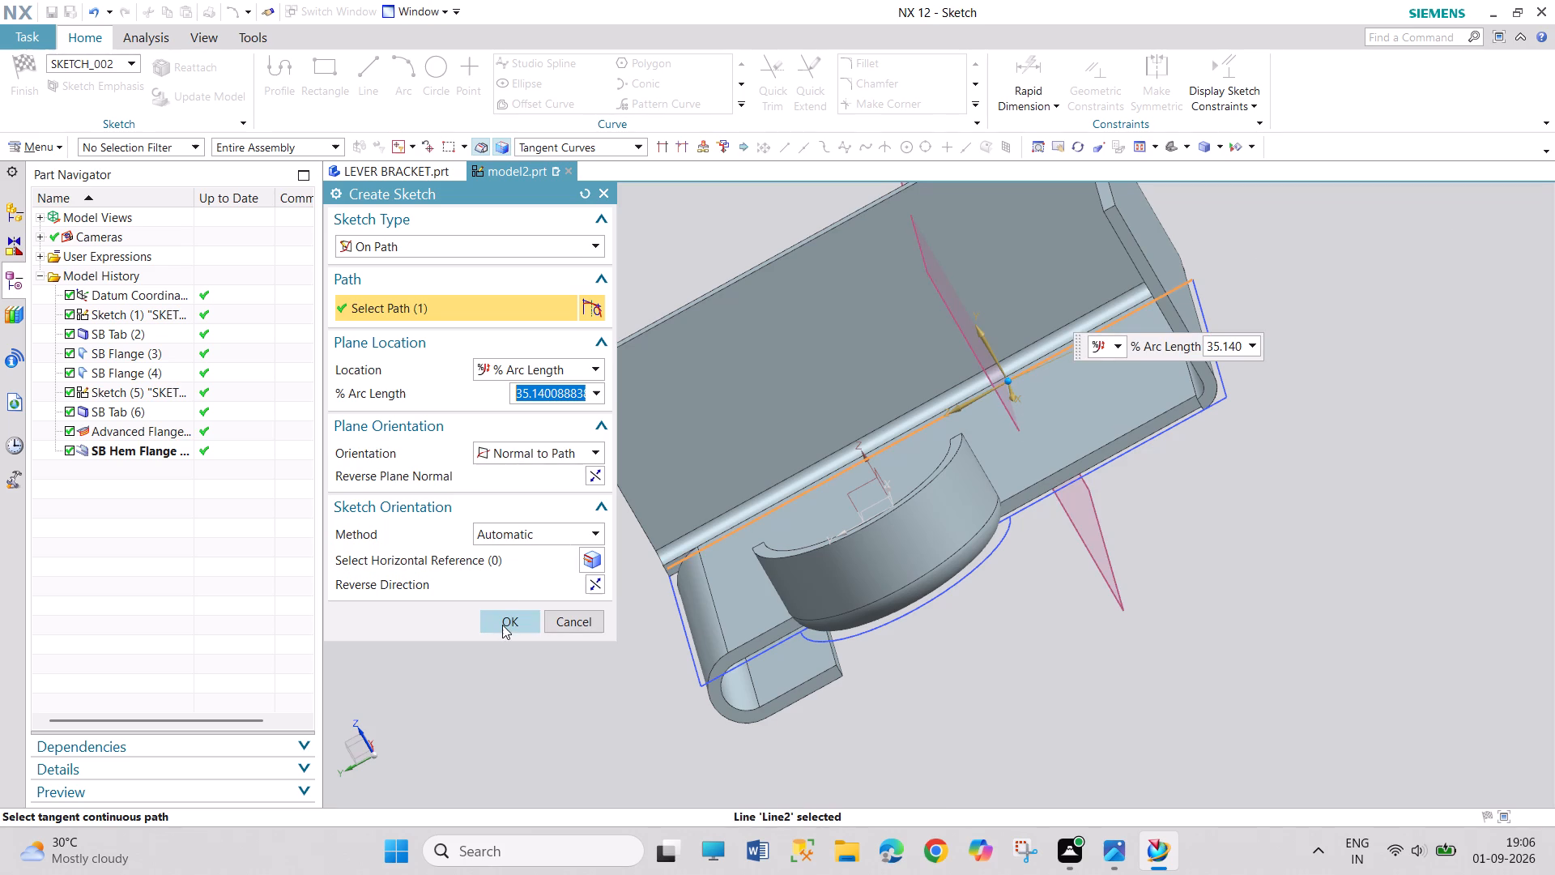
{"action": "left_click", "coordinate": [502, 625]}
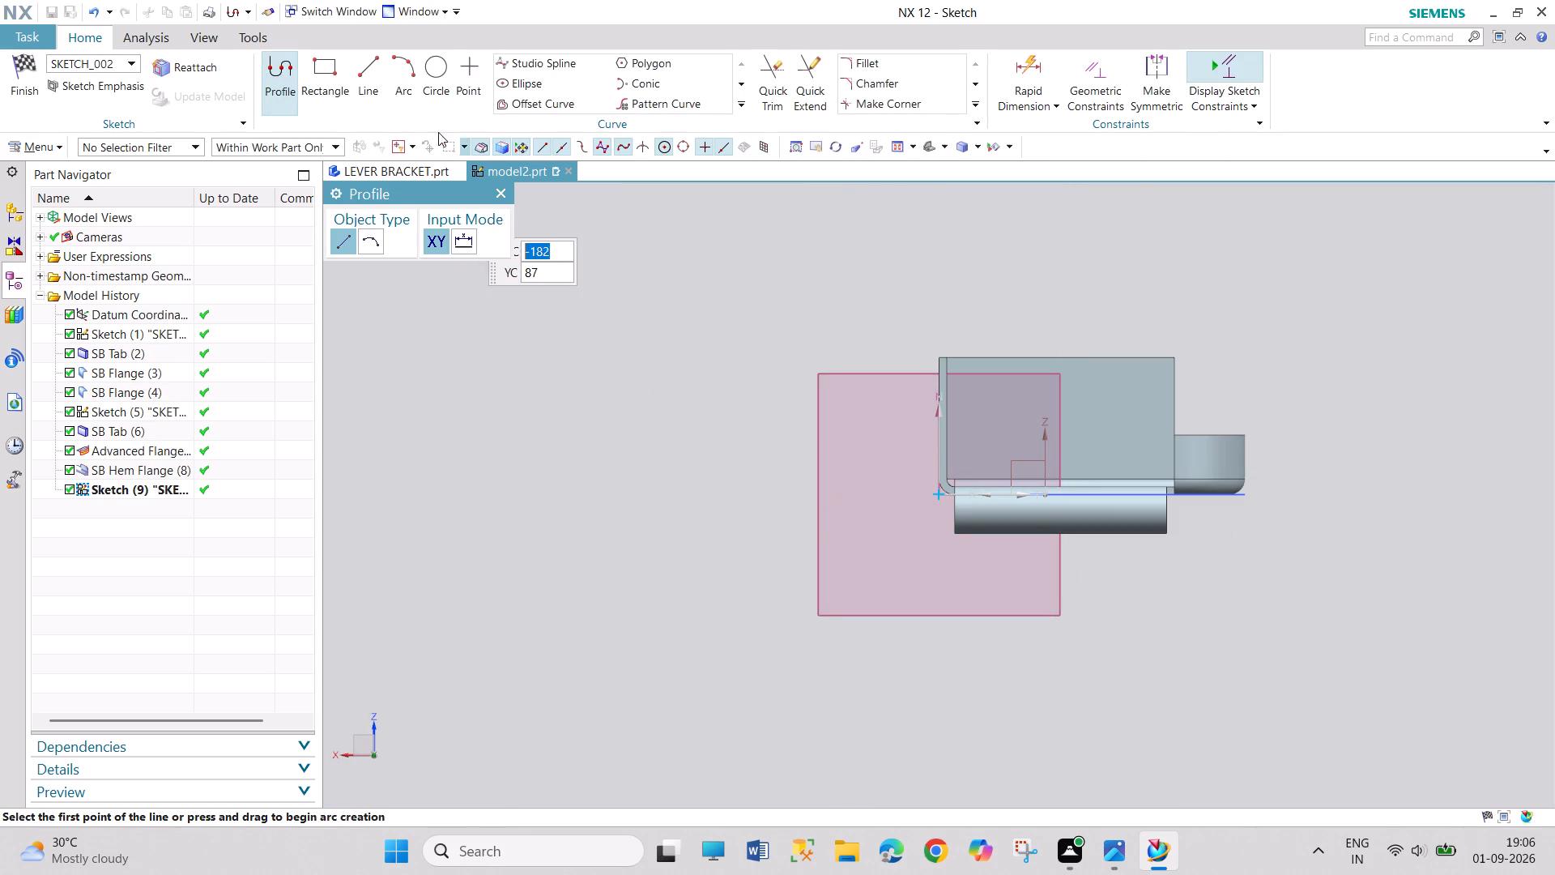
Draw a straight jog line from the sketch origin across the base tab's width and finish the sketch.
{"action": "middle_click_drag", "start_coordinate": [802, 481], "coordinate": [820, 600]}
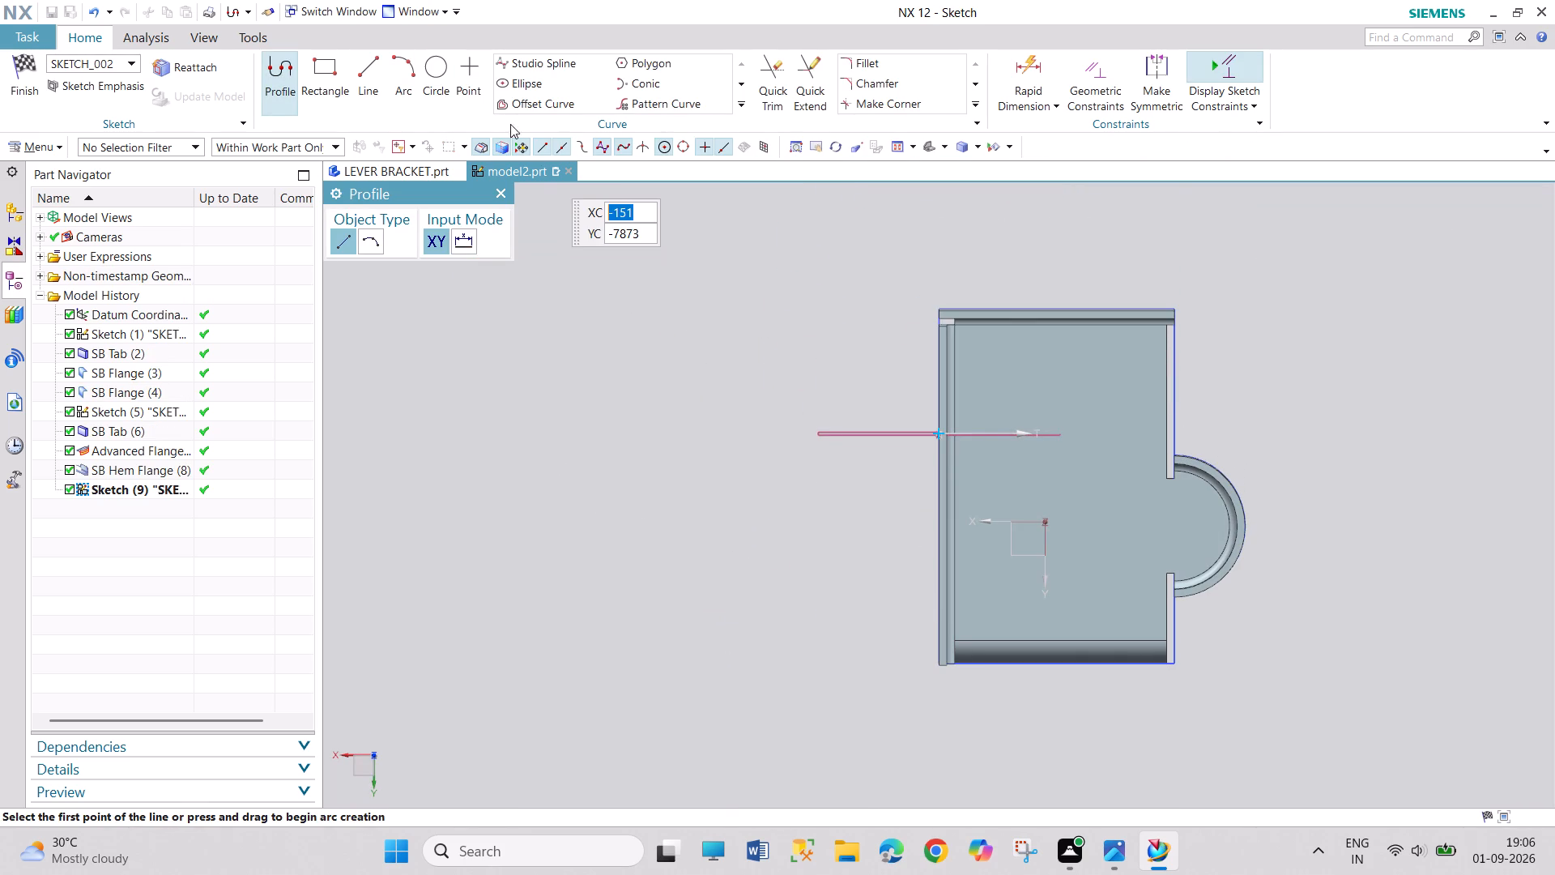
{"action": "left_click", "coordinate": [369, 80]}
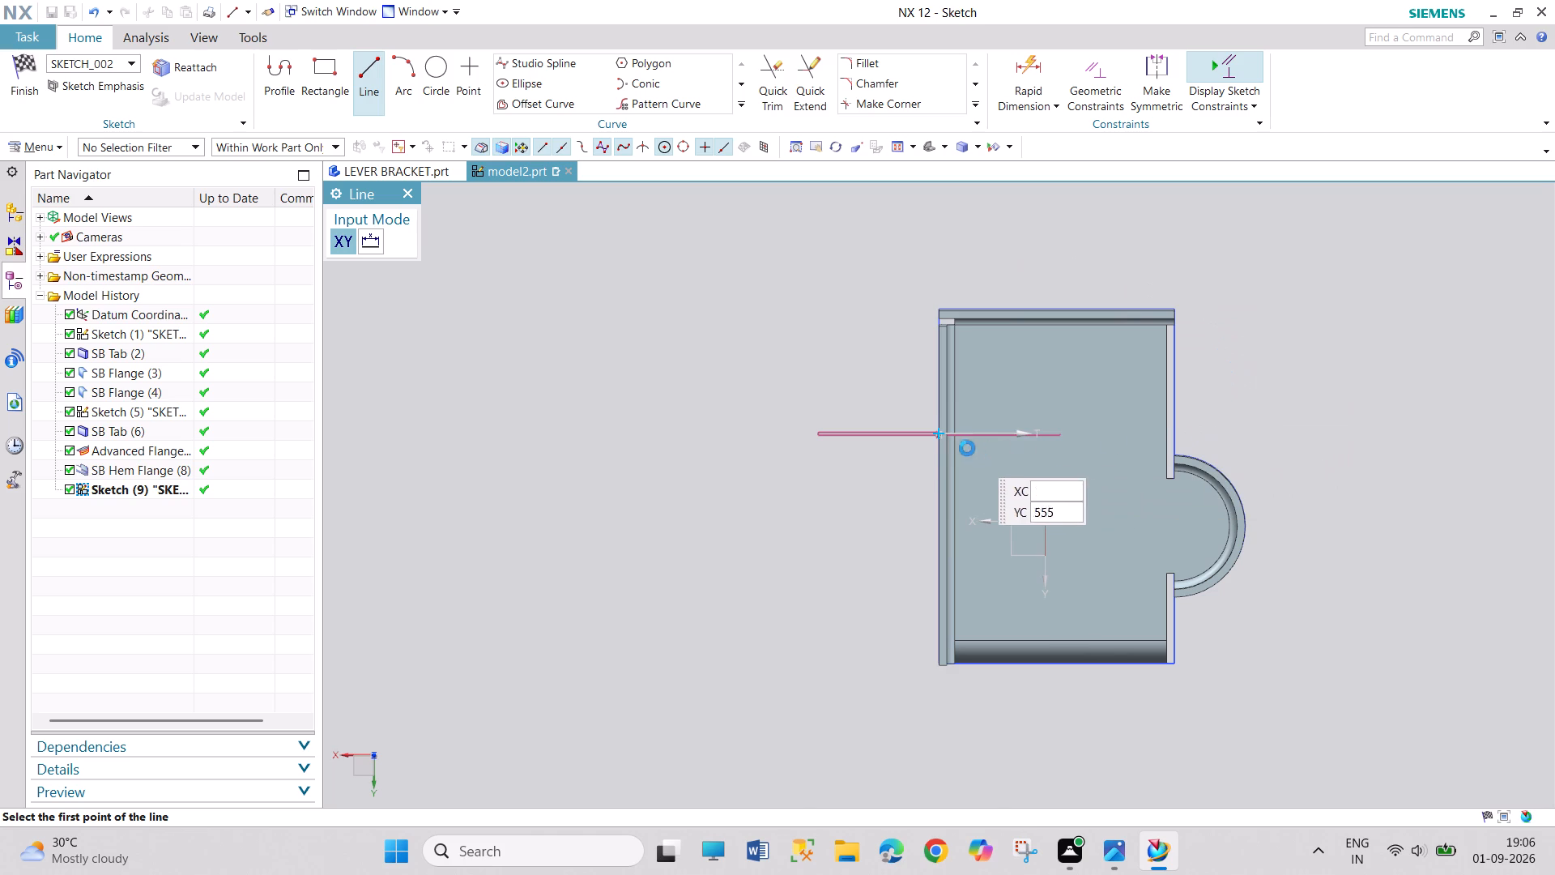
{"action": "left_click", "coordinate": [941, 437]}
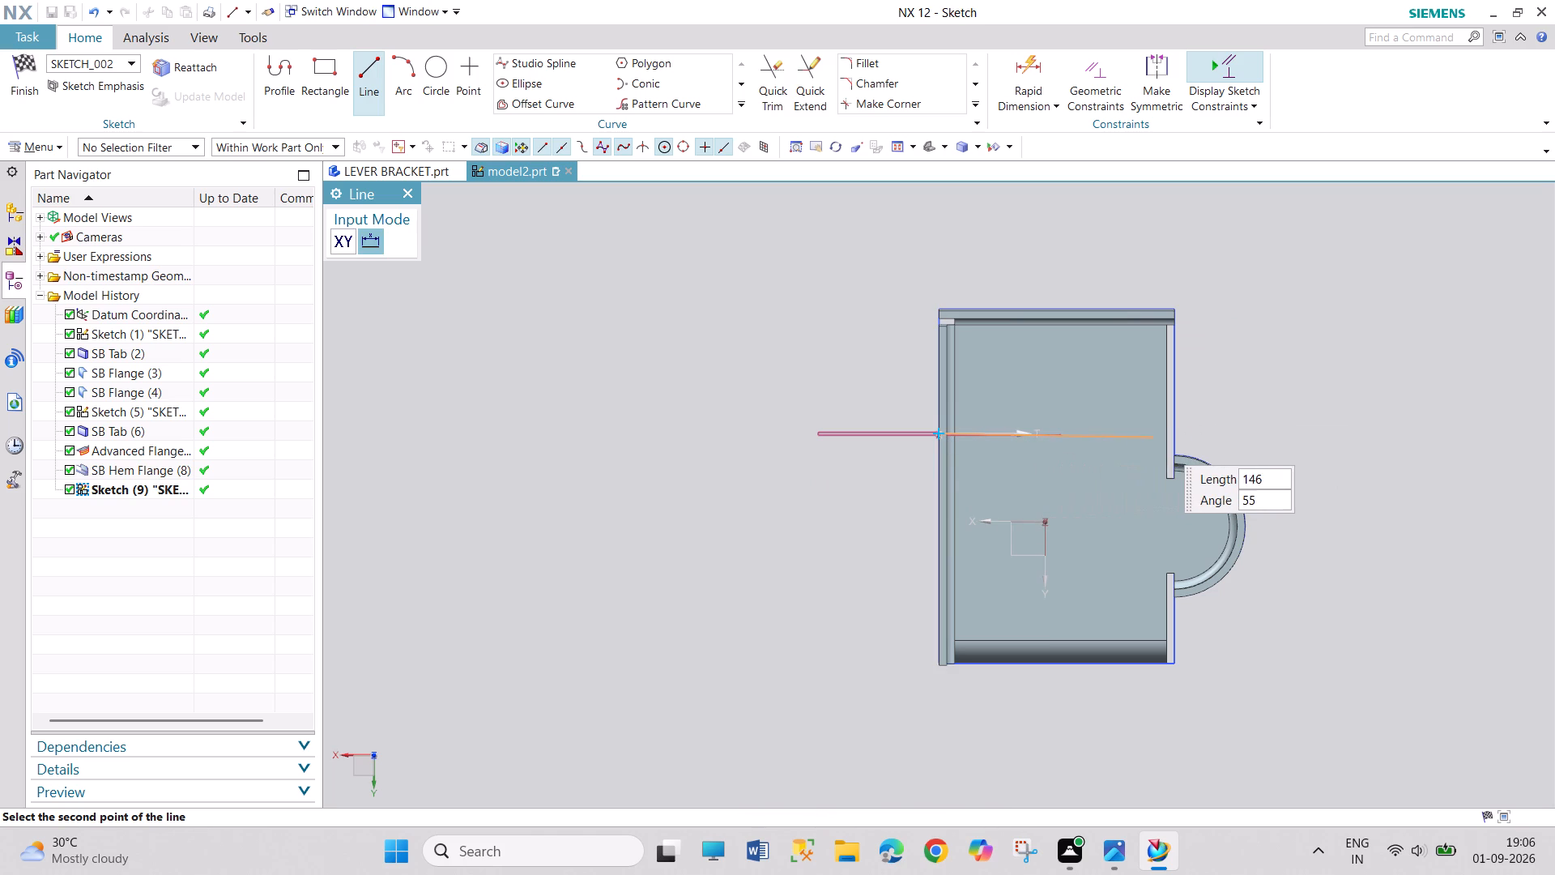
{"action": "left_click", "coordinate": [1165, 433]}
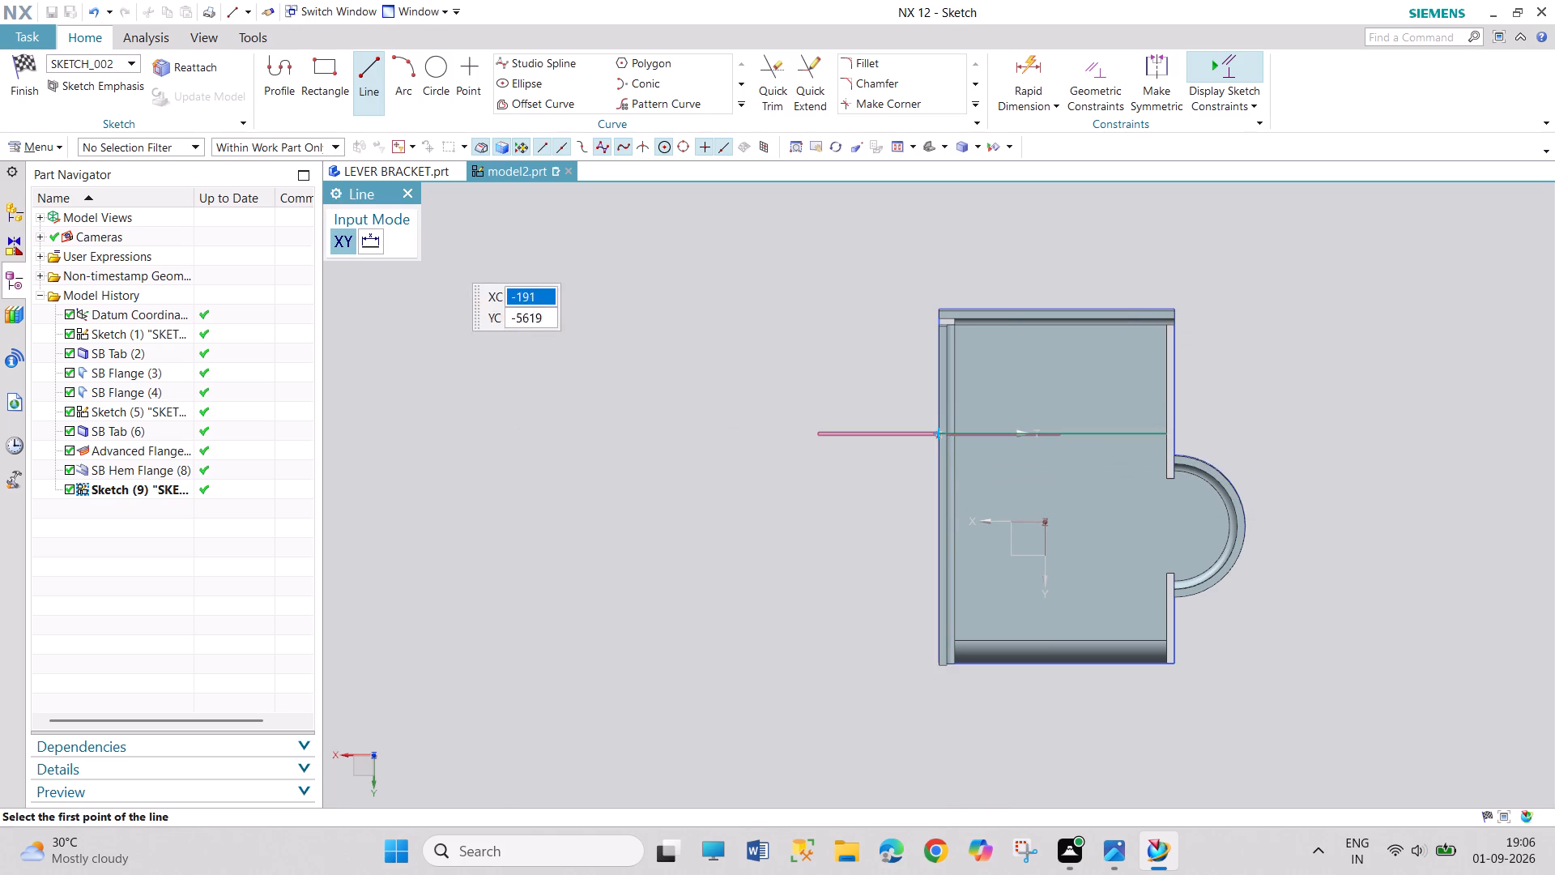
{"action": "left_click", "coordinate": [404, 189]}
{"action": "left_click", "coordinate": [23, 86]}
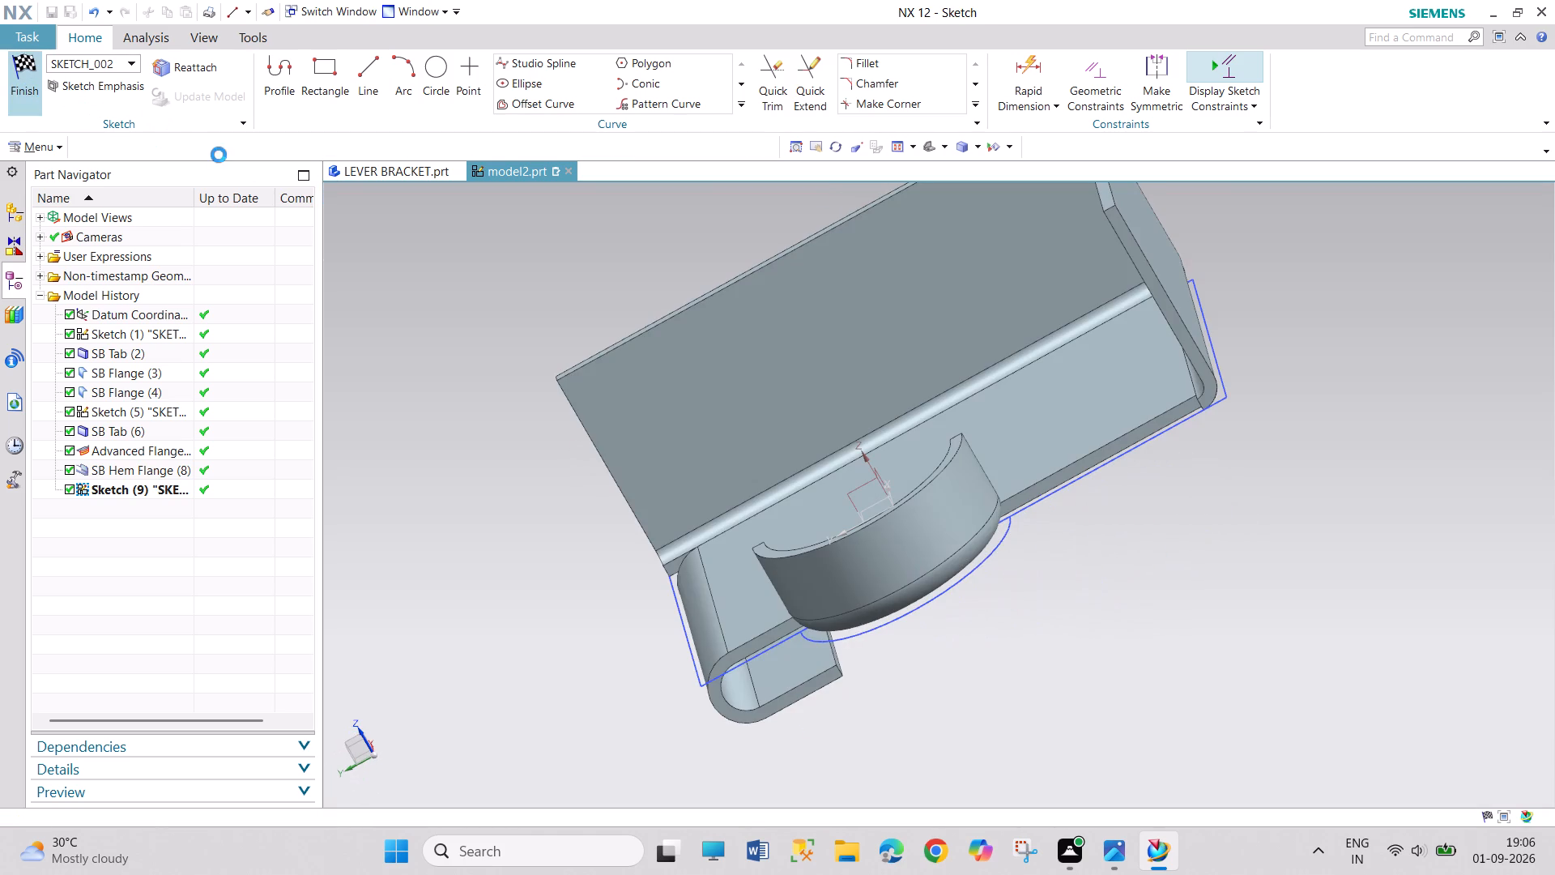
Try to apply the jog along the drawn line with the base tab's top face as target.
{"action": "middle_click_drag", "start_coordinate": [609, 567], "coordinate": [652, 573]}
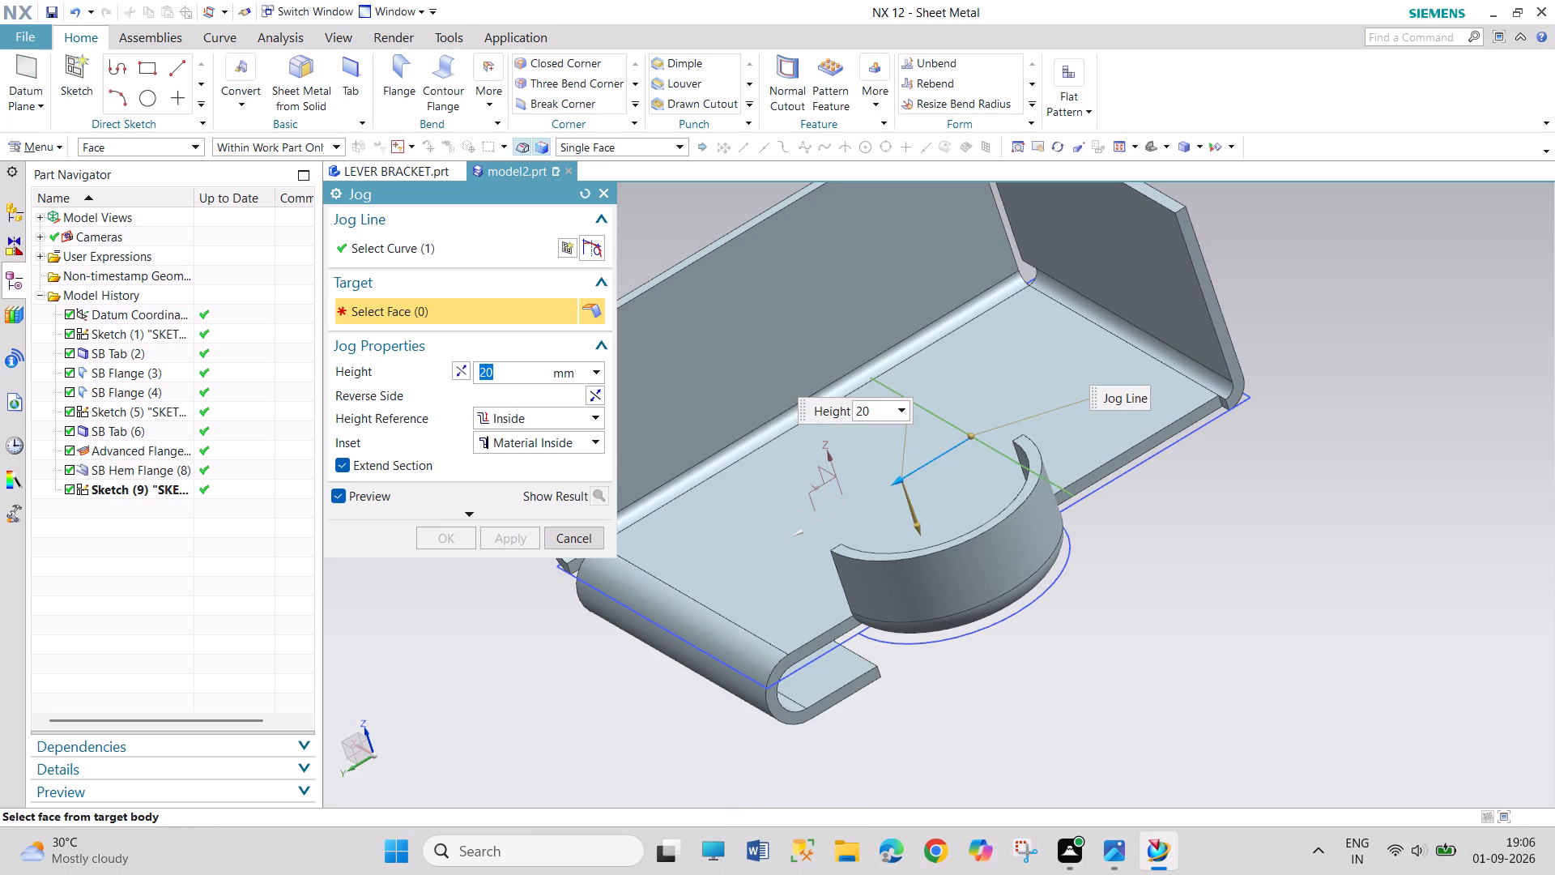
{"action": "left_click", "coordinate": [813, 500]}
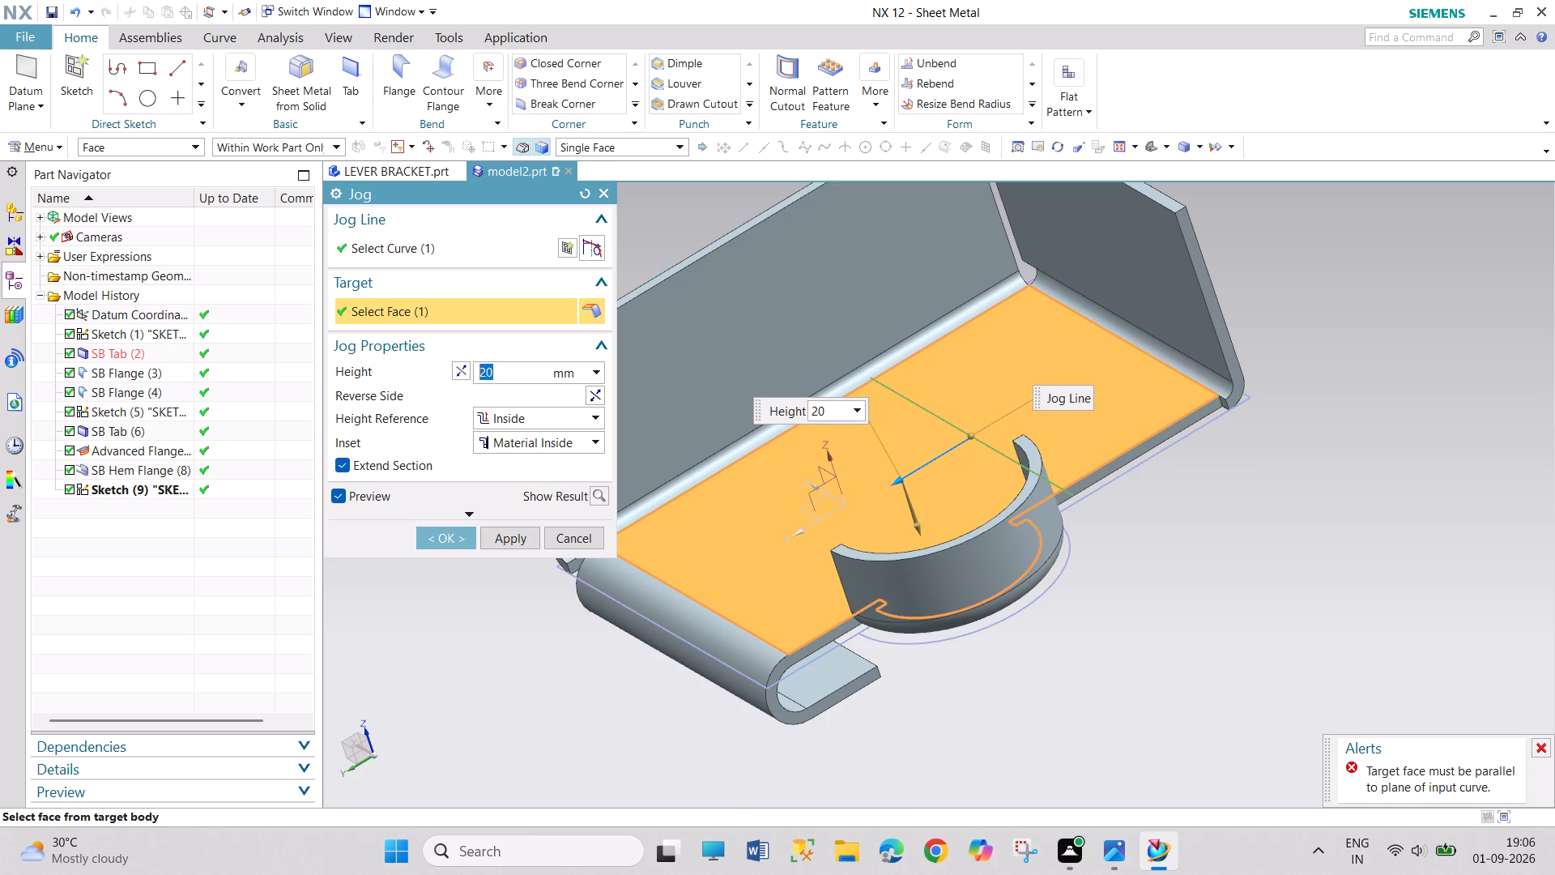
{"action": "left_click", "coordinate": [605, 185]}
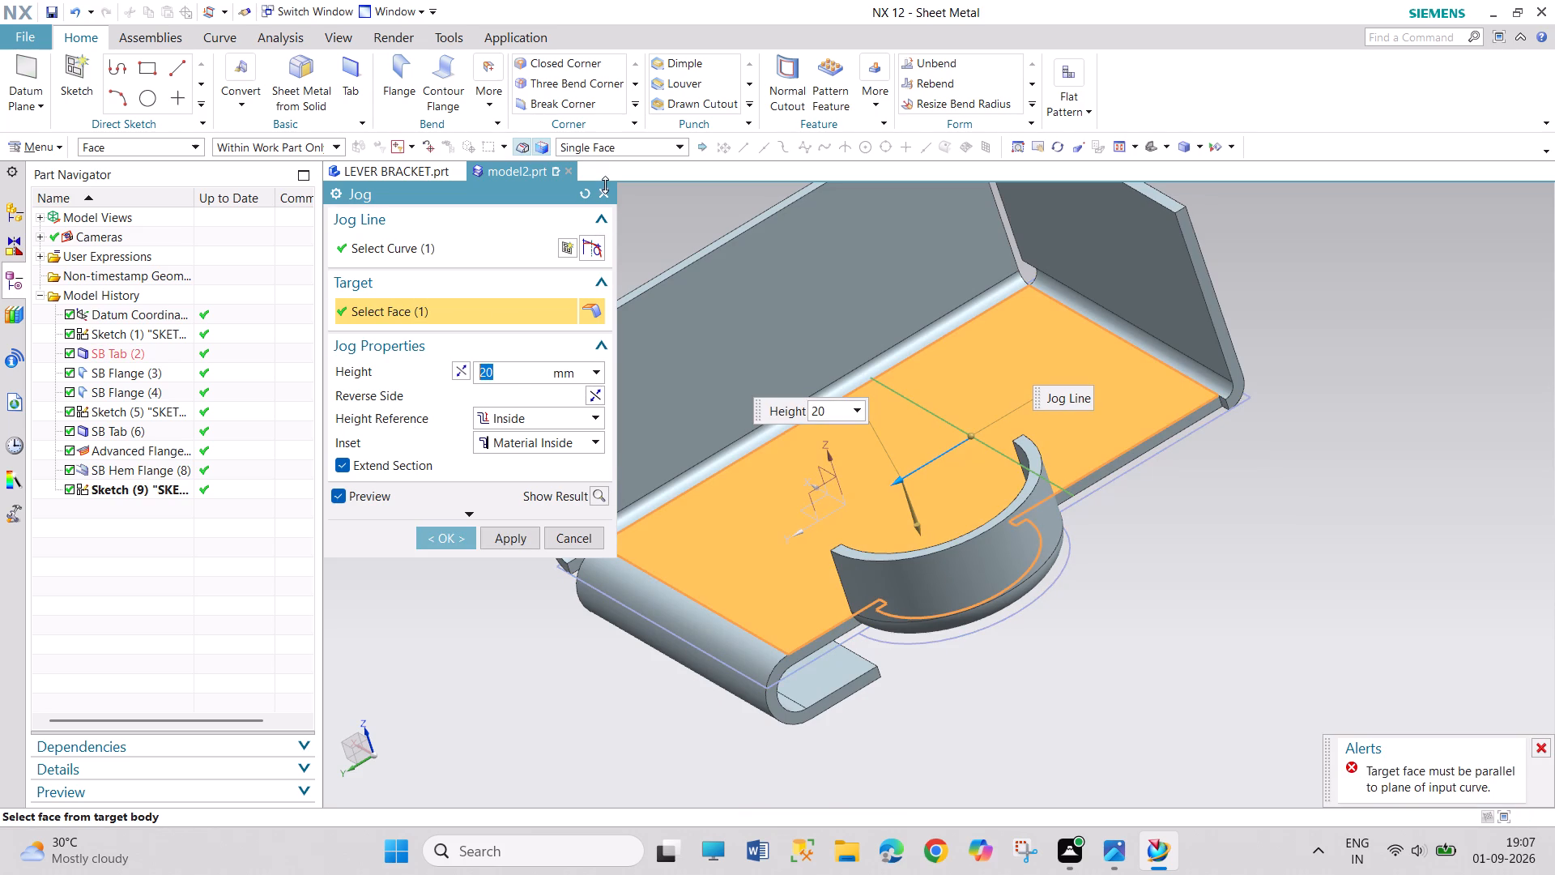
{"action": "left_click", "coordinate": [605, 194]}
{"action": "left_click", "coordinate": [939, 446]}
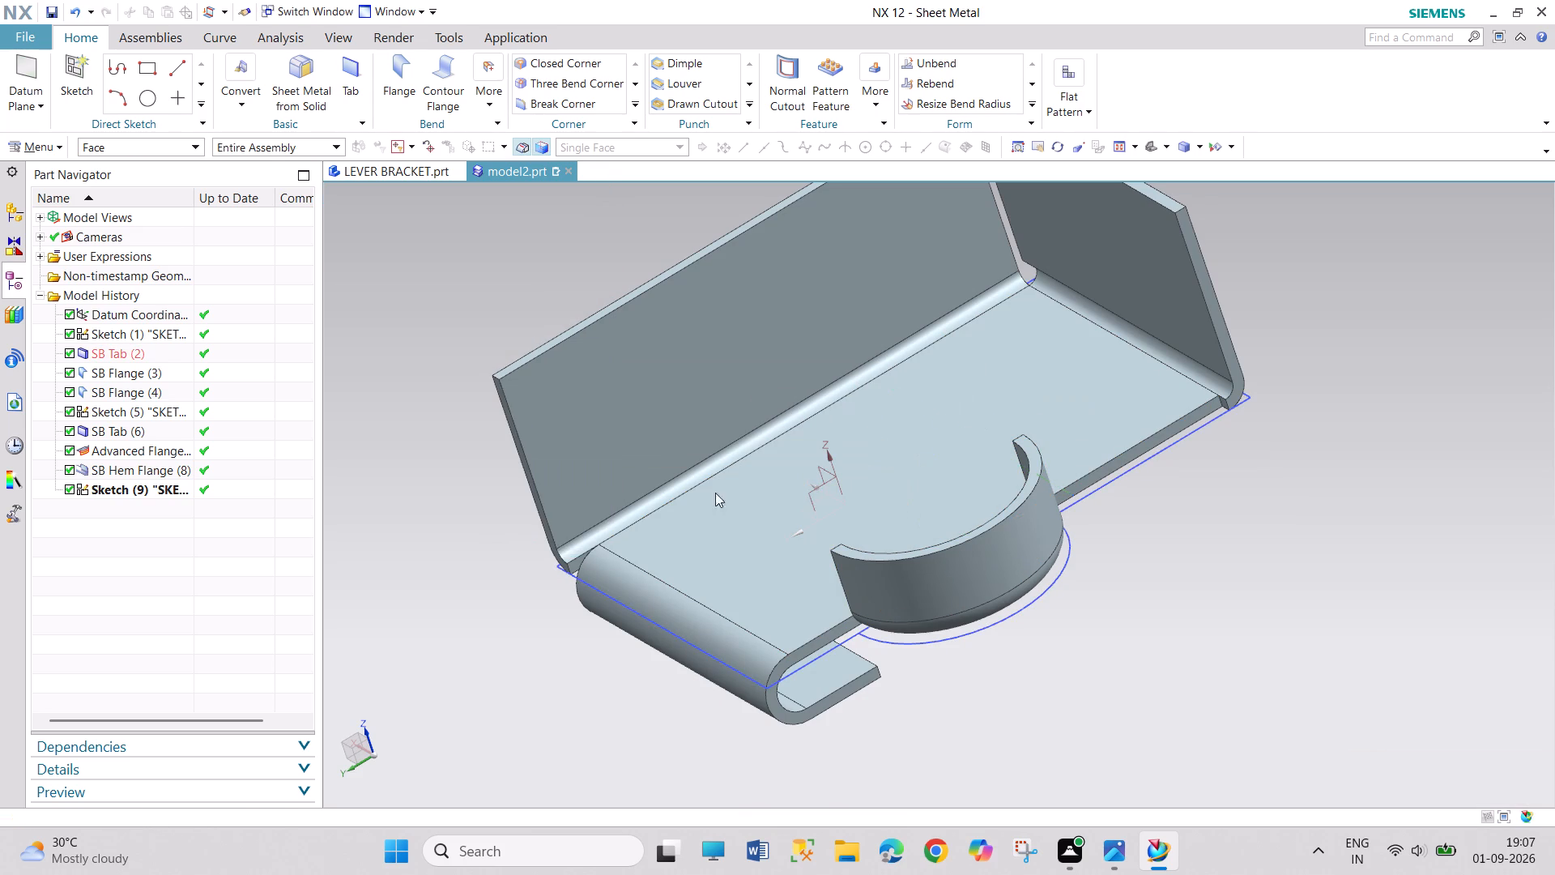
Undo the modelling back to the bare base tab, removing the hem, advanced flange, semicircular tab with its sketch, and both flanges.
{"action": "key", "text": "ctrl+z"}
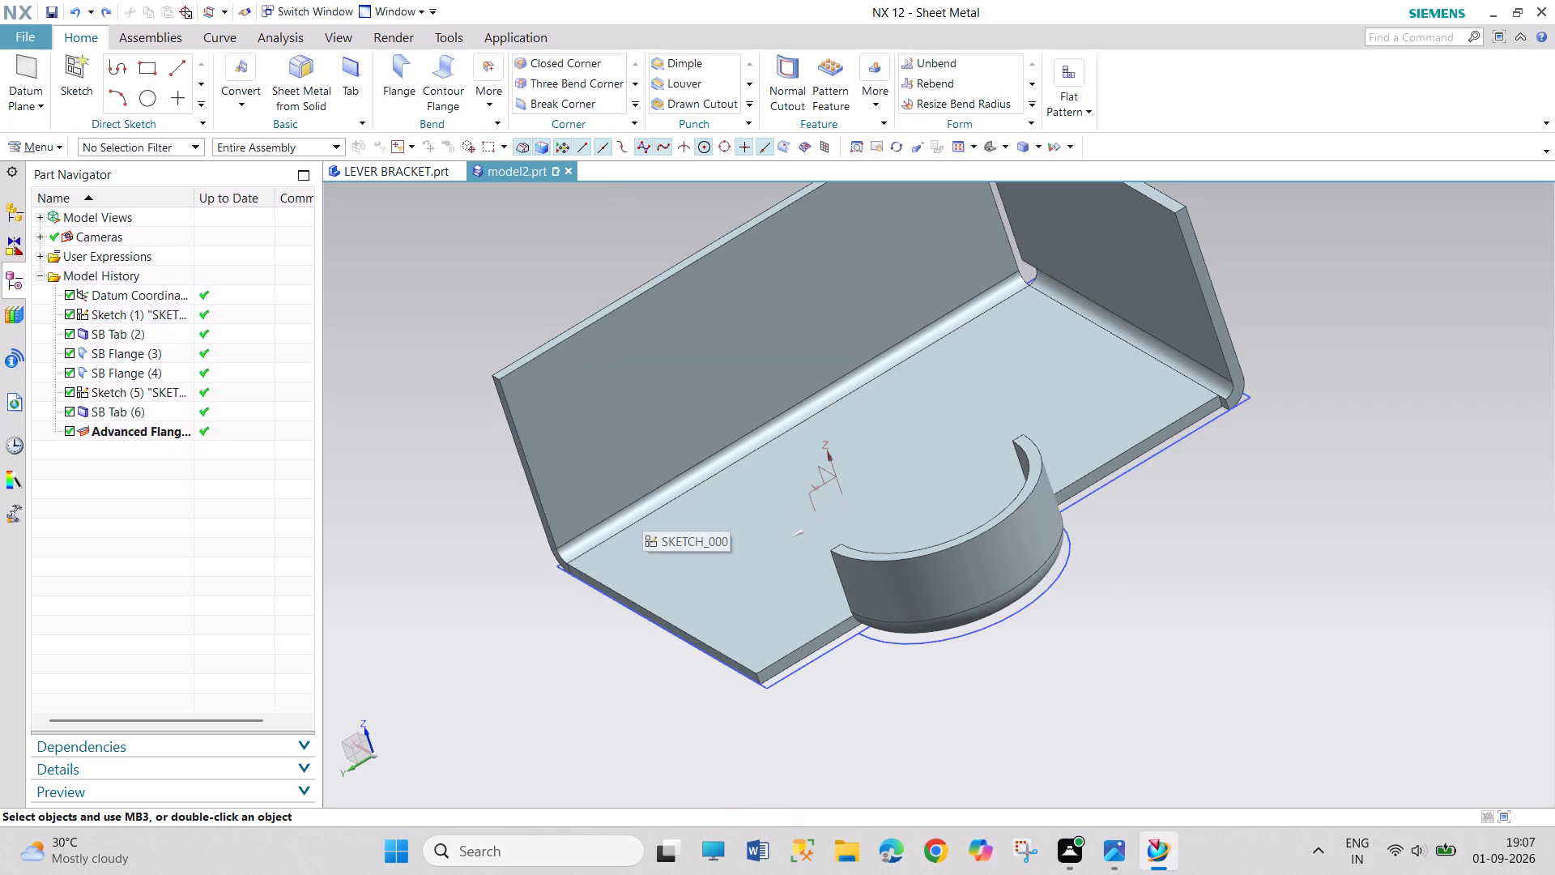
{"action": "key", "text": "ctrl+z"}
{"action": "key", "text": "ctrl+z"}
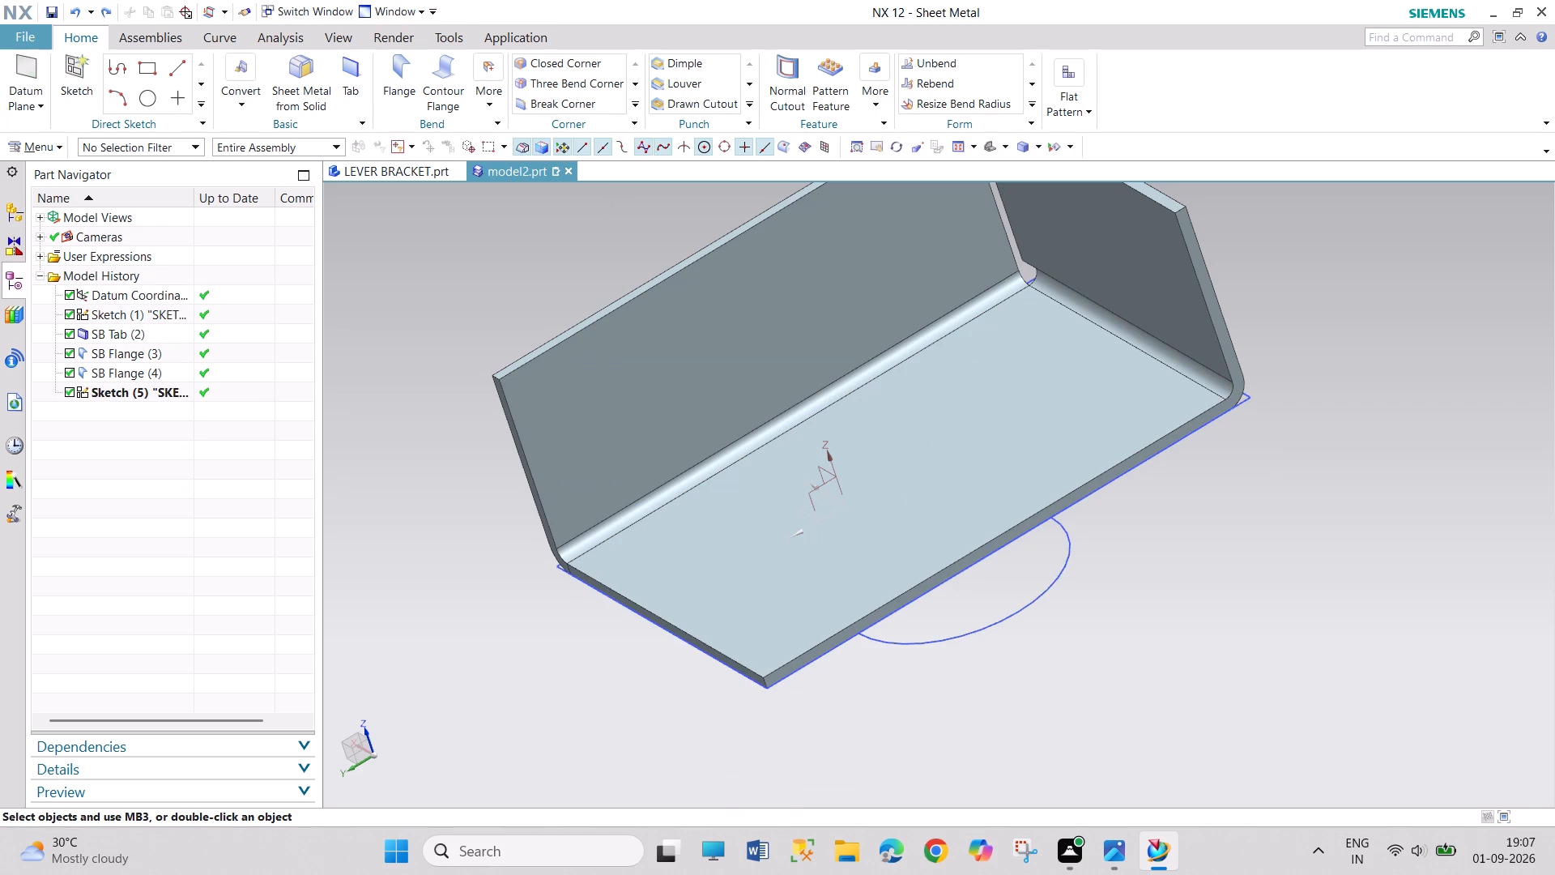
{"action": "key", "text": "ctrl+z"}
{"action": "key", "text": "ctrl+z"}
{"action": "key", "text": "ctrl+z"}
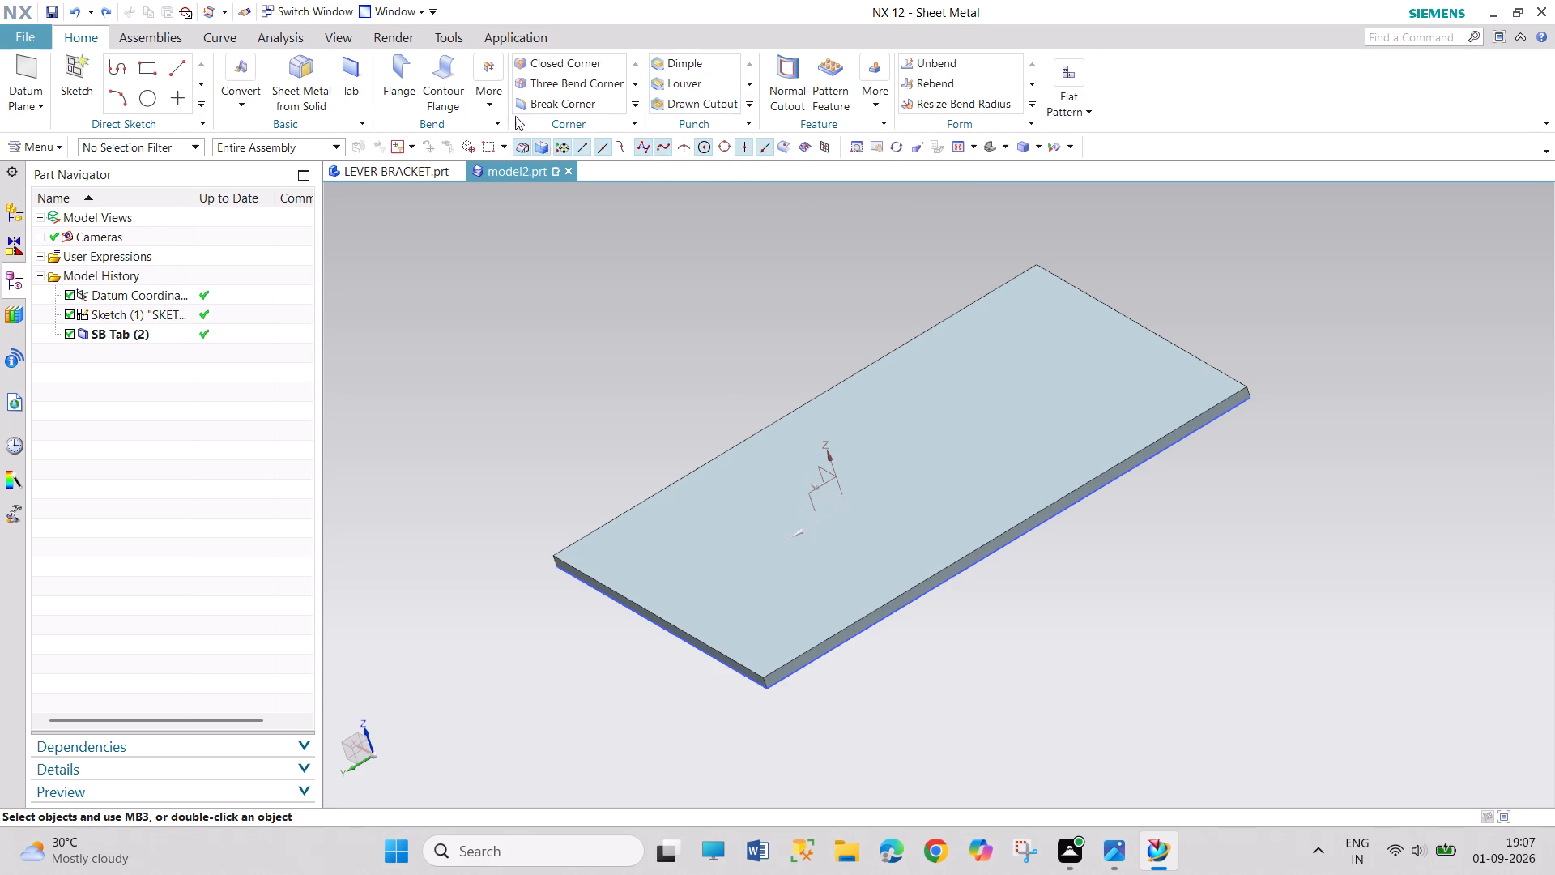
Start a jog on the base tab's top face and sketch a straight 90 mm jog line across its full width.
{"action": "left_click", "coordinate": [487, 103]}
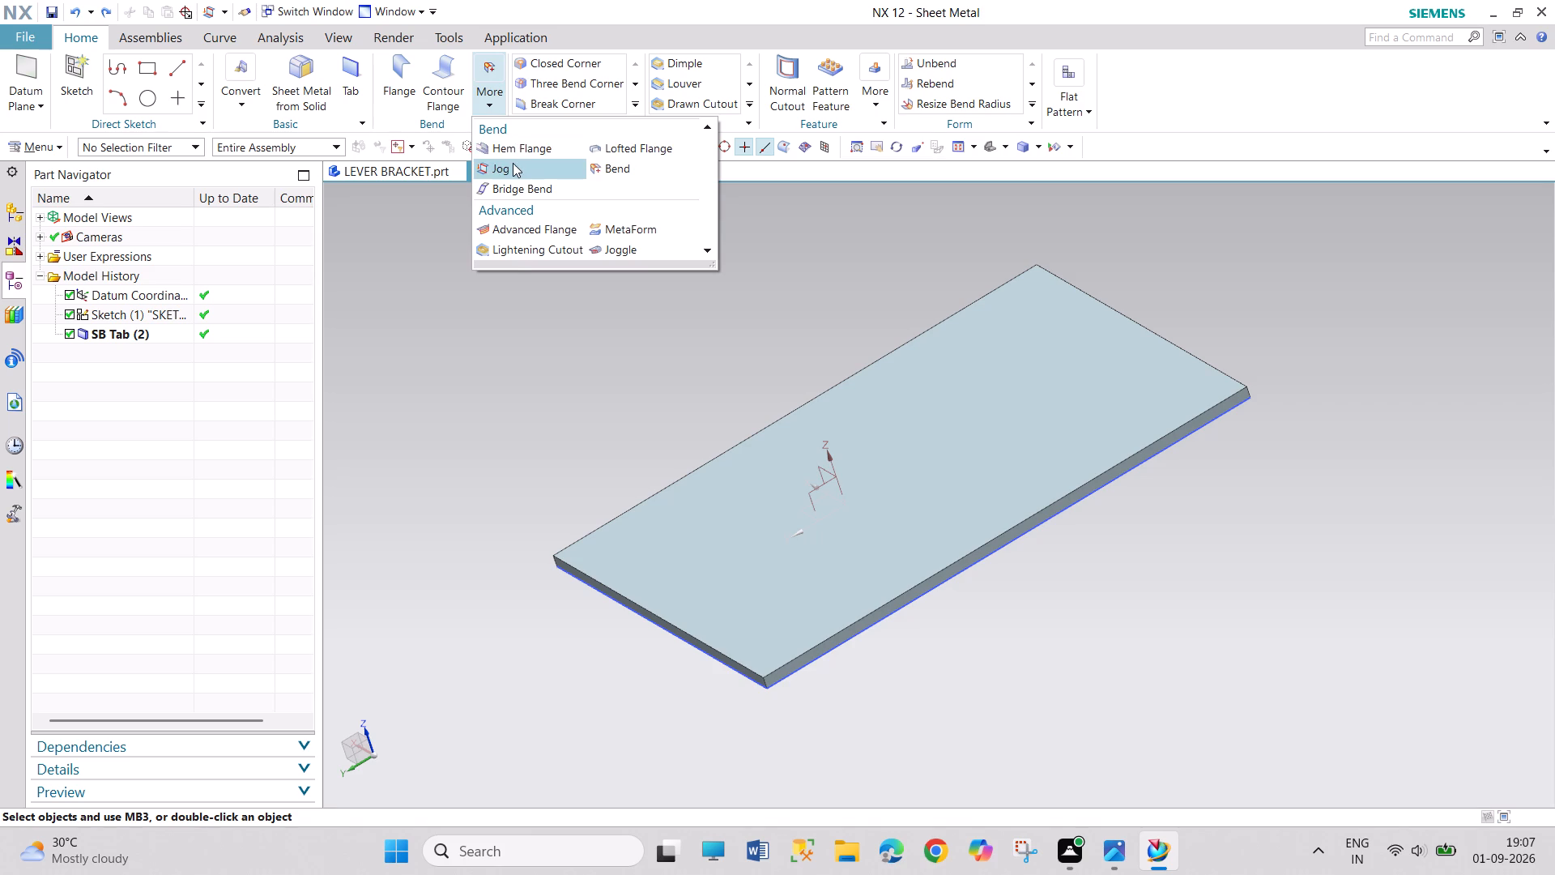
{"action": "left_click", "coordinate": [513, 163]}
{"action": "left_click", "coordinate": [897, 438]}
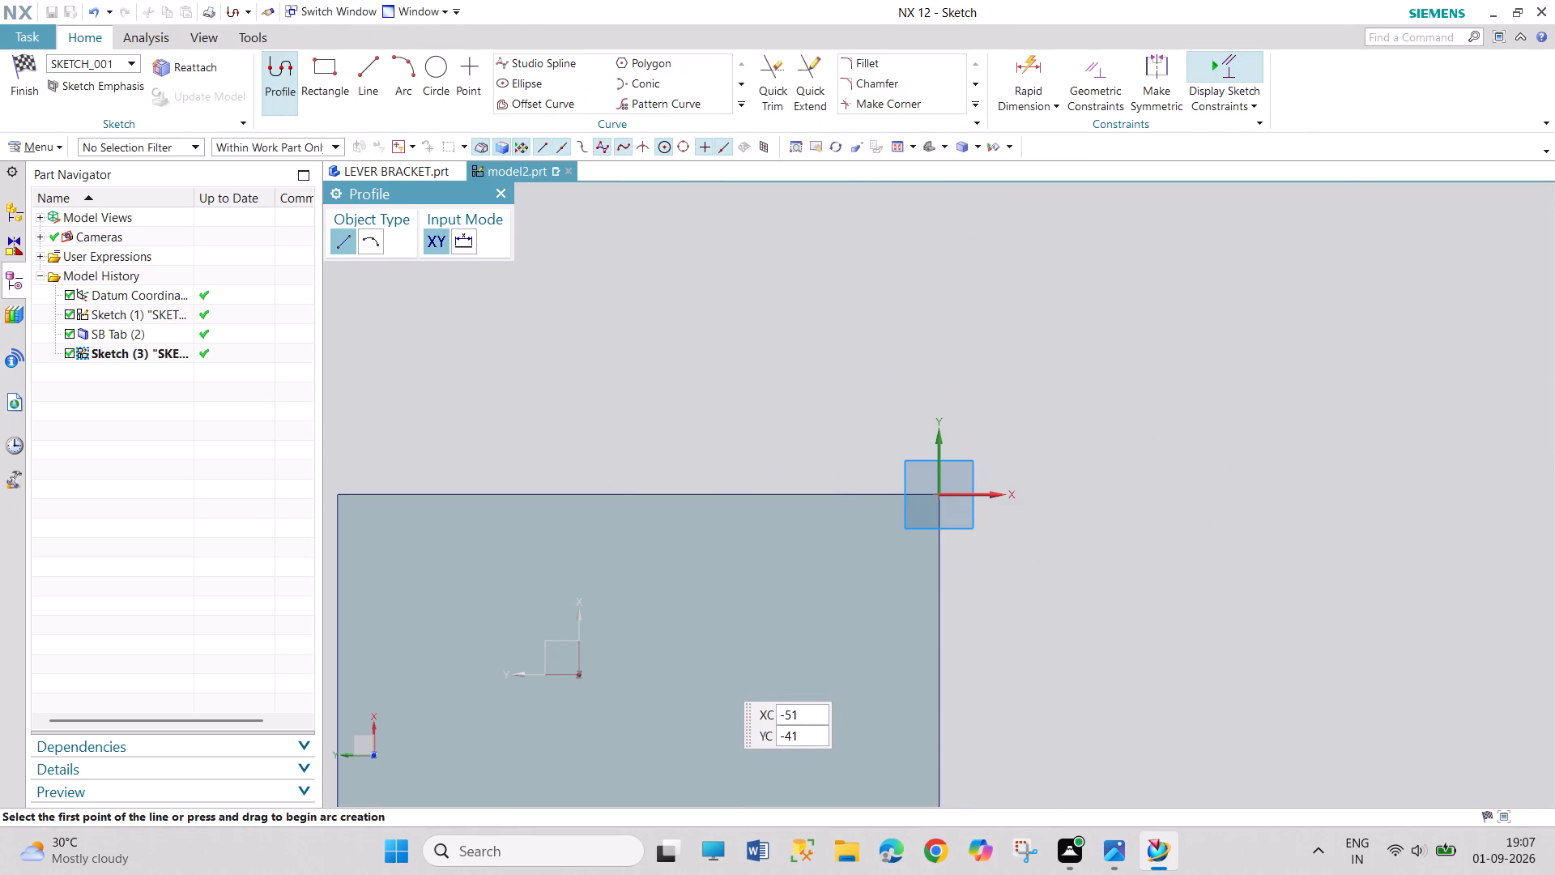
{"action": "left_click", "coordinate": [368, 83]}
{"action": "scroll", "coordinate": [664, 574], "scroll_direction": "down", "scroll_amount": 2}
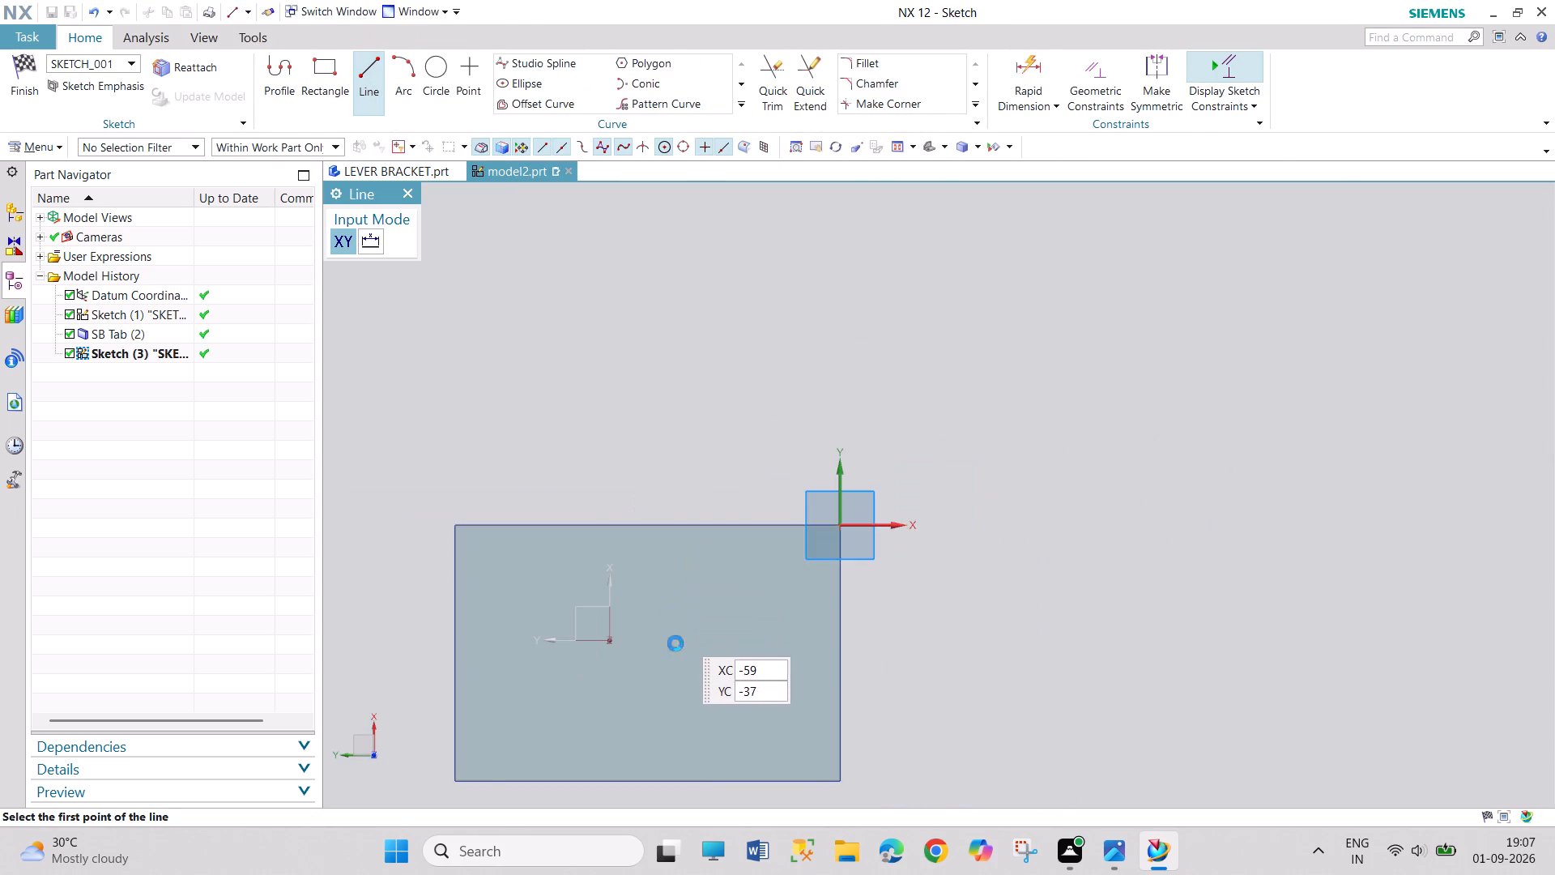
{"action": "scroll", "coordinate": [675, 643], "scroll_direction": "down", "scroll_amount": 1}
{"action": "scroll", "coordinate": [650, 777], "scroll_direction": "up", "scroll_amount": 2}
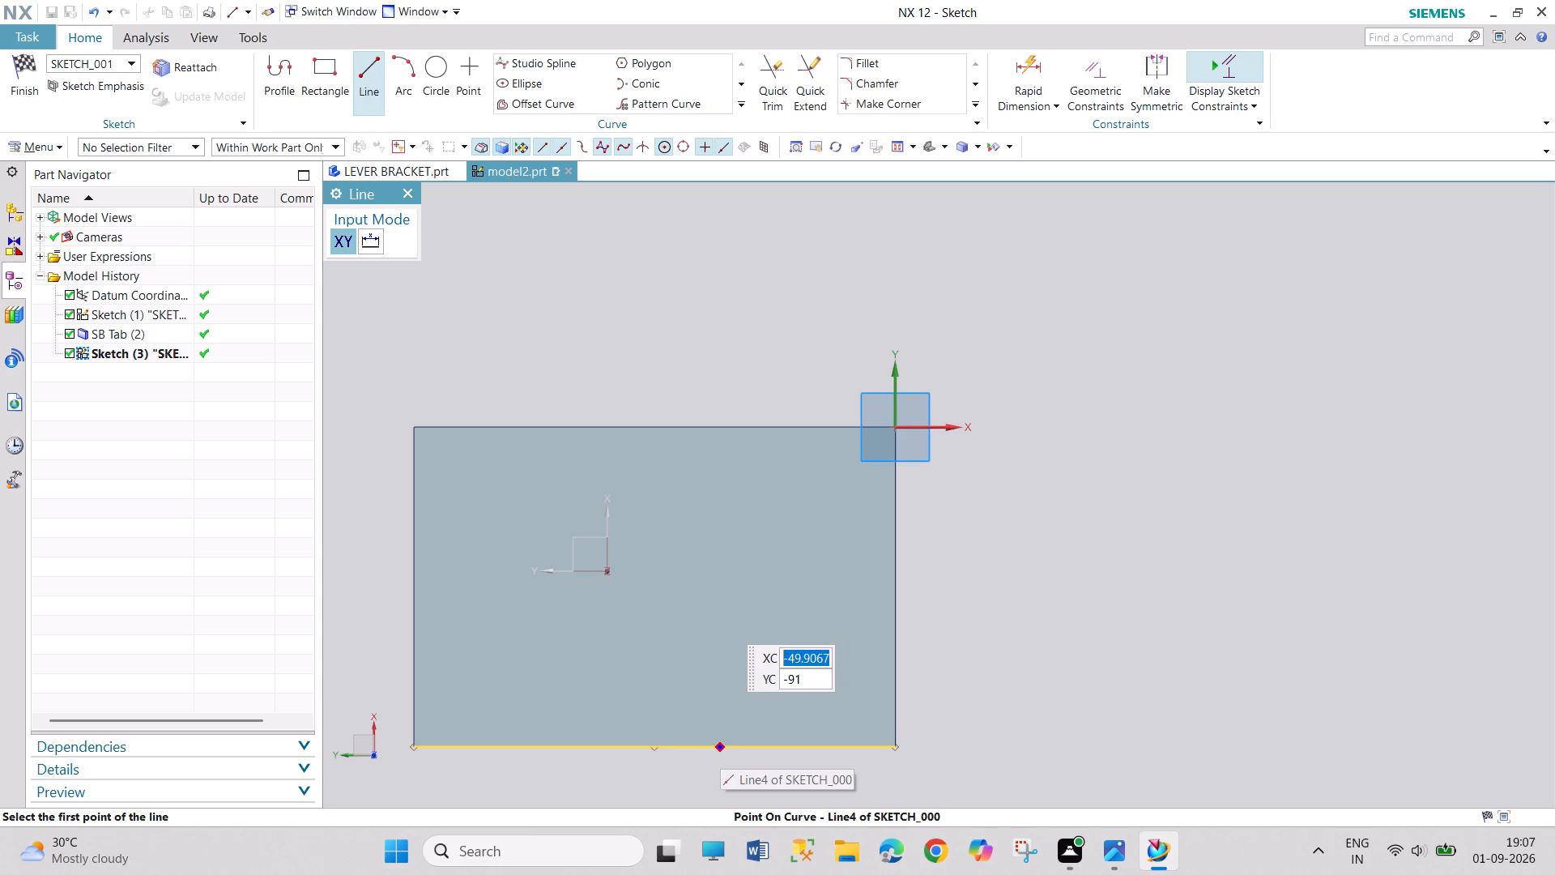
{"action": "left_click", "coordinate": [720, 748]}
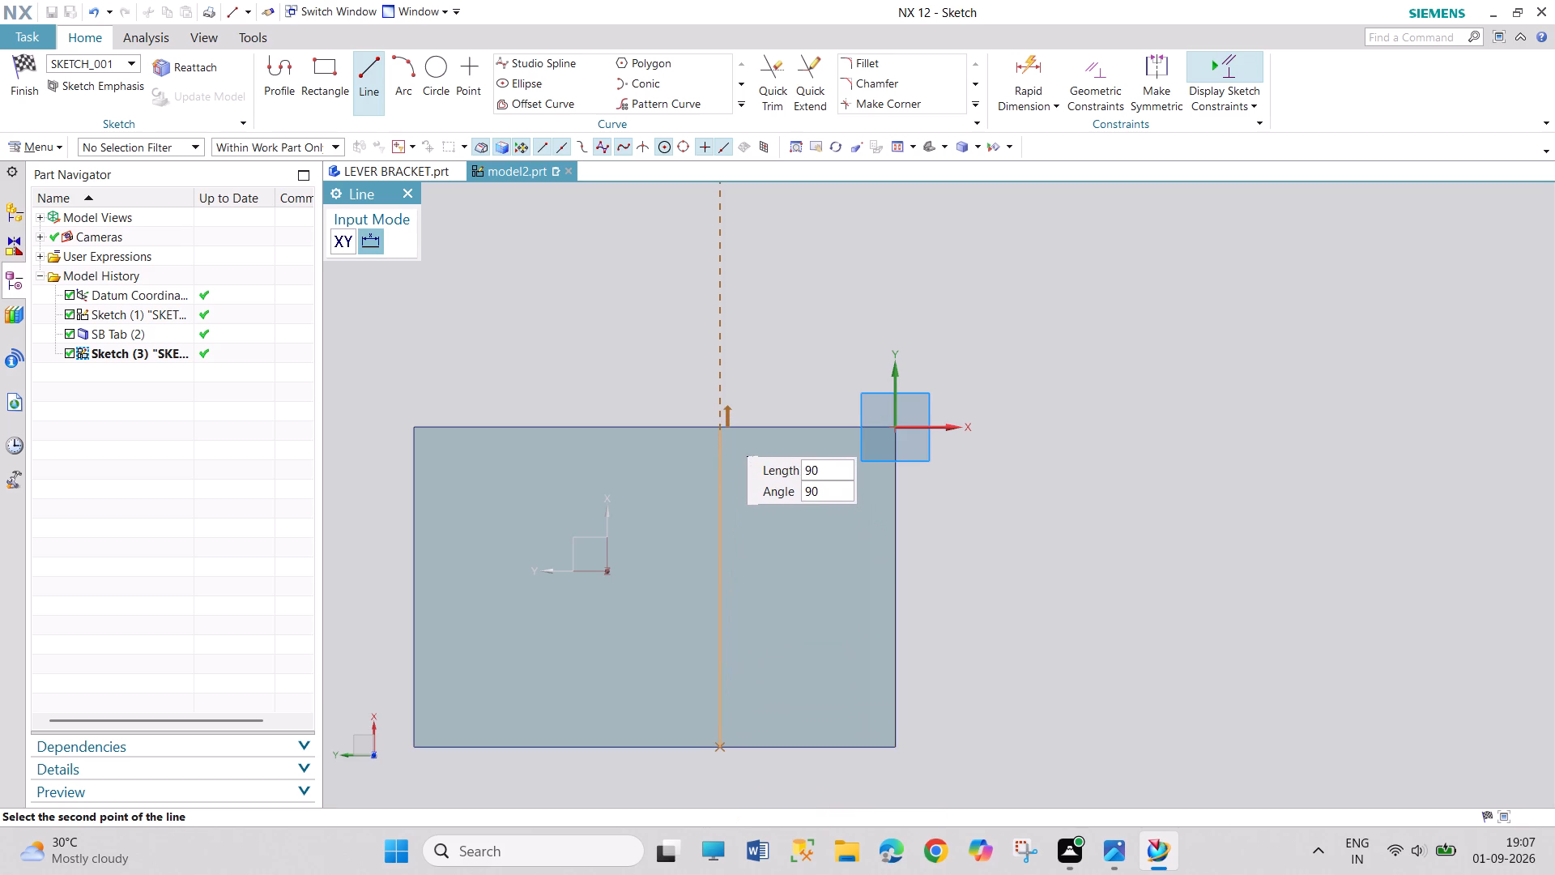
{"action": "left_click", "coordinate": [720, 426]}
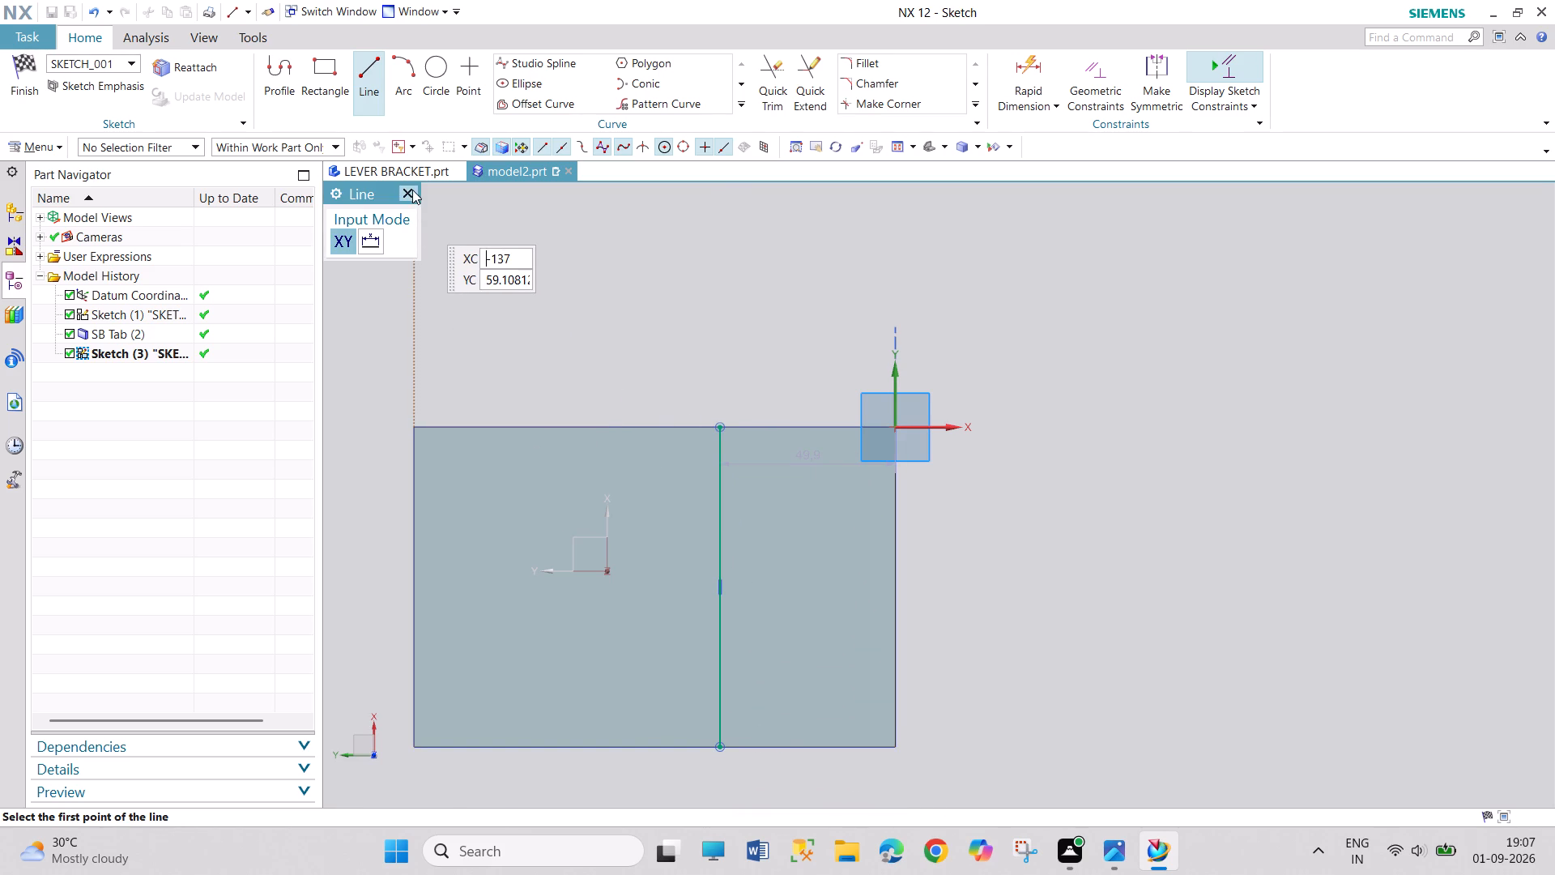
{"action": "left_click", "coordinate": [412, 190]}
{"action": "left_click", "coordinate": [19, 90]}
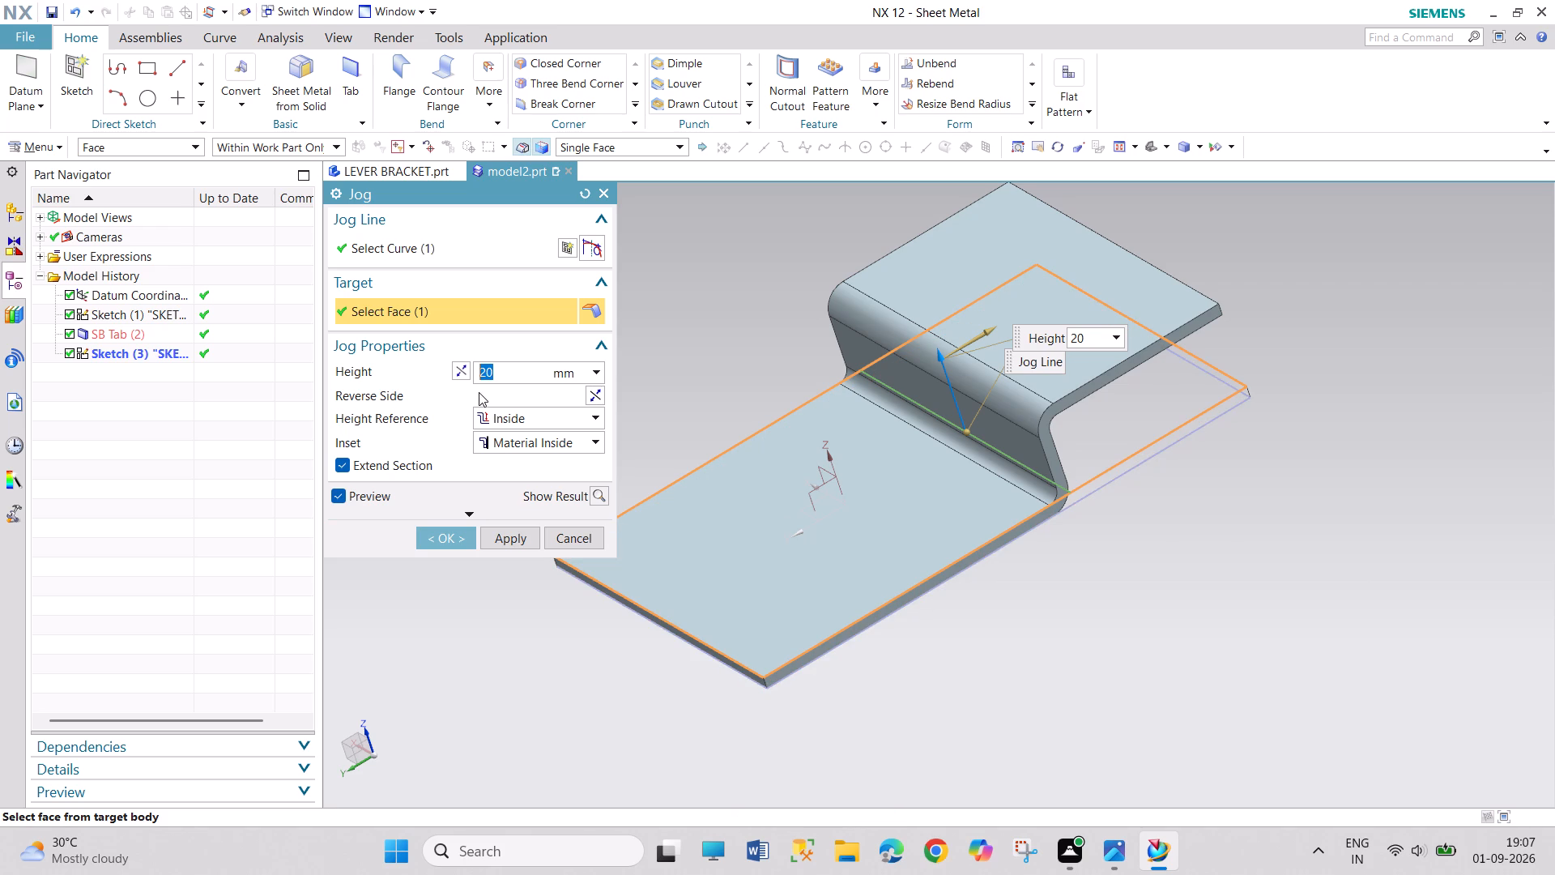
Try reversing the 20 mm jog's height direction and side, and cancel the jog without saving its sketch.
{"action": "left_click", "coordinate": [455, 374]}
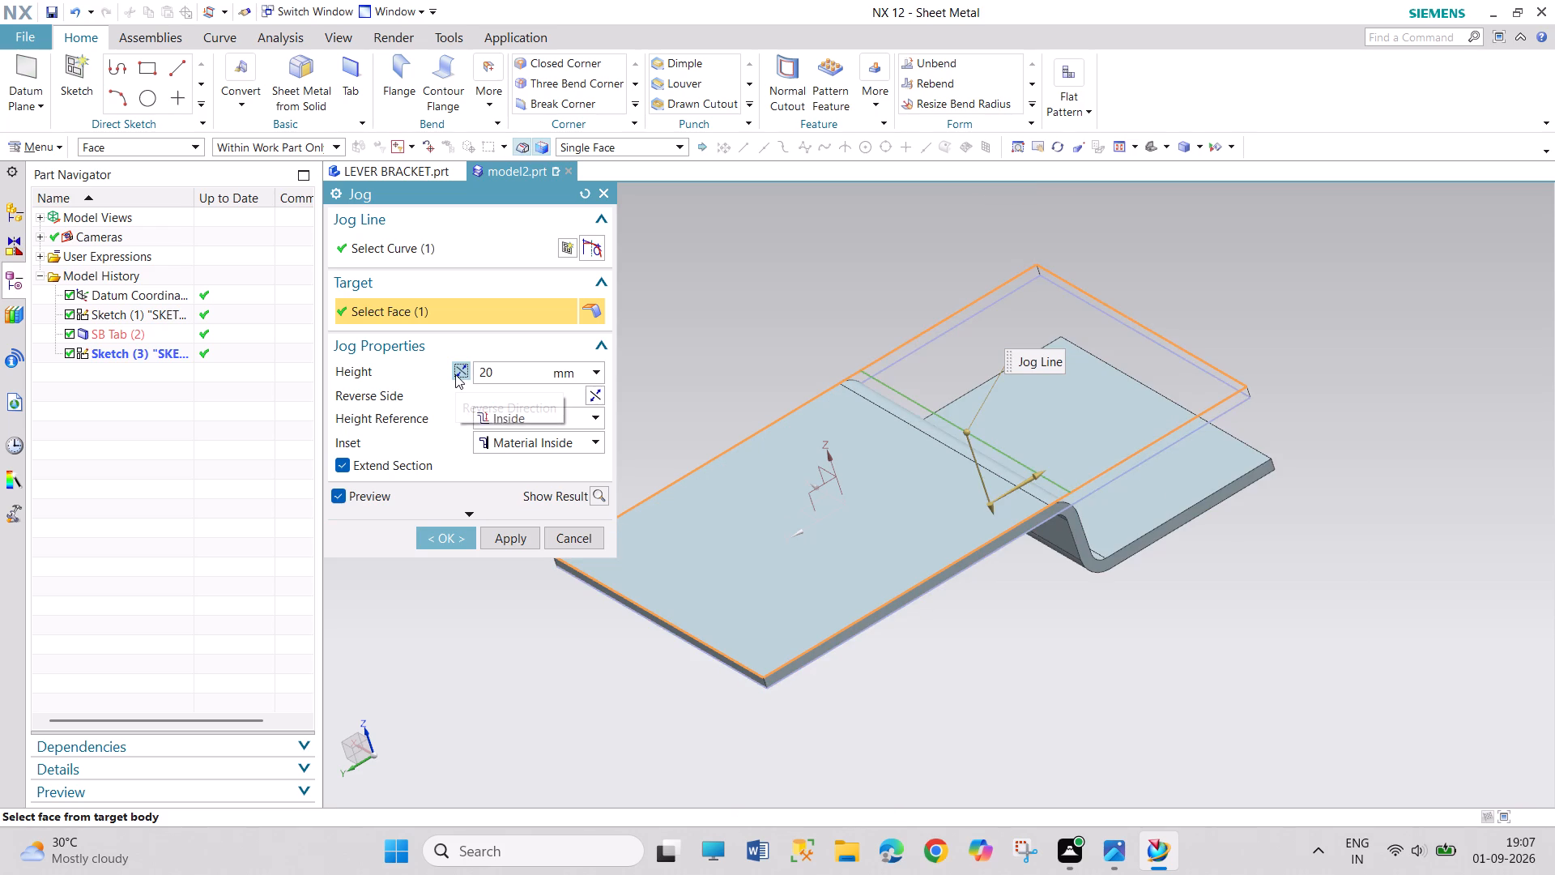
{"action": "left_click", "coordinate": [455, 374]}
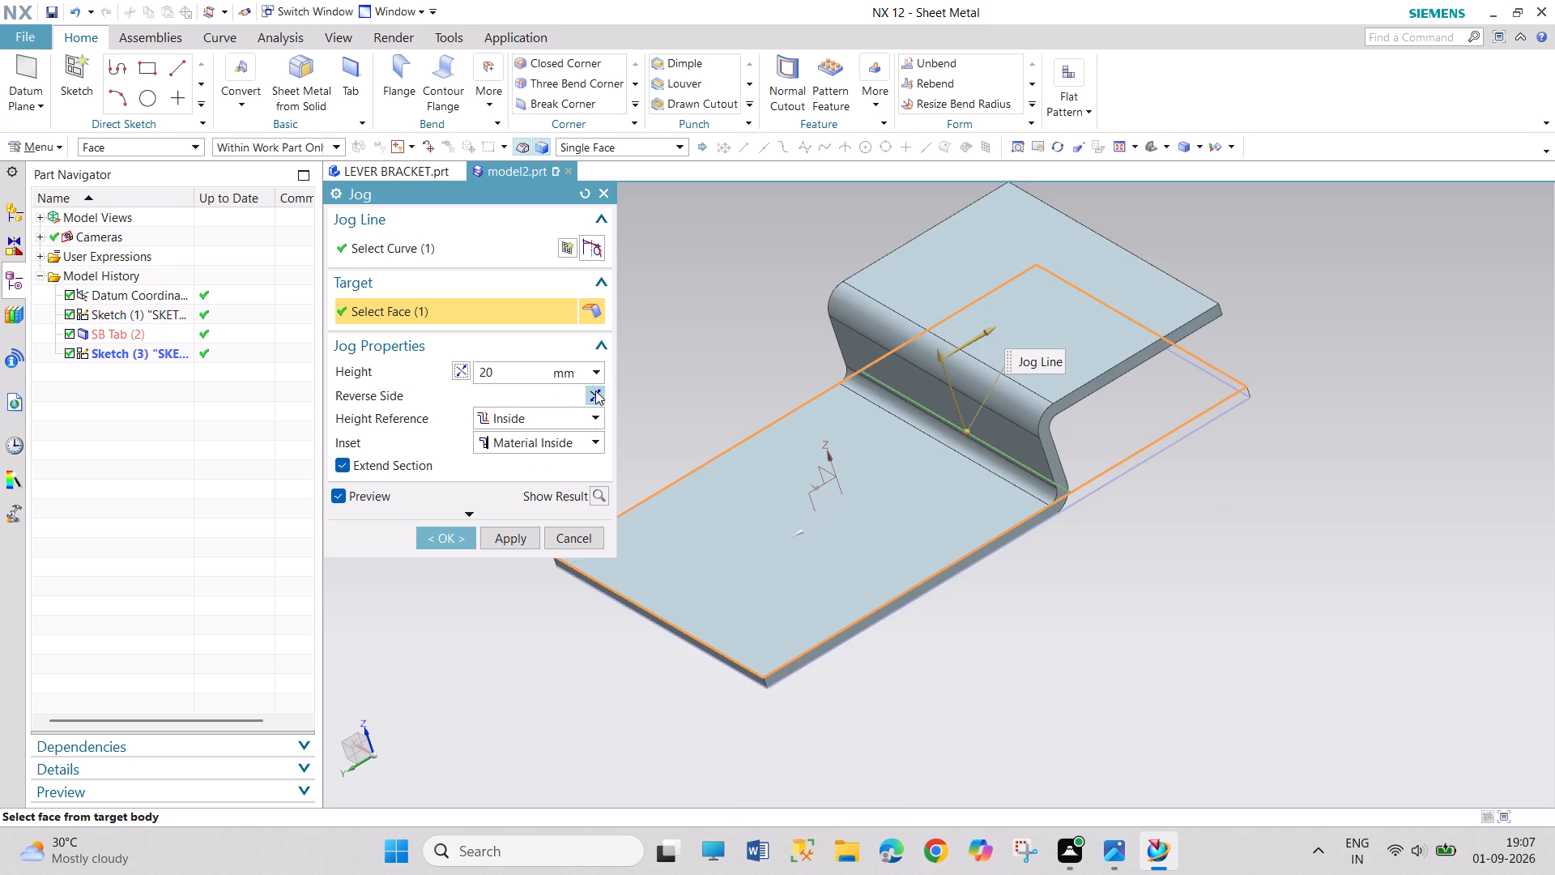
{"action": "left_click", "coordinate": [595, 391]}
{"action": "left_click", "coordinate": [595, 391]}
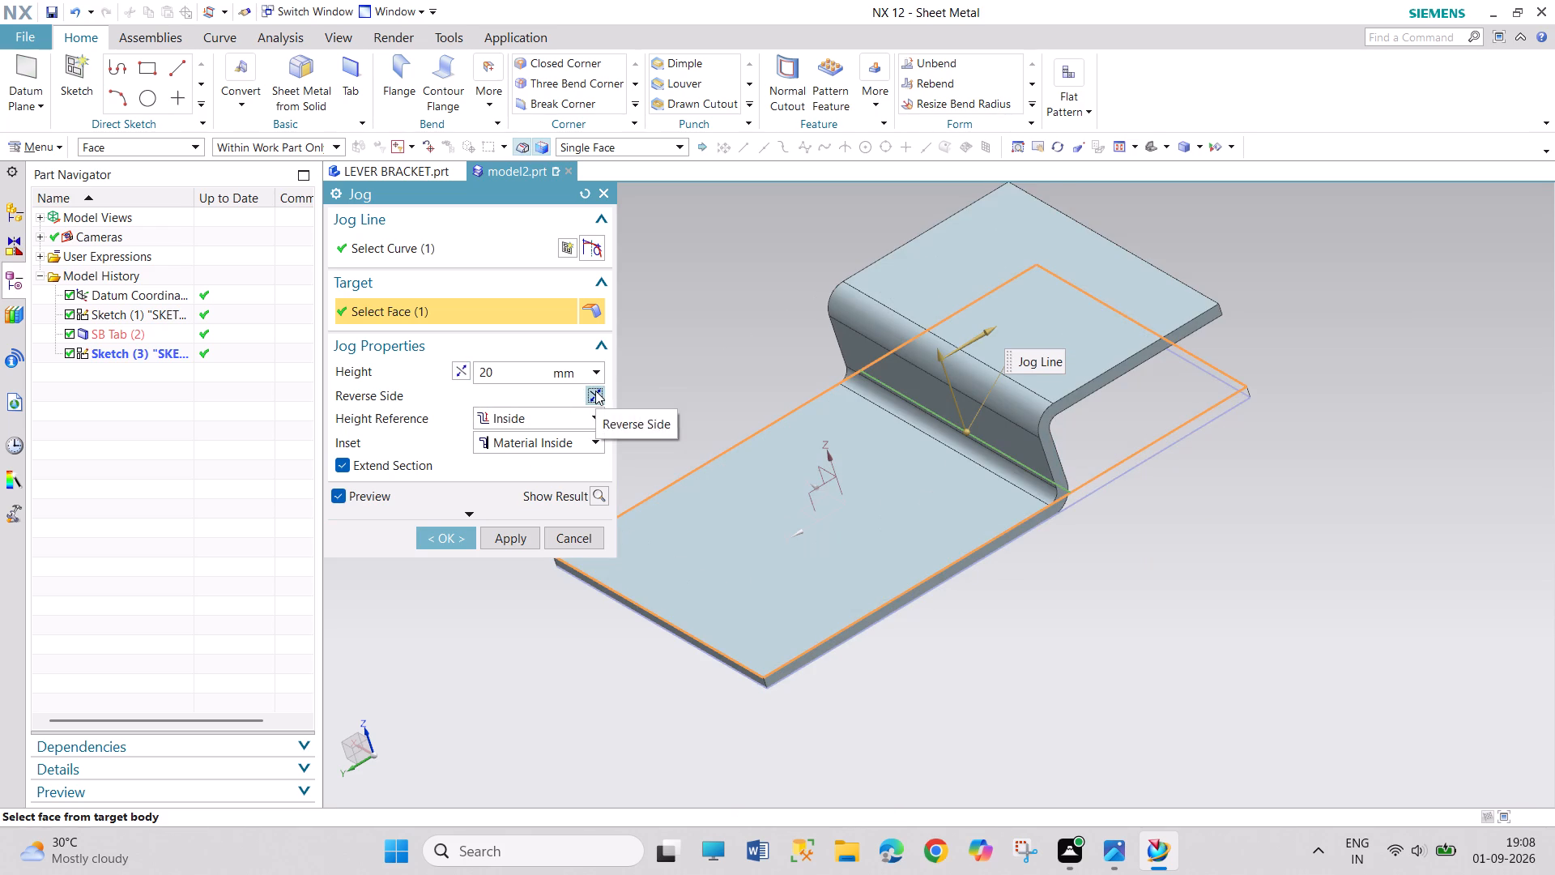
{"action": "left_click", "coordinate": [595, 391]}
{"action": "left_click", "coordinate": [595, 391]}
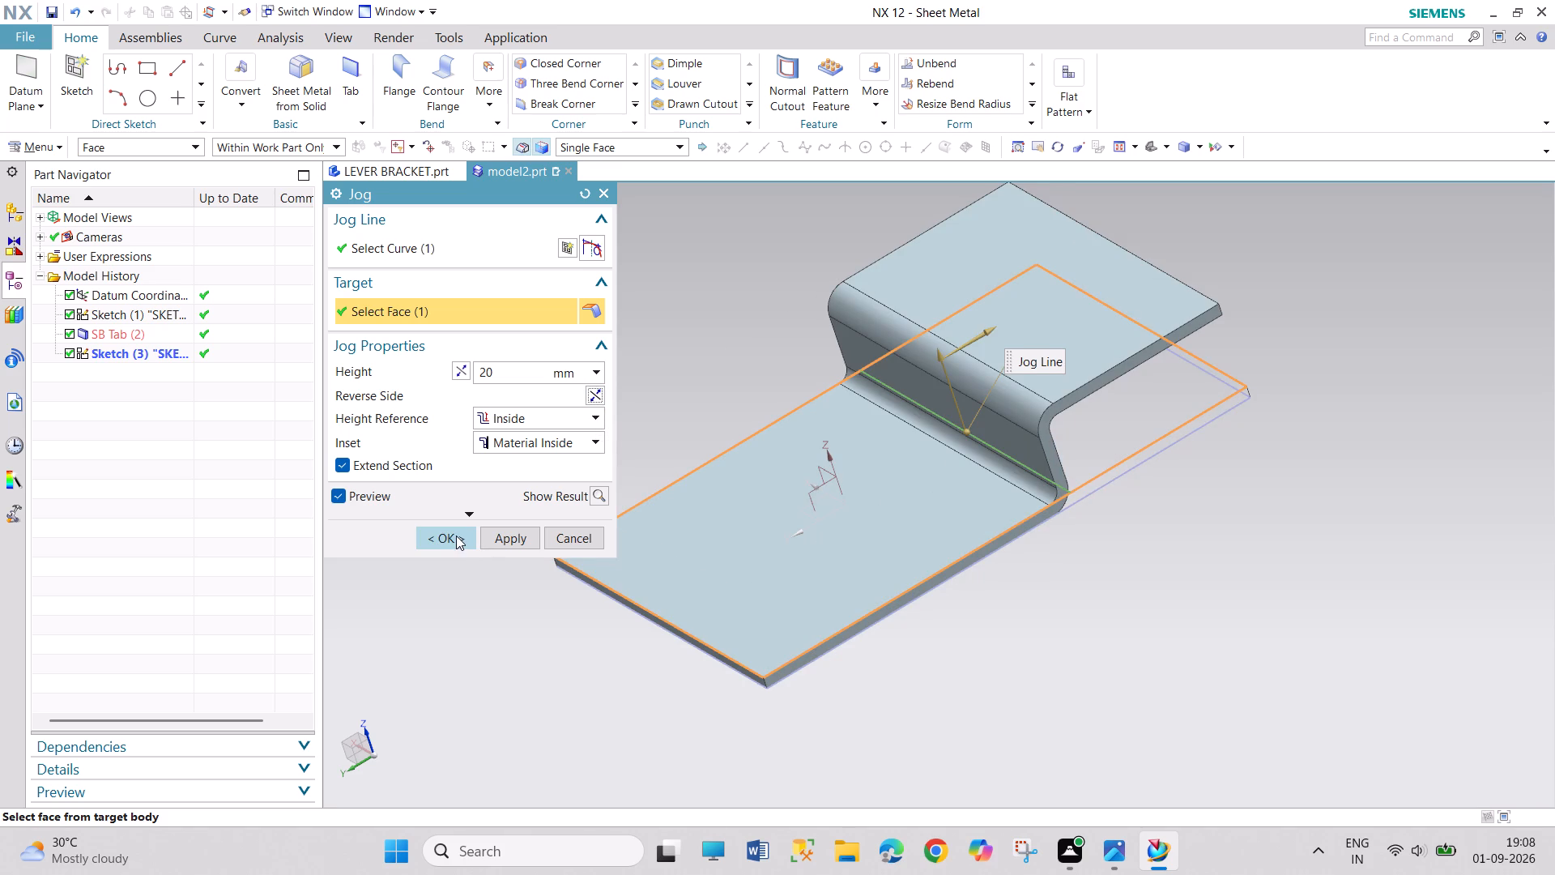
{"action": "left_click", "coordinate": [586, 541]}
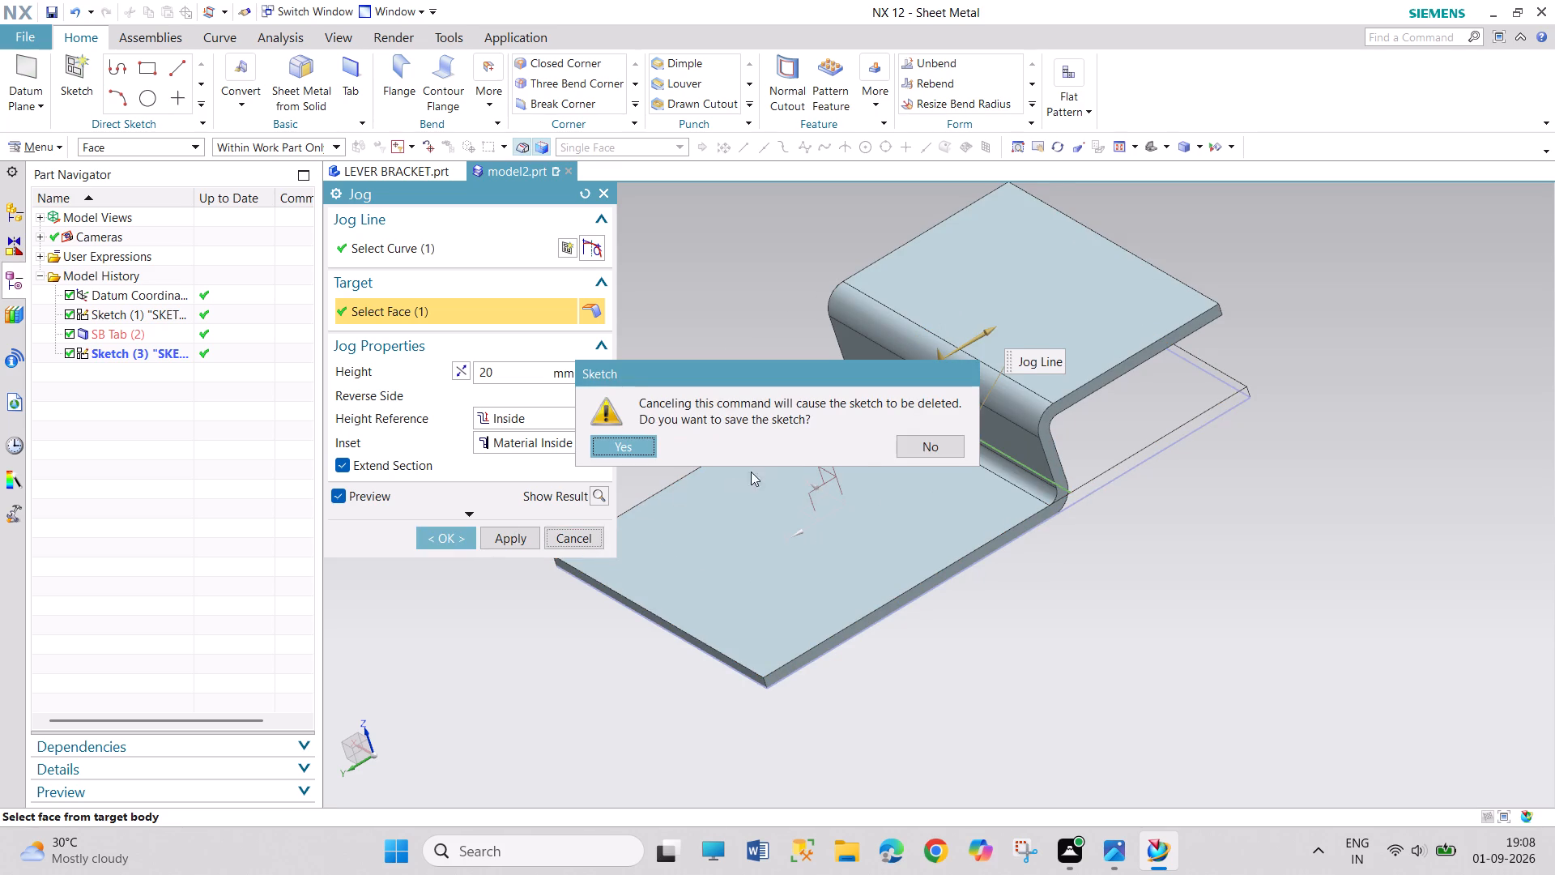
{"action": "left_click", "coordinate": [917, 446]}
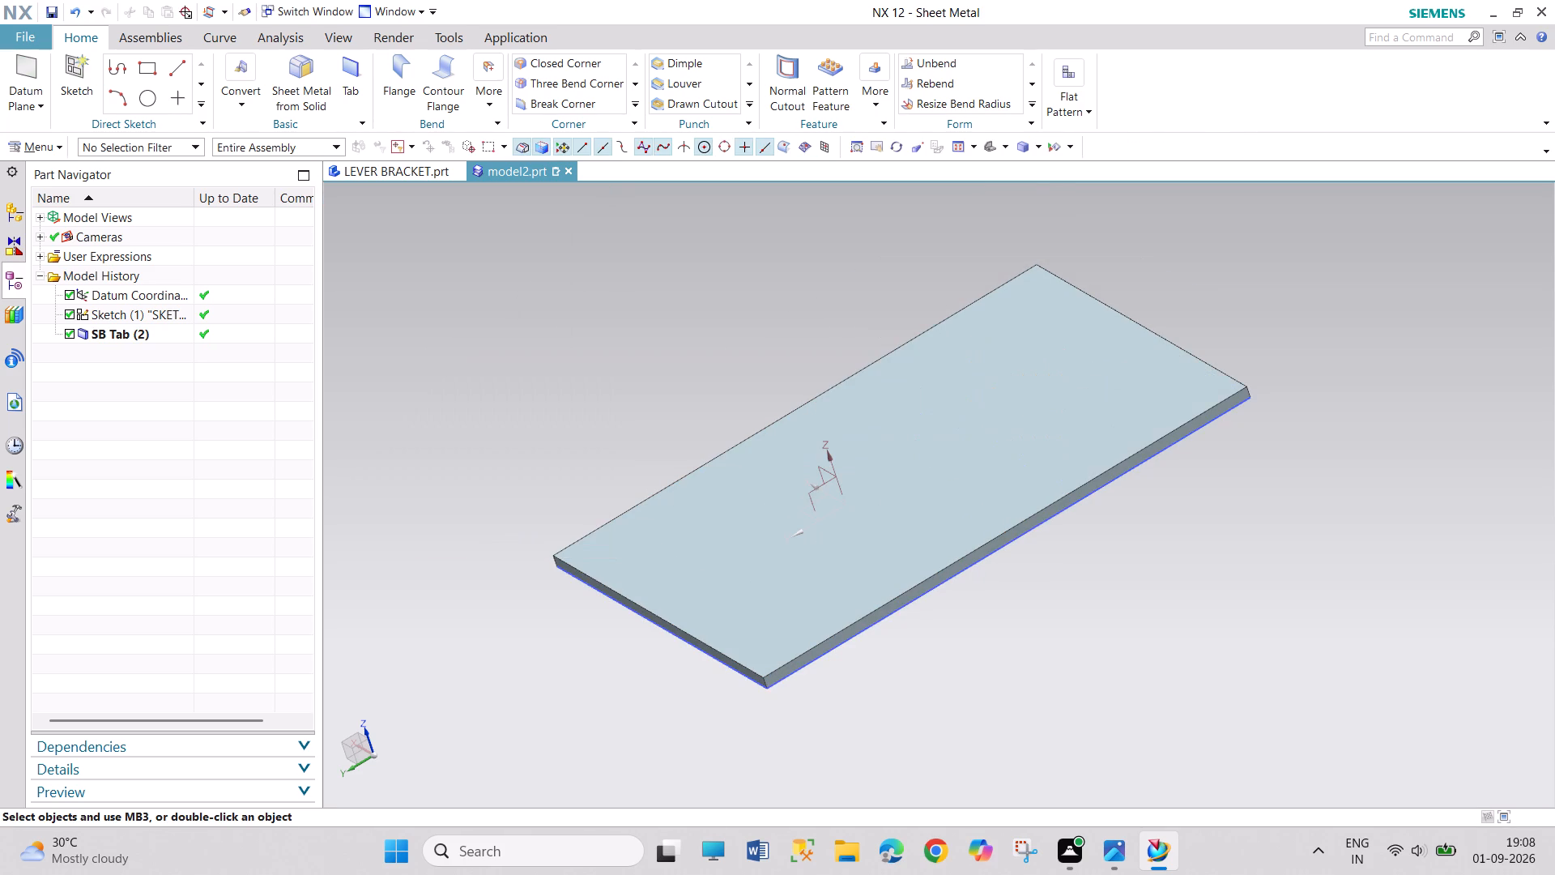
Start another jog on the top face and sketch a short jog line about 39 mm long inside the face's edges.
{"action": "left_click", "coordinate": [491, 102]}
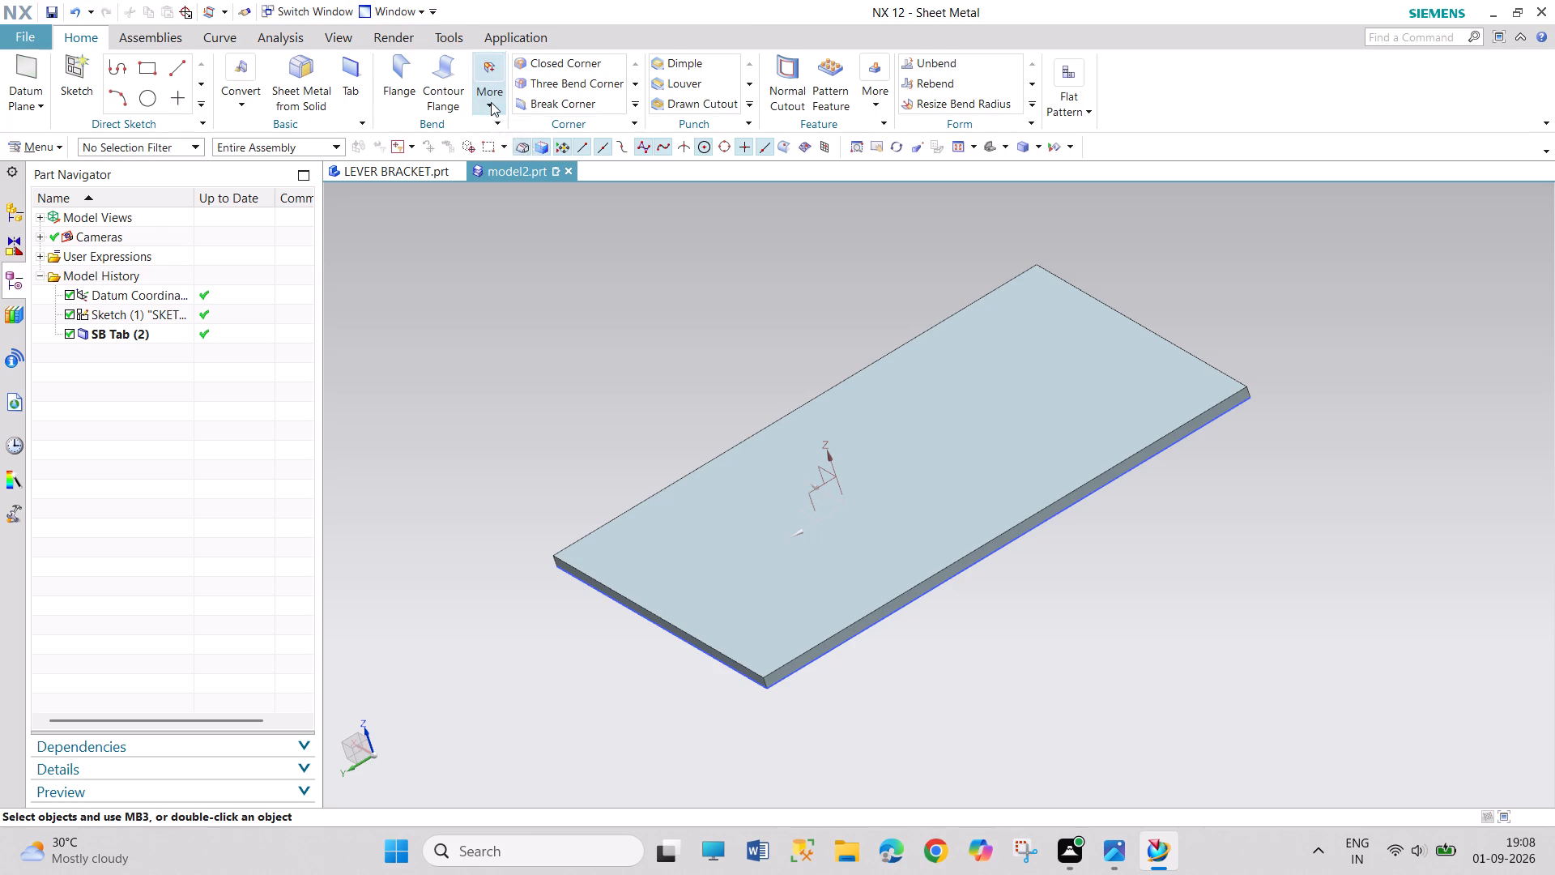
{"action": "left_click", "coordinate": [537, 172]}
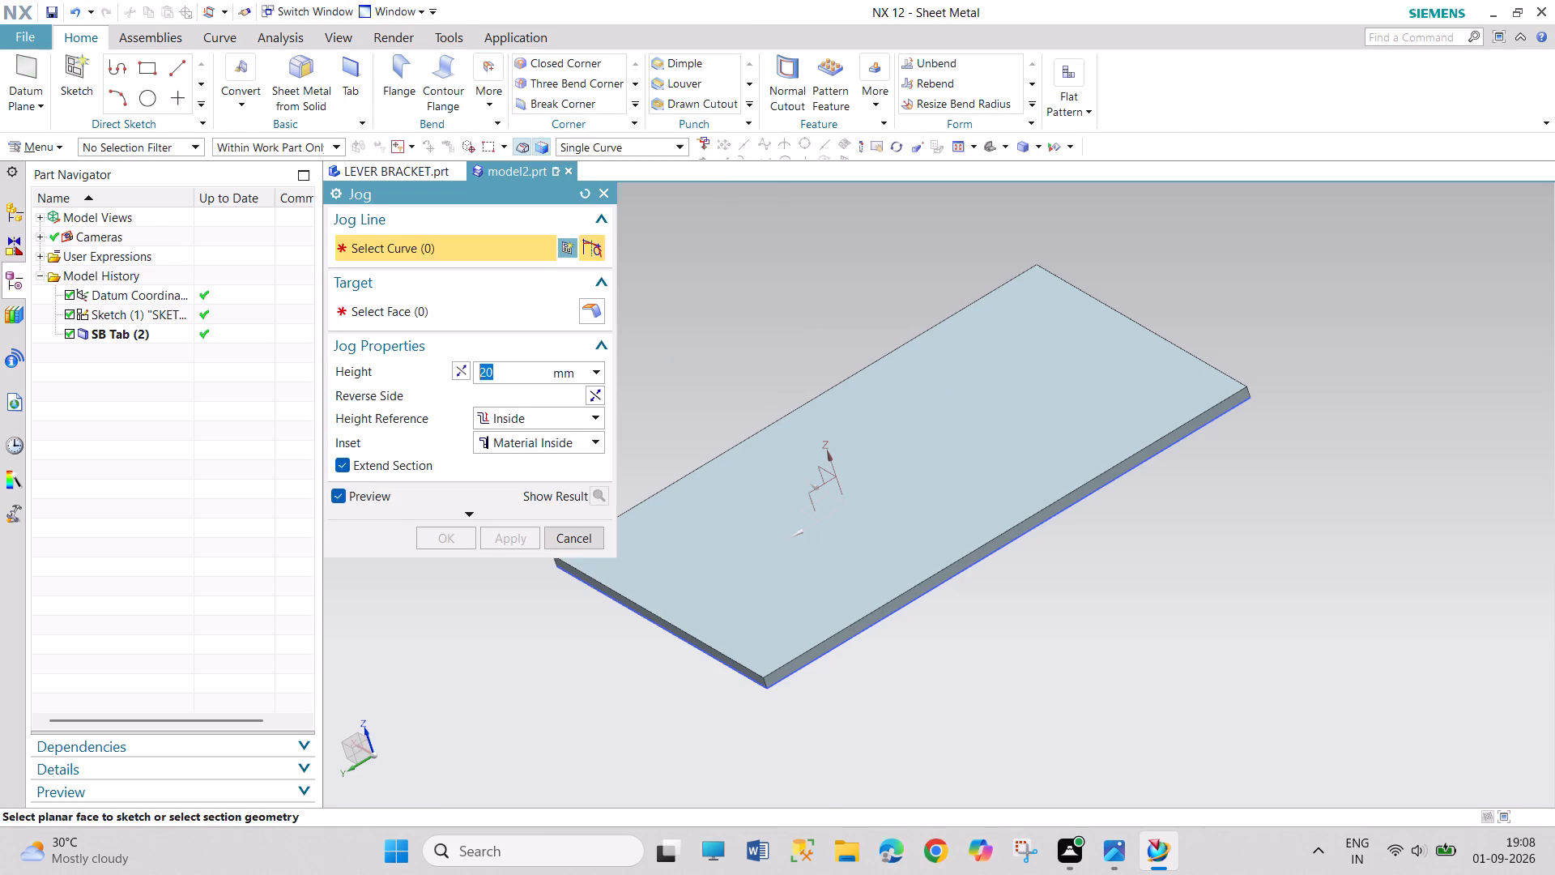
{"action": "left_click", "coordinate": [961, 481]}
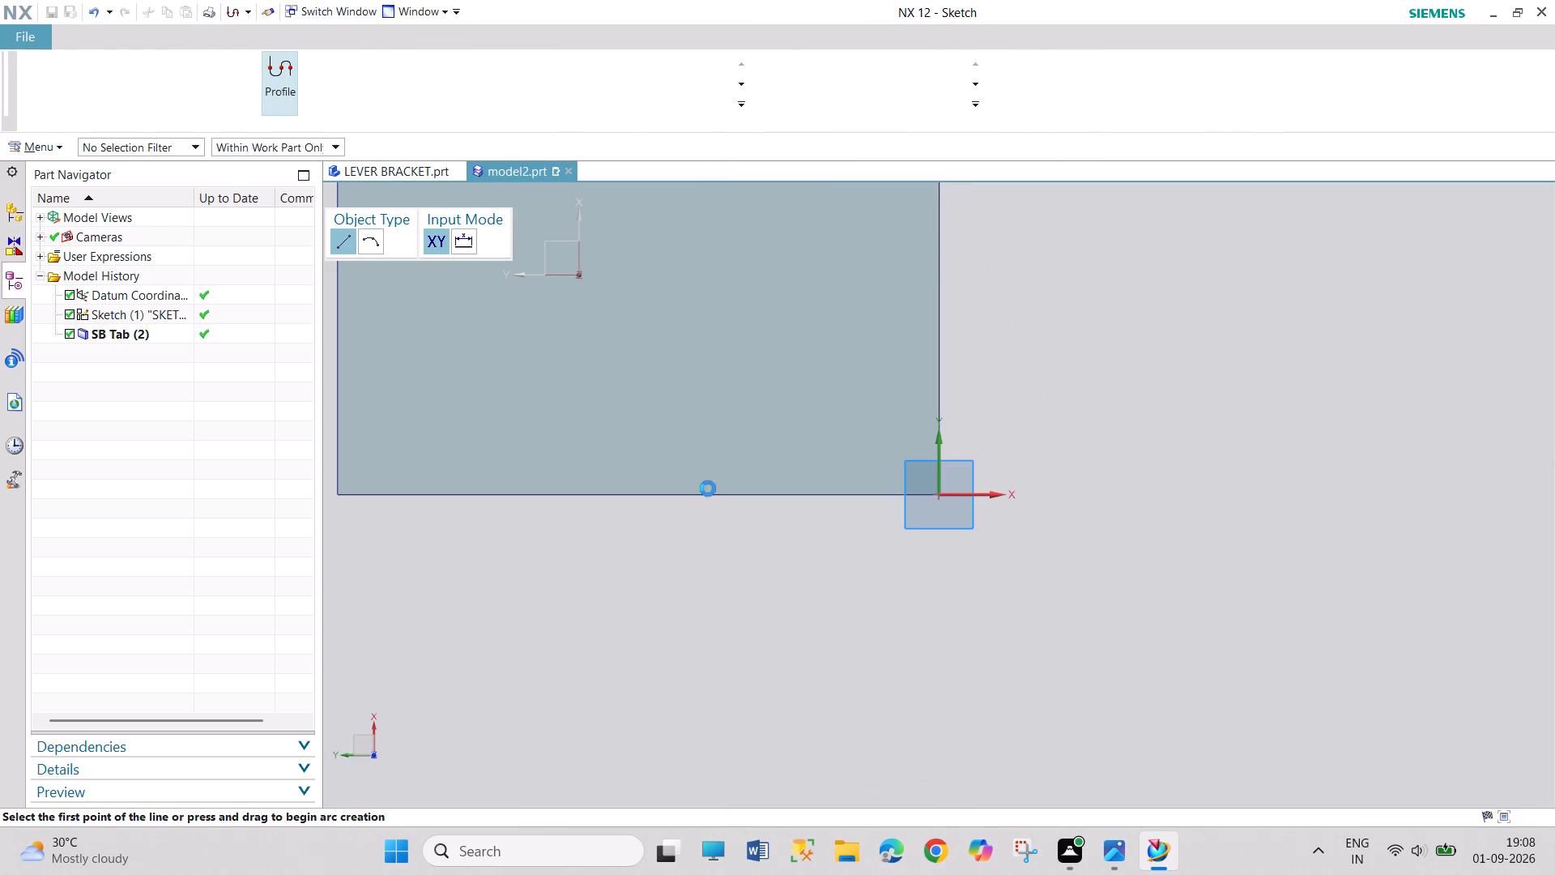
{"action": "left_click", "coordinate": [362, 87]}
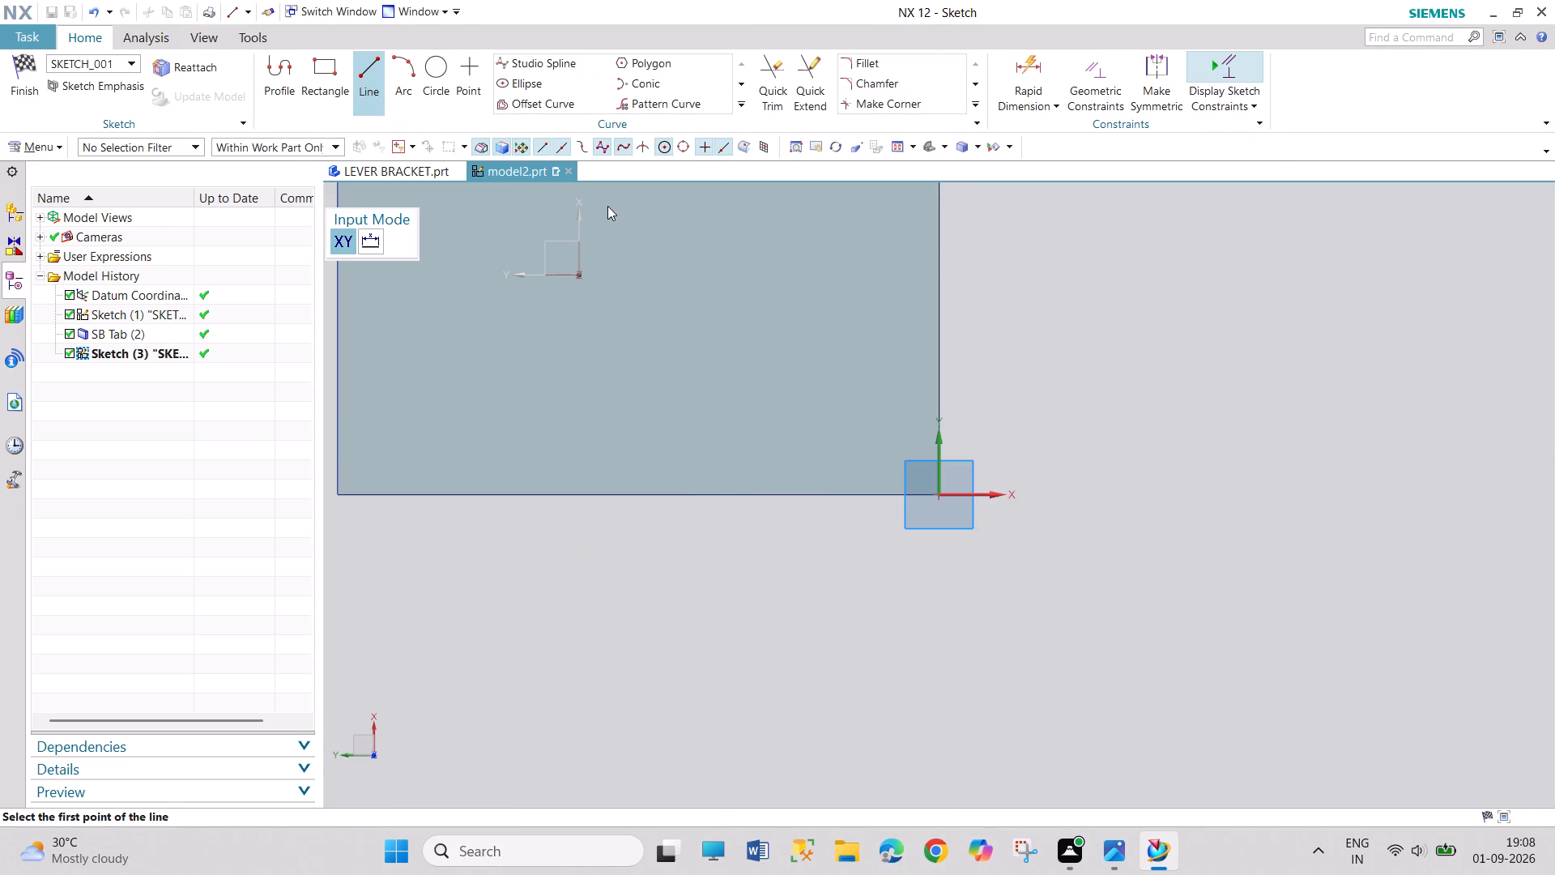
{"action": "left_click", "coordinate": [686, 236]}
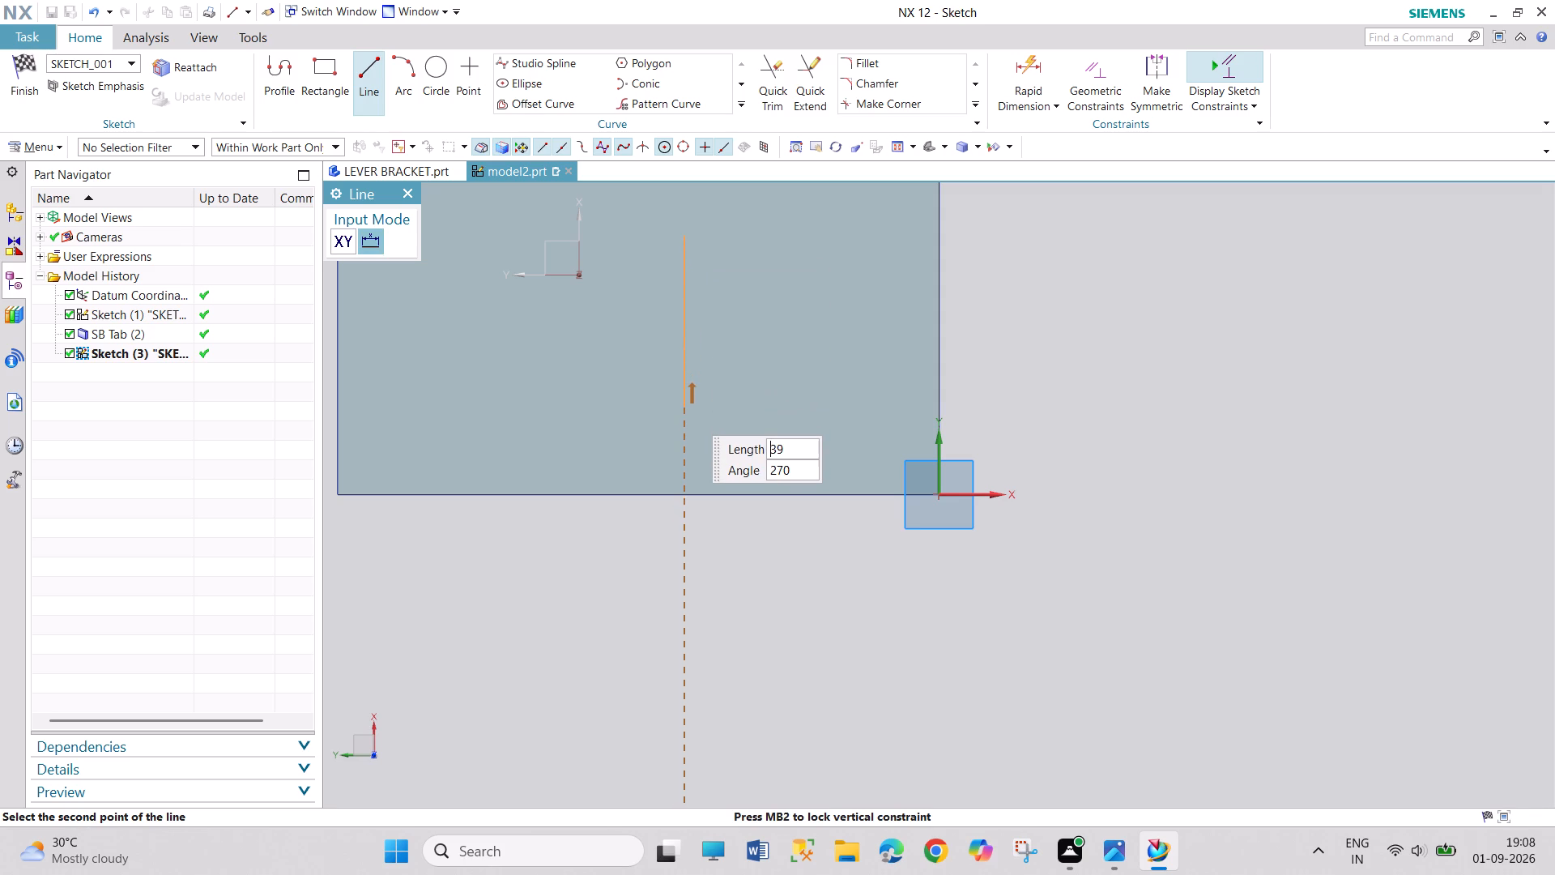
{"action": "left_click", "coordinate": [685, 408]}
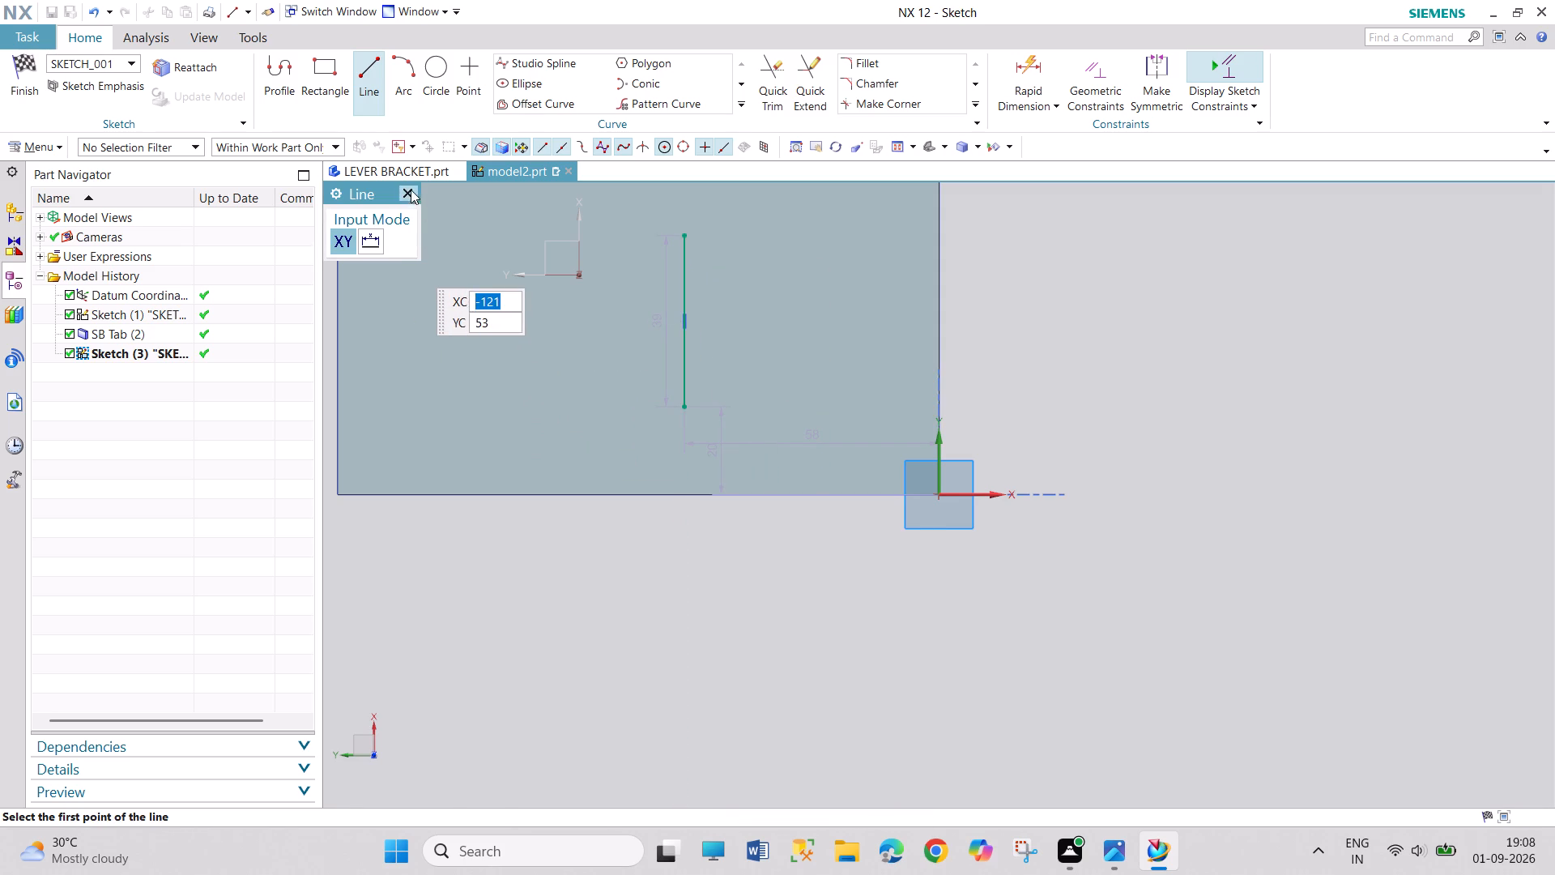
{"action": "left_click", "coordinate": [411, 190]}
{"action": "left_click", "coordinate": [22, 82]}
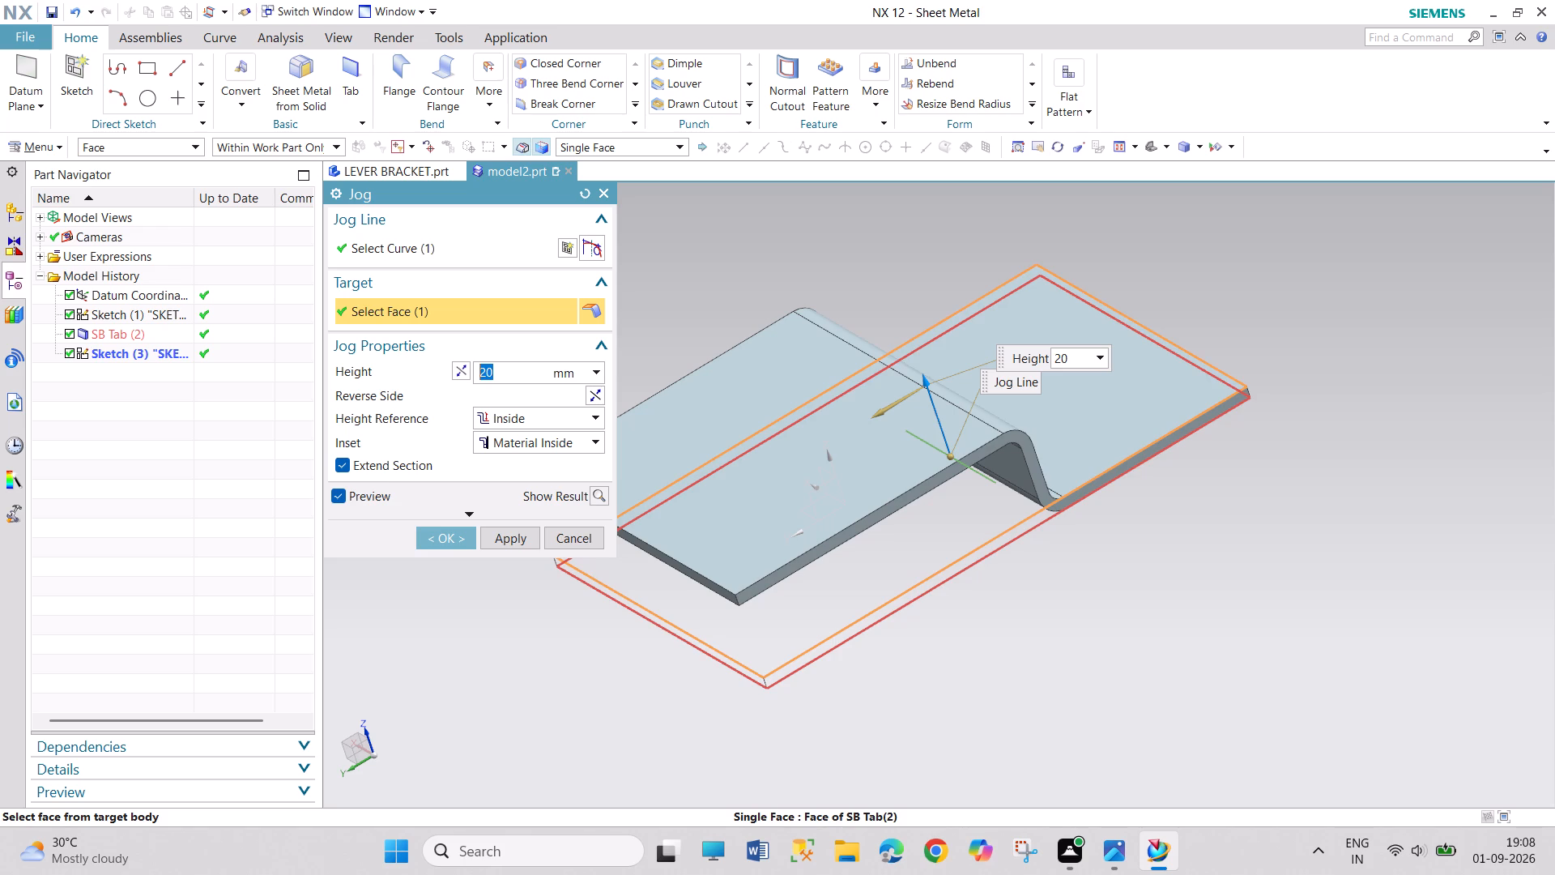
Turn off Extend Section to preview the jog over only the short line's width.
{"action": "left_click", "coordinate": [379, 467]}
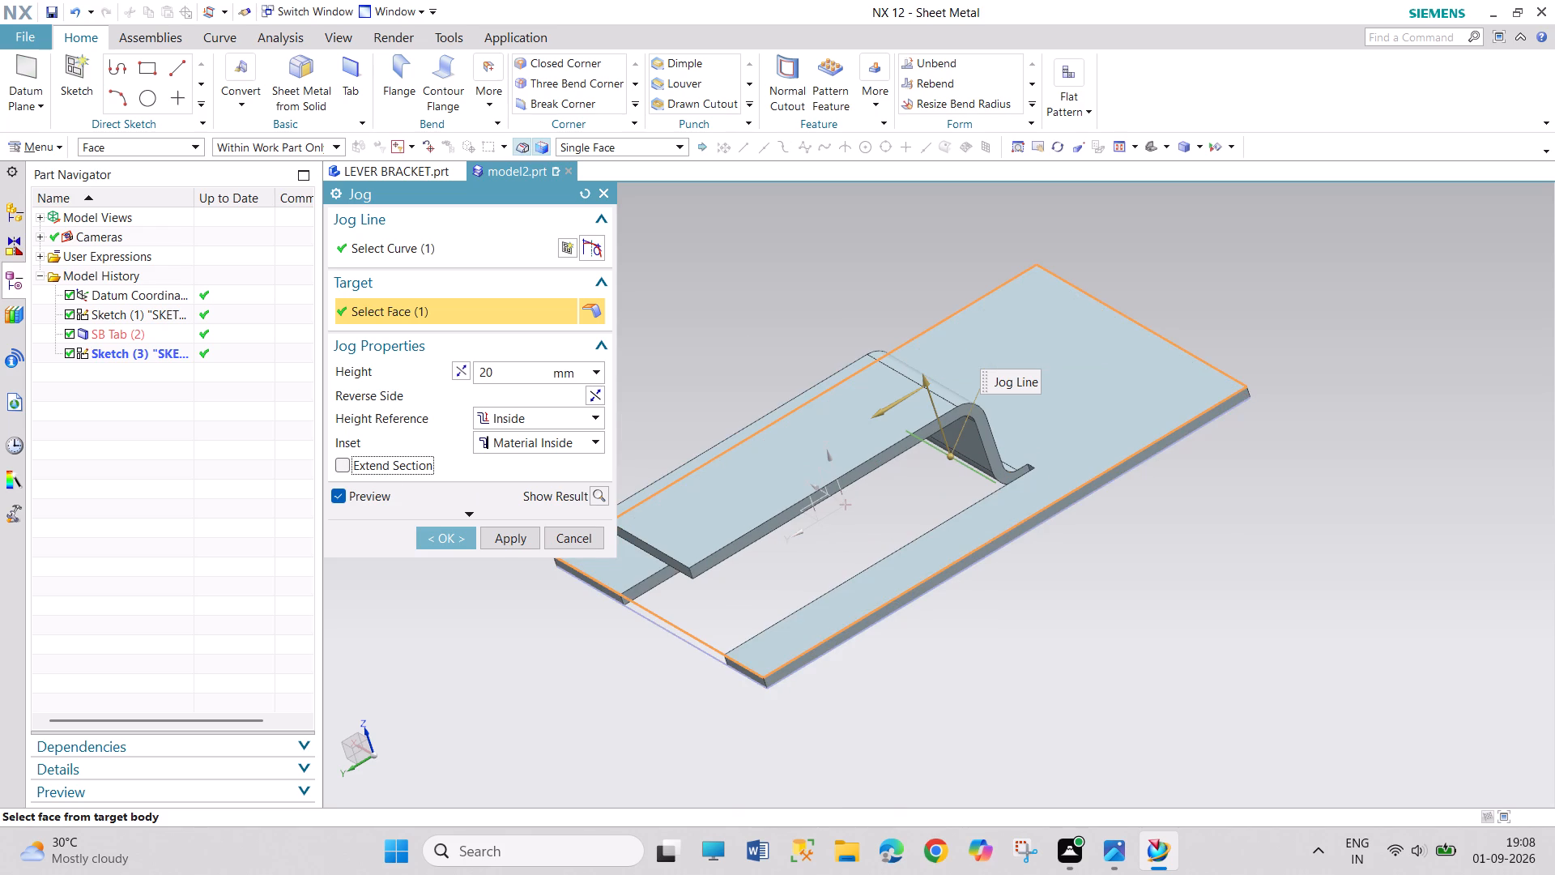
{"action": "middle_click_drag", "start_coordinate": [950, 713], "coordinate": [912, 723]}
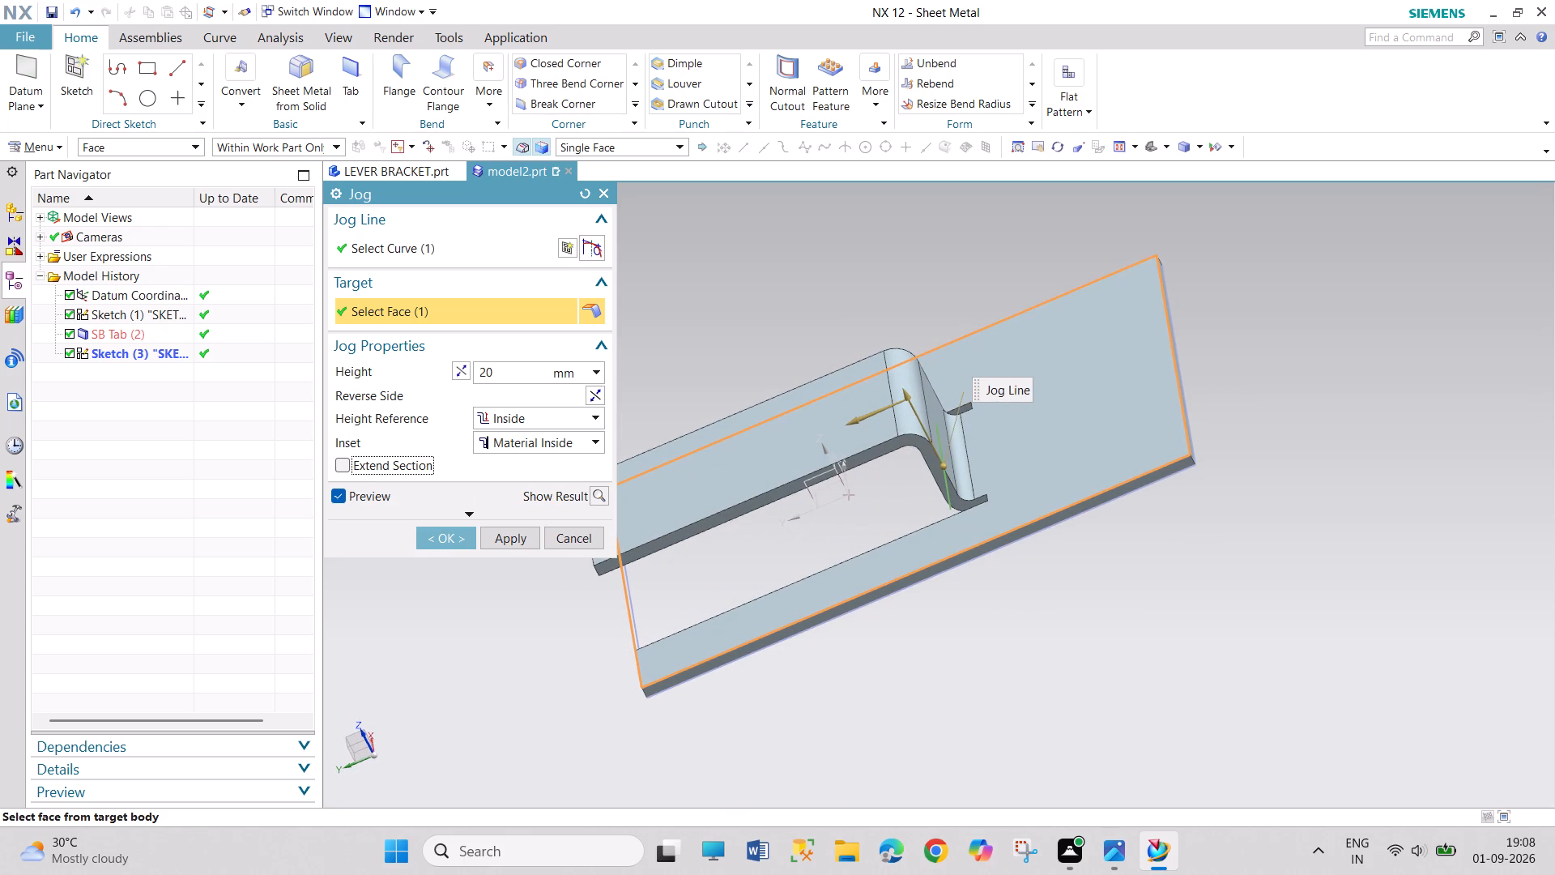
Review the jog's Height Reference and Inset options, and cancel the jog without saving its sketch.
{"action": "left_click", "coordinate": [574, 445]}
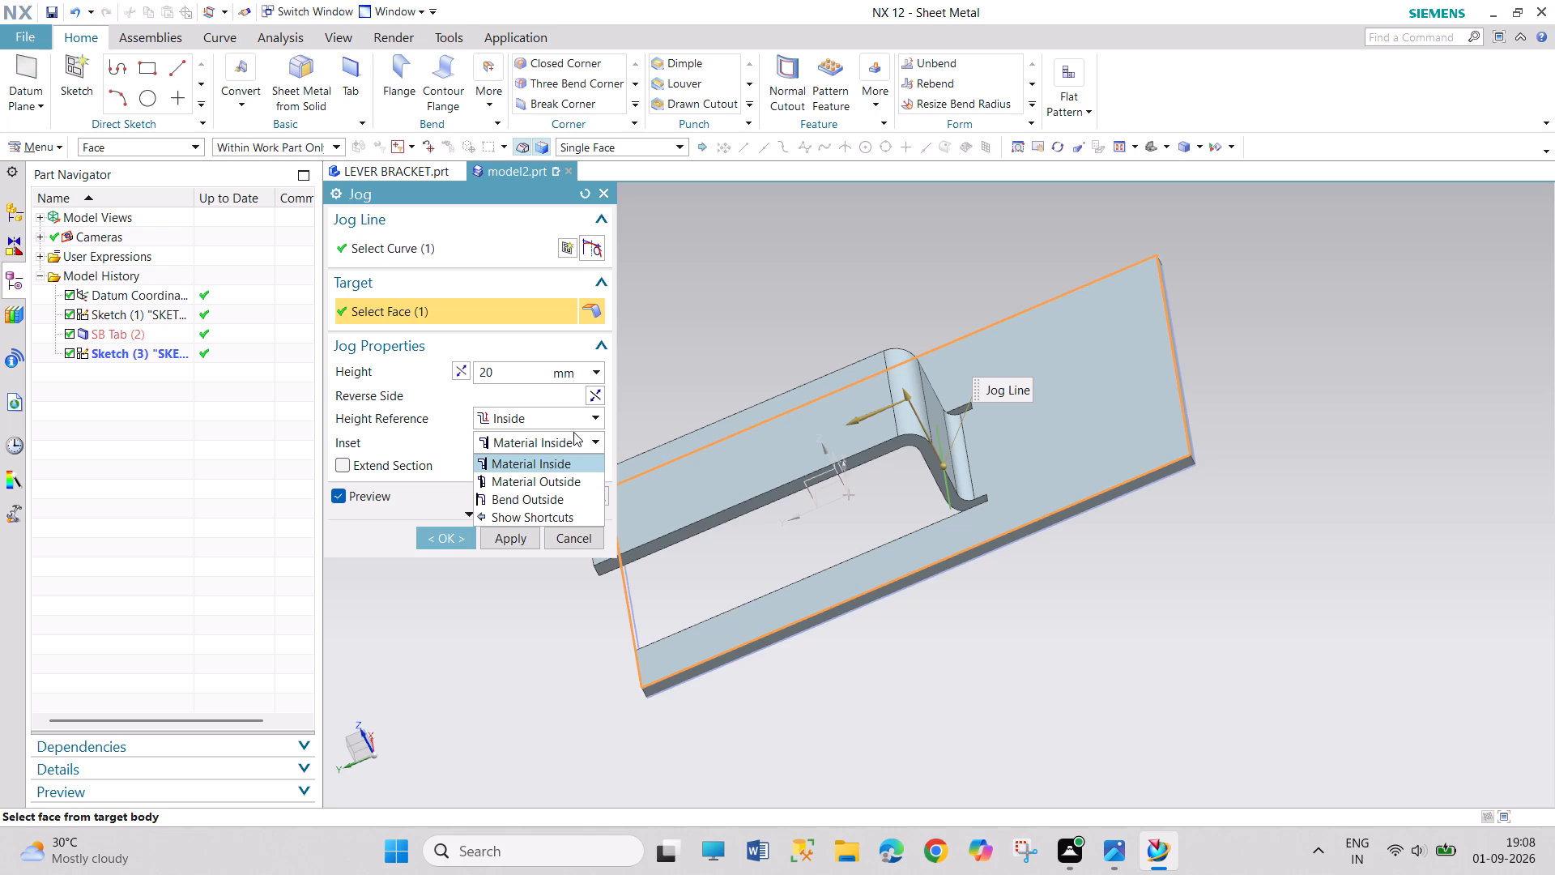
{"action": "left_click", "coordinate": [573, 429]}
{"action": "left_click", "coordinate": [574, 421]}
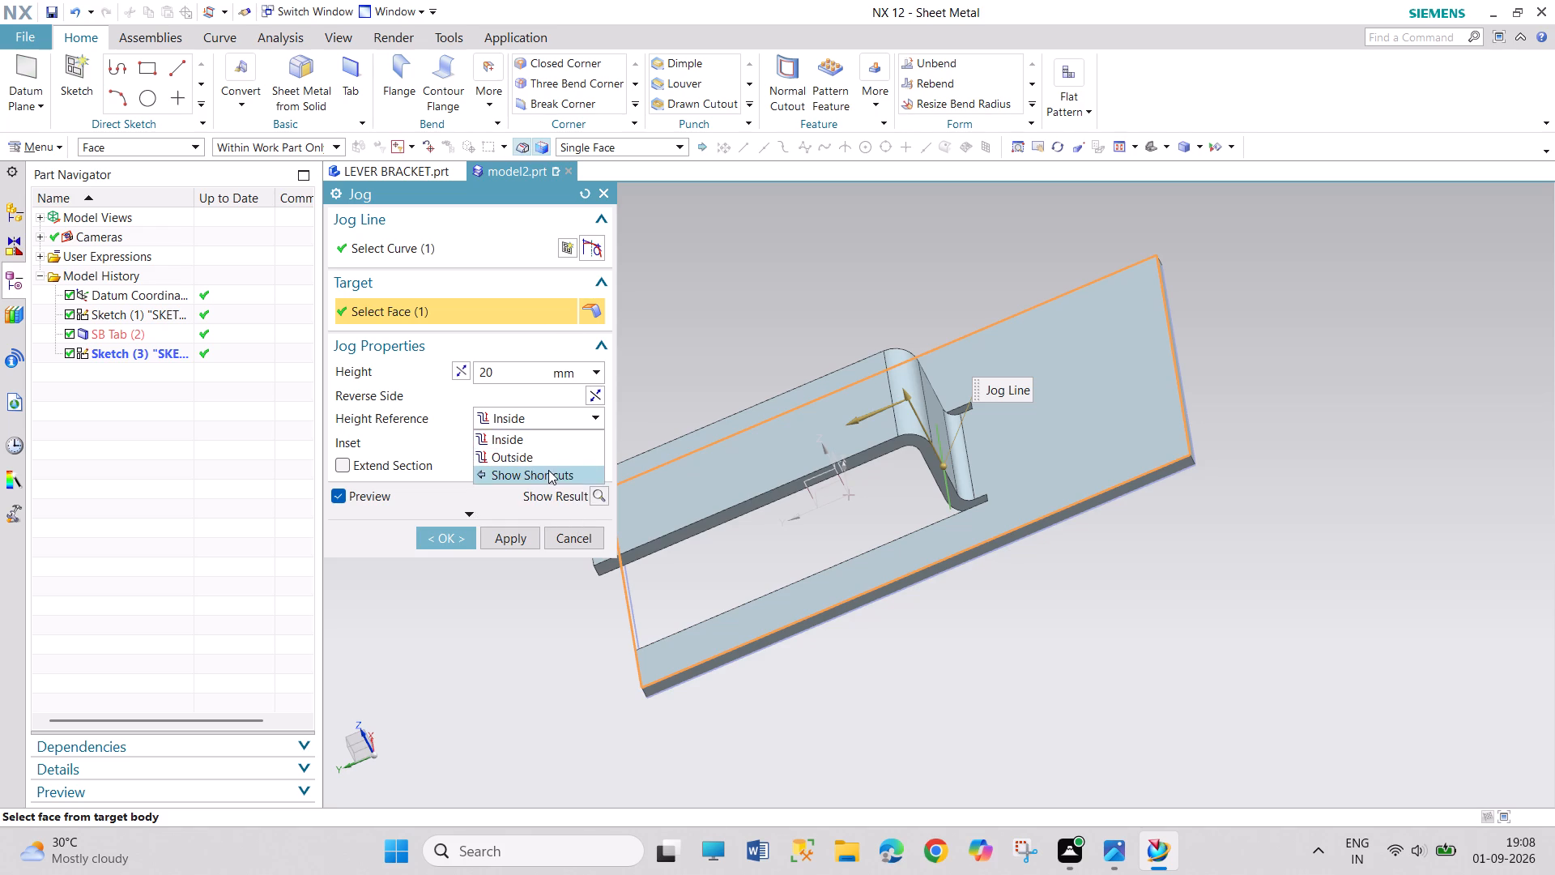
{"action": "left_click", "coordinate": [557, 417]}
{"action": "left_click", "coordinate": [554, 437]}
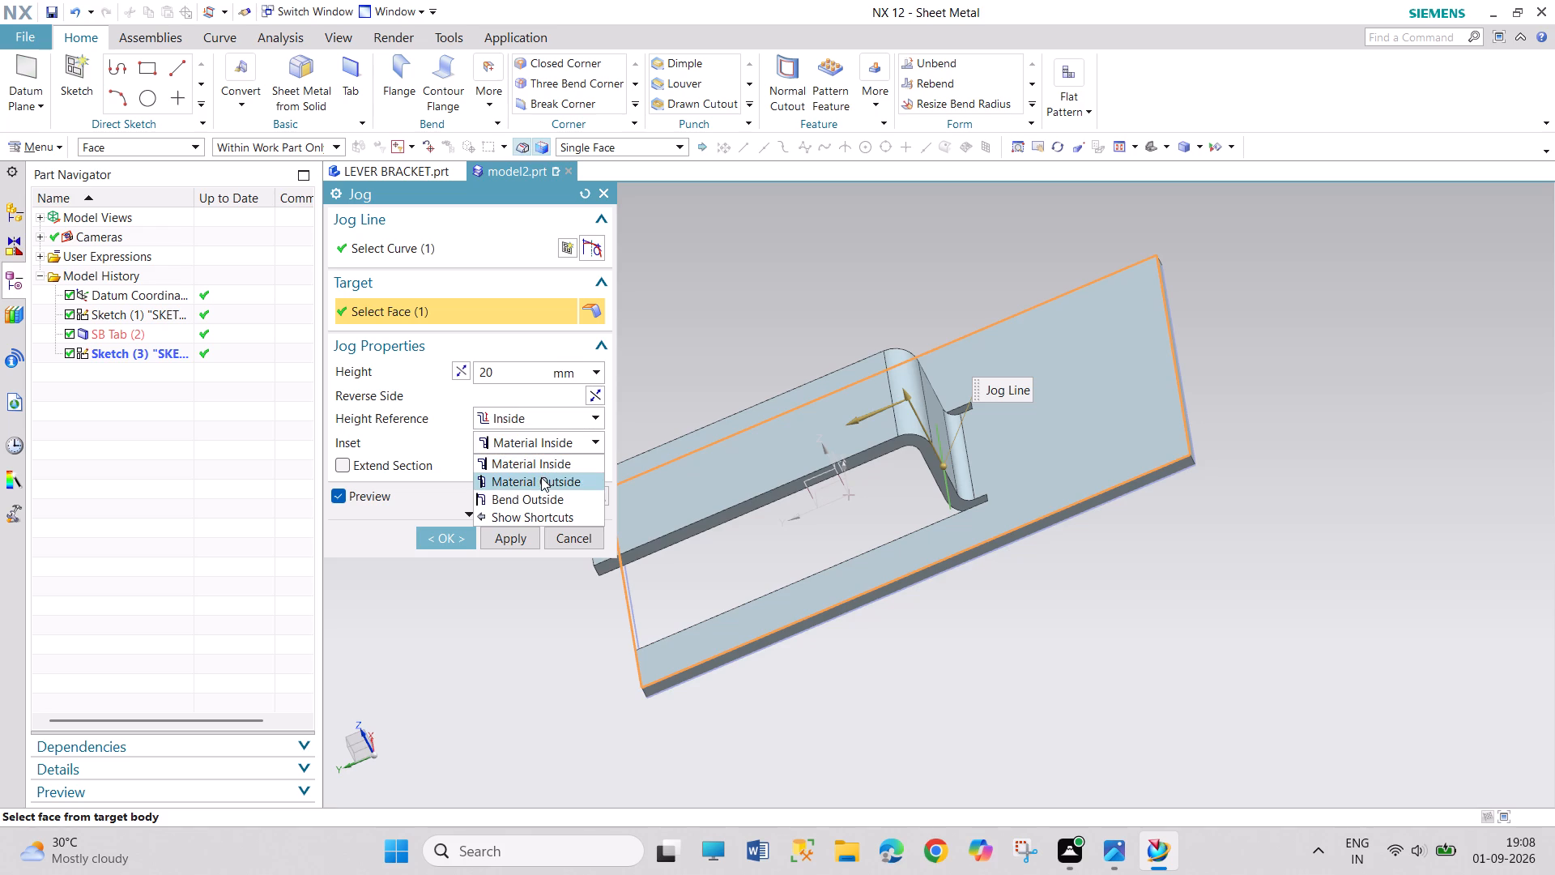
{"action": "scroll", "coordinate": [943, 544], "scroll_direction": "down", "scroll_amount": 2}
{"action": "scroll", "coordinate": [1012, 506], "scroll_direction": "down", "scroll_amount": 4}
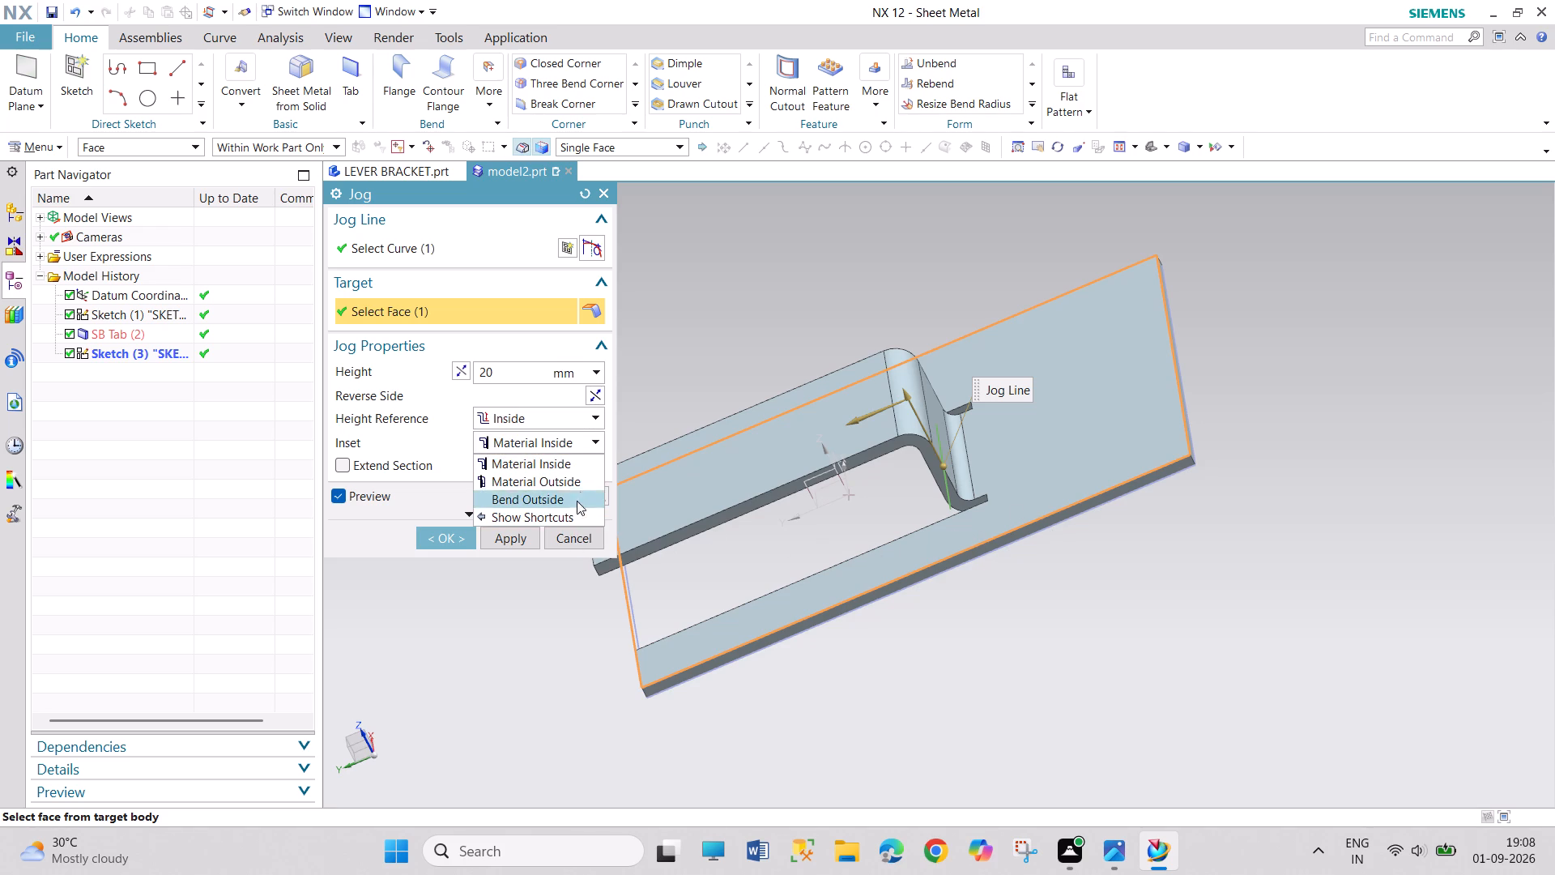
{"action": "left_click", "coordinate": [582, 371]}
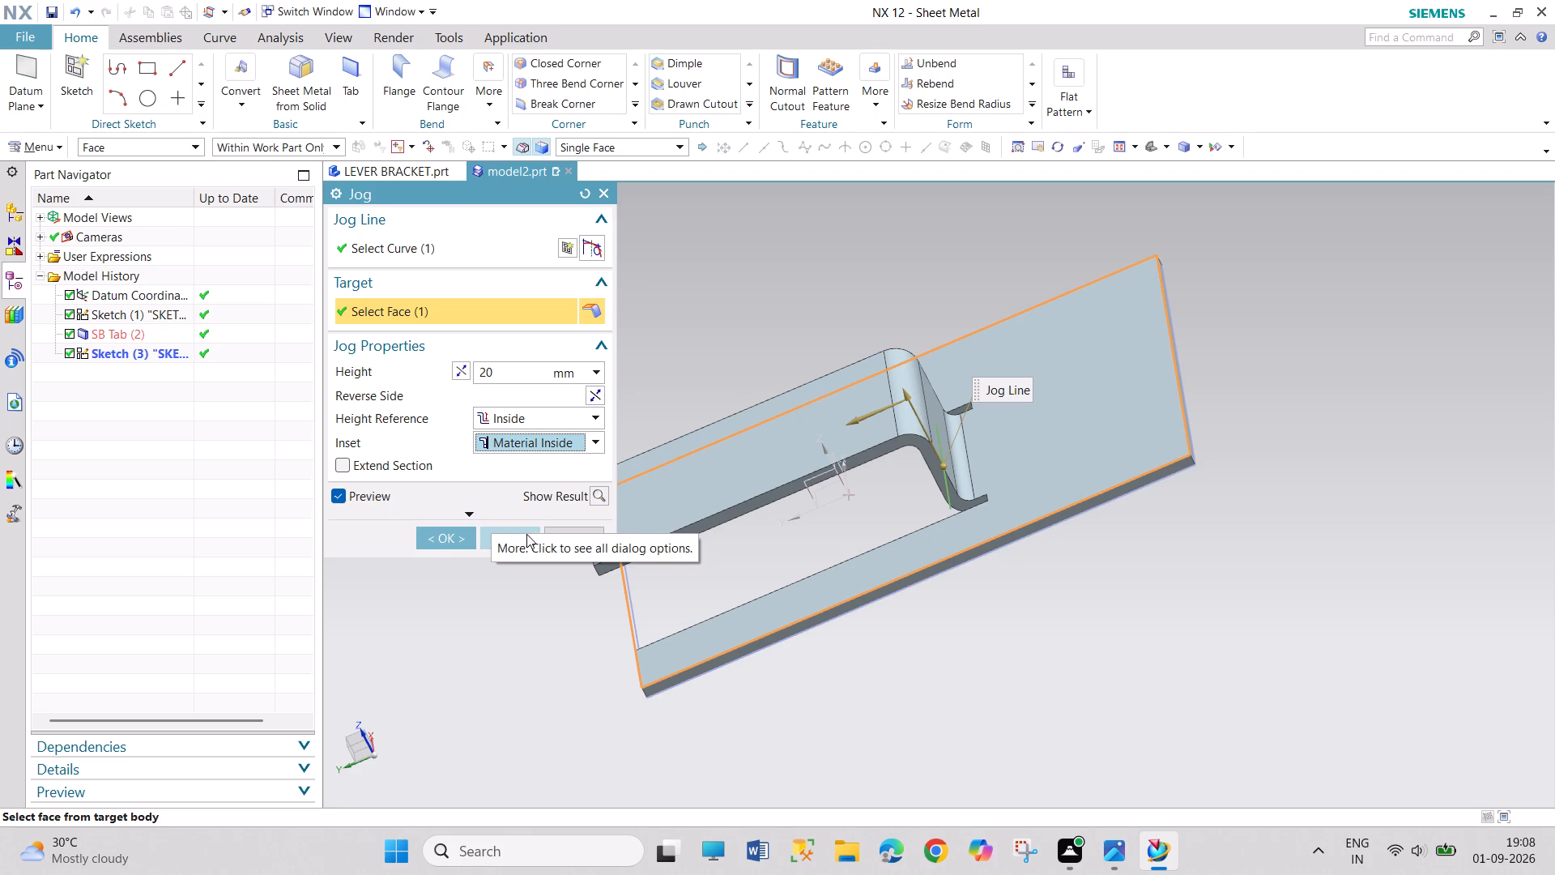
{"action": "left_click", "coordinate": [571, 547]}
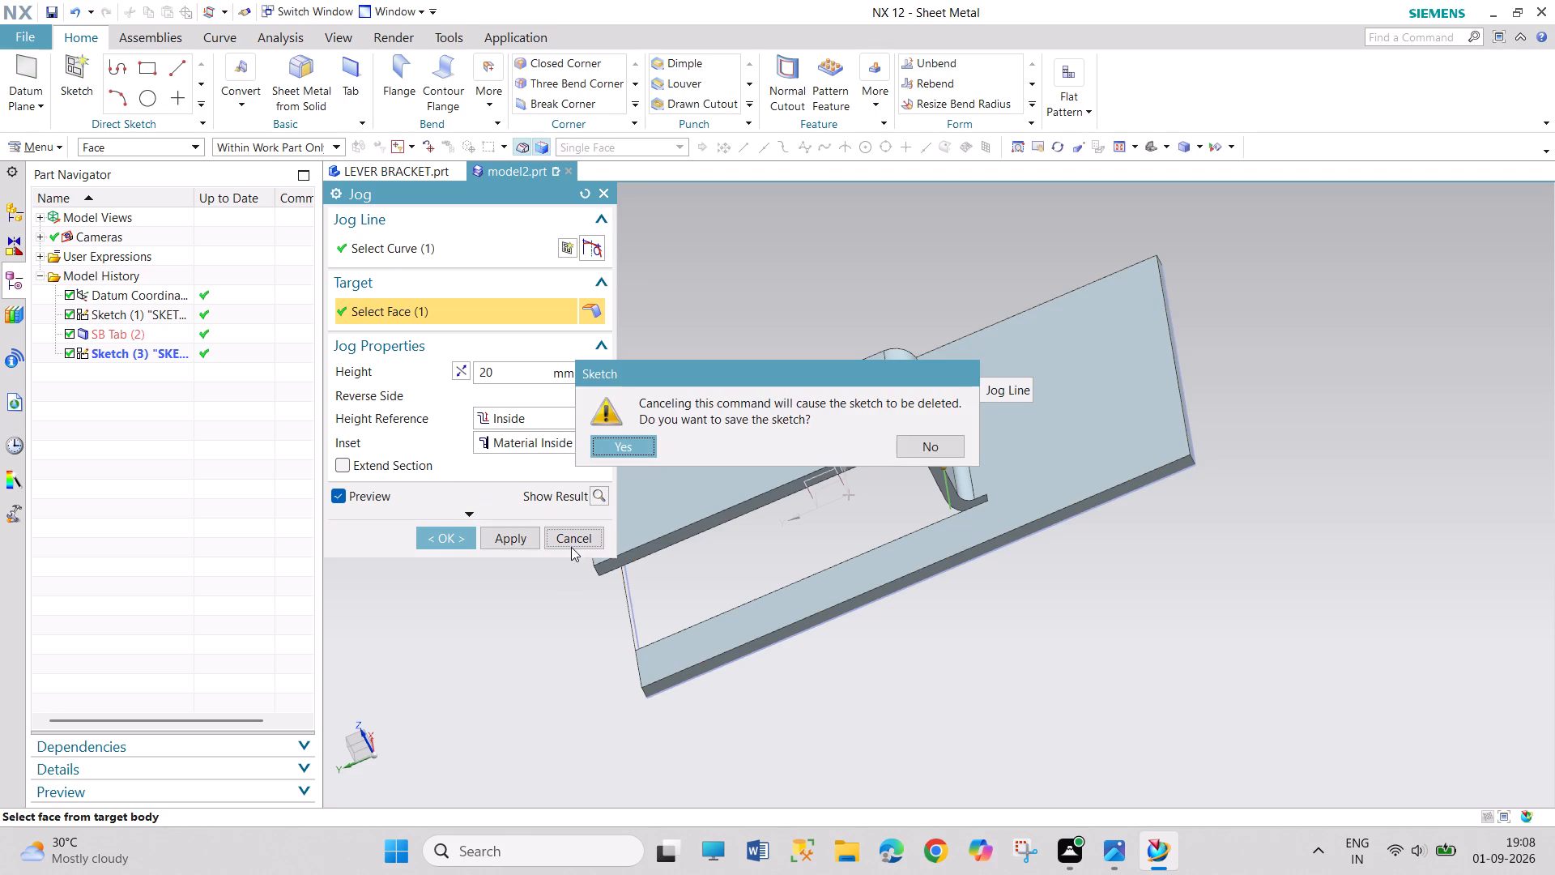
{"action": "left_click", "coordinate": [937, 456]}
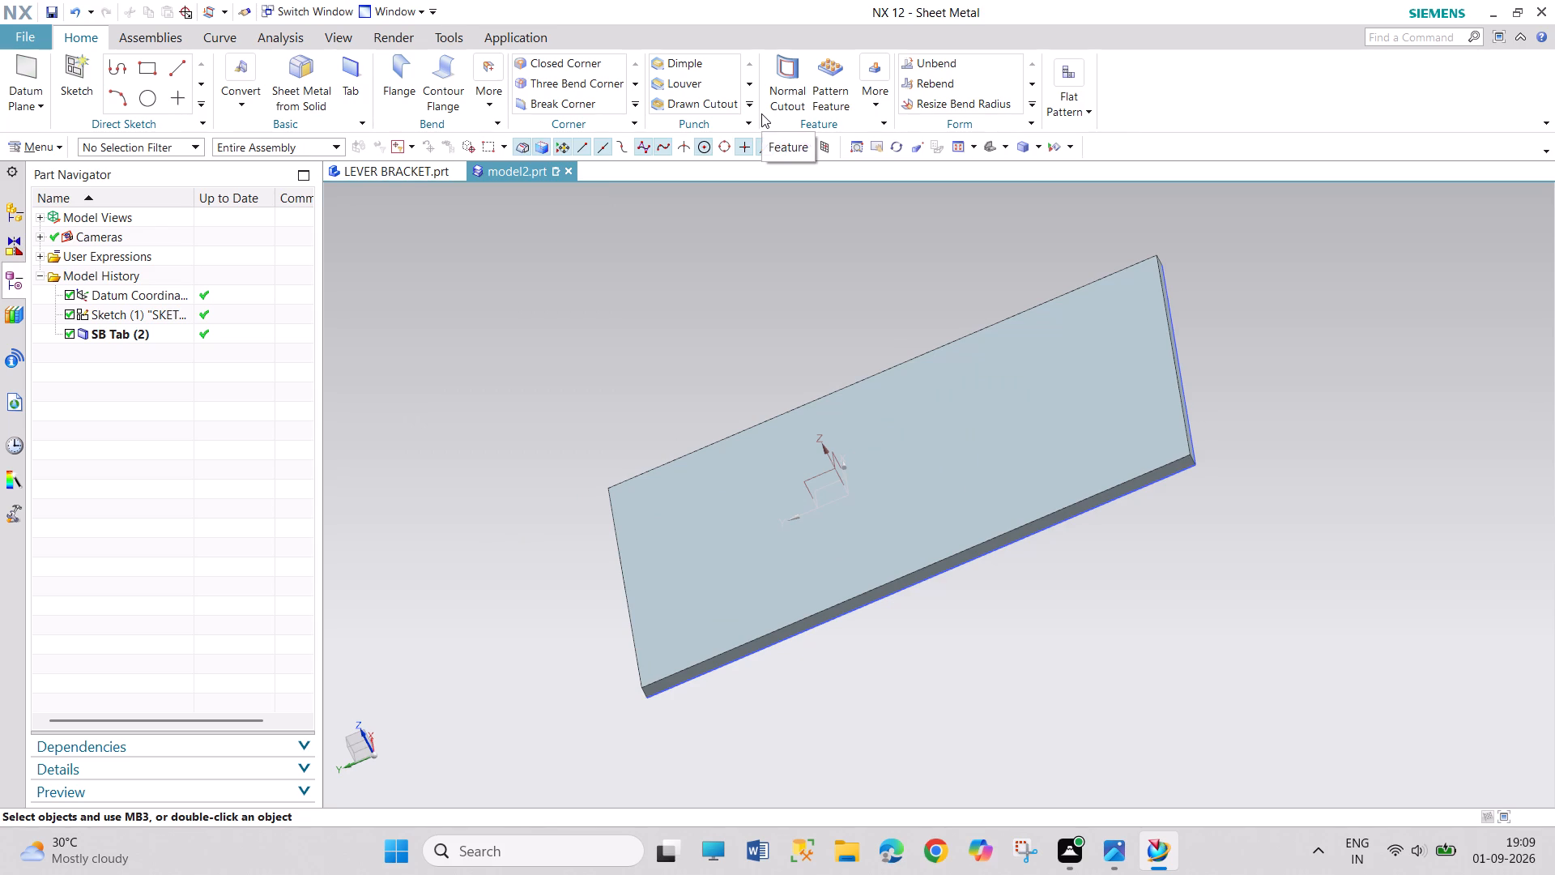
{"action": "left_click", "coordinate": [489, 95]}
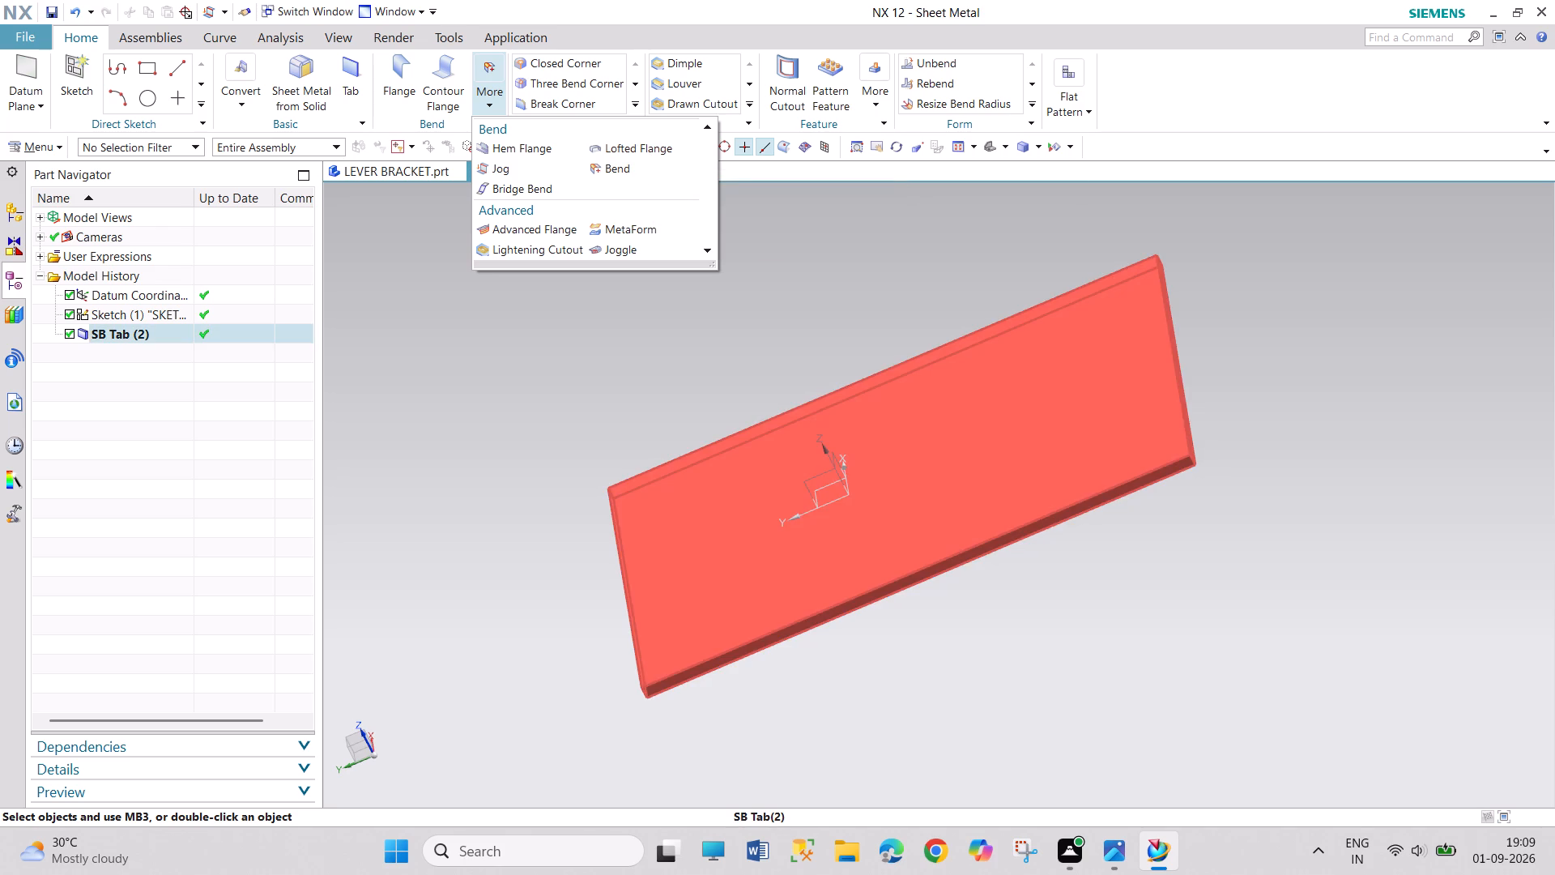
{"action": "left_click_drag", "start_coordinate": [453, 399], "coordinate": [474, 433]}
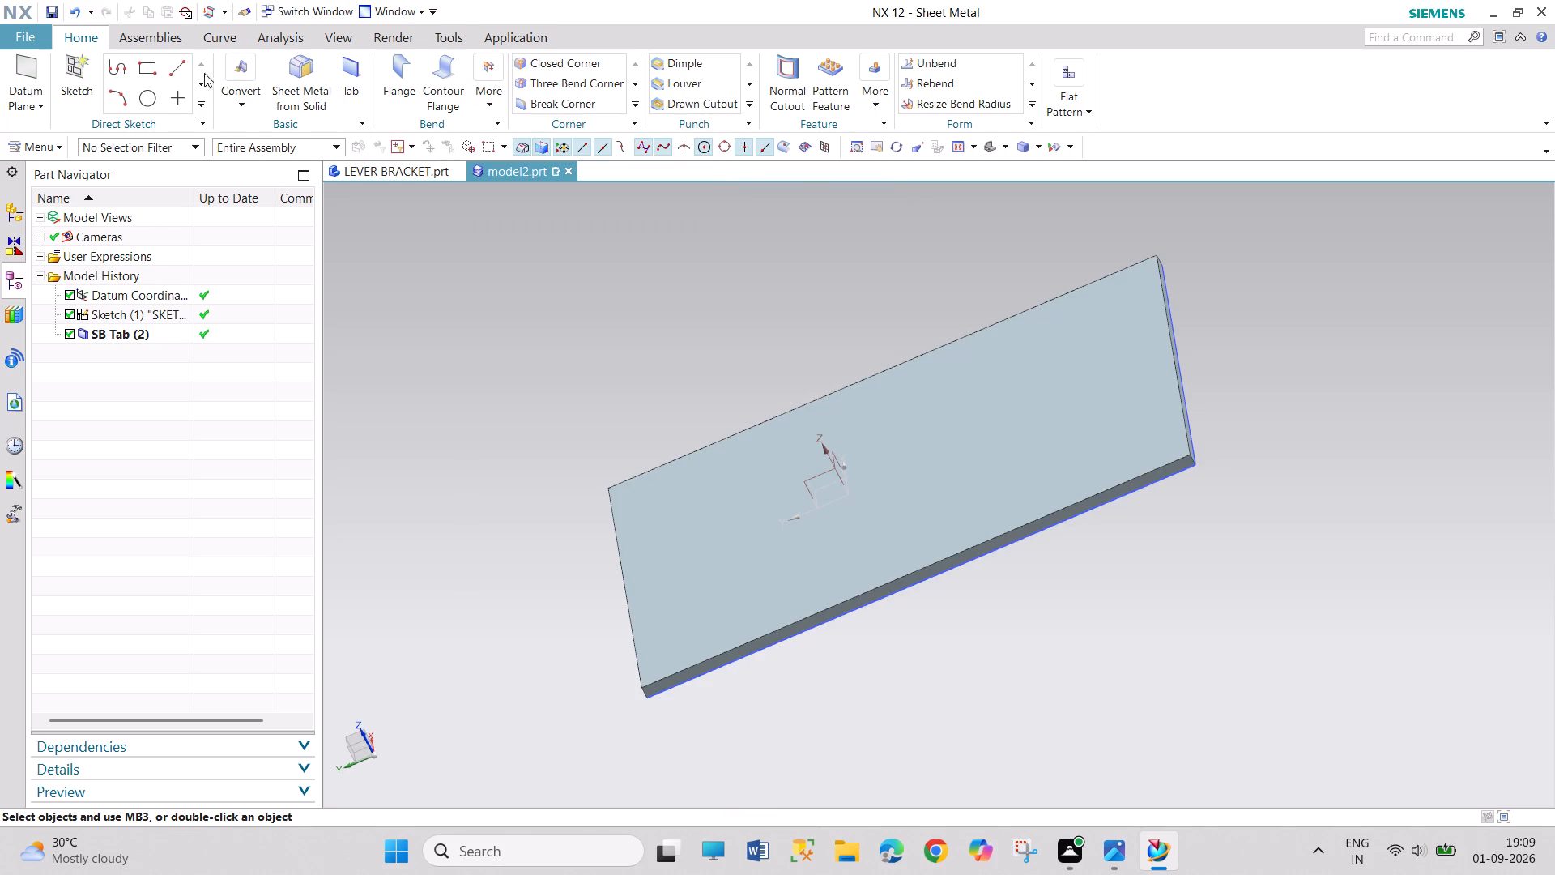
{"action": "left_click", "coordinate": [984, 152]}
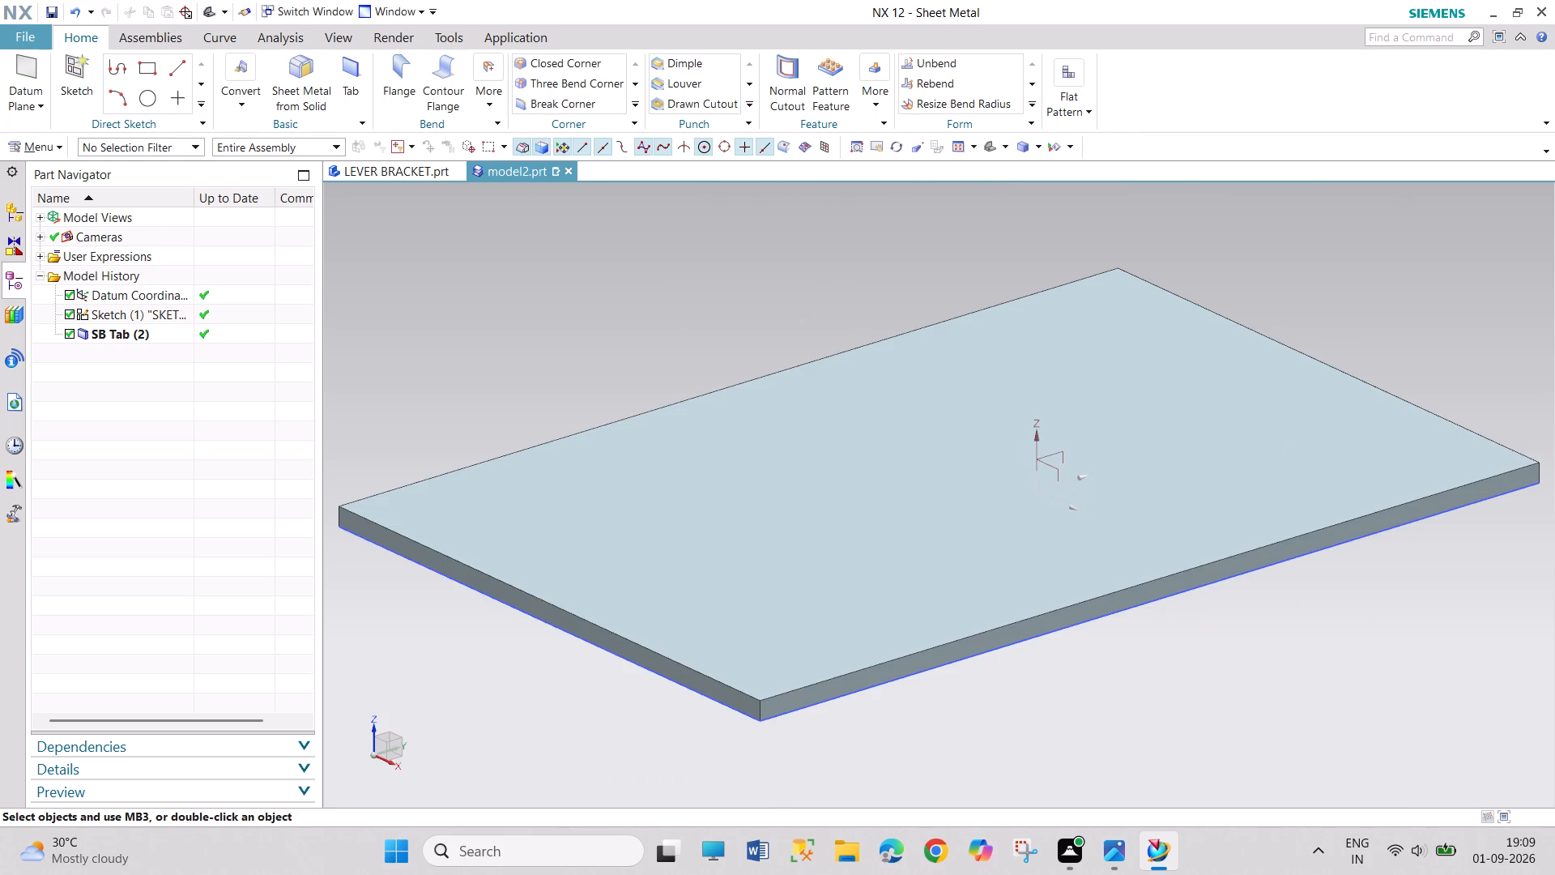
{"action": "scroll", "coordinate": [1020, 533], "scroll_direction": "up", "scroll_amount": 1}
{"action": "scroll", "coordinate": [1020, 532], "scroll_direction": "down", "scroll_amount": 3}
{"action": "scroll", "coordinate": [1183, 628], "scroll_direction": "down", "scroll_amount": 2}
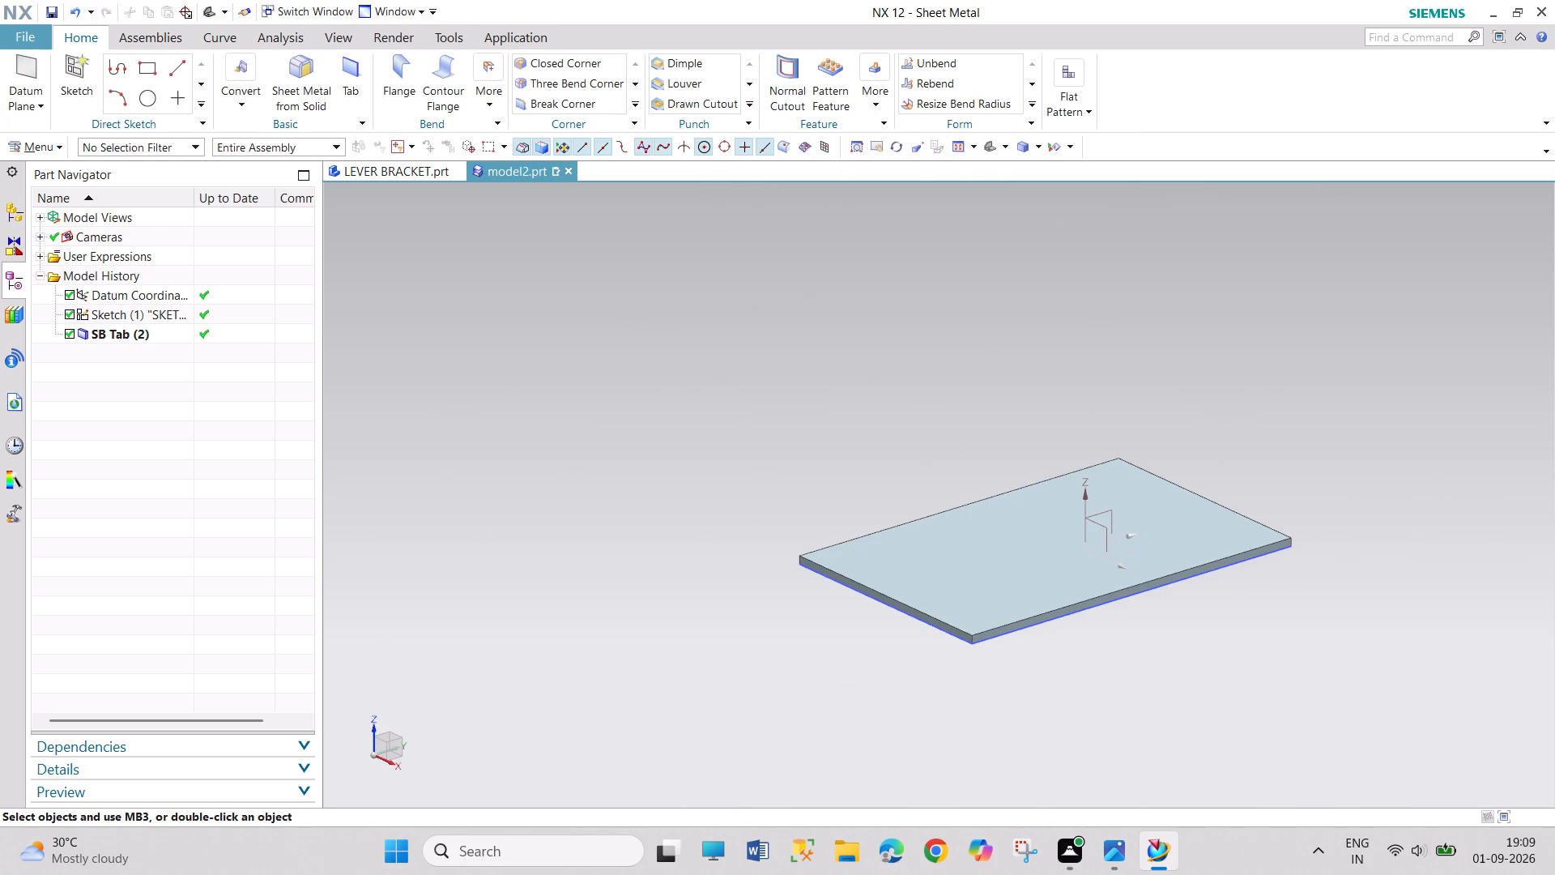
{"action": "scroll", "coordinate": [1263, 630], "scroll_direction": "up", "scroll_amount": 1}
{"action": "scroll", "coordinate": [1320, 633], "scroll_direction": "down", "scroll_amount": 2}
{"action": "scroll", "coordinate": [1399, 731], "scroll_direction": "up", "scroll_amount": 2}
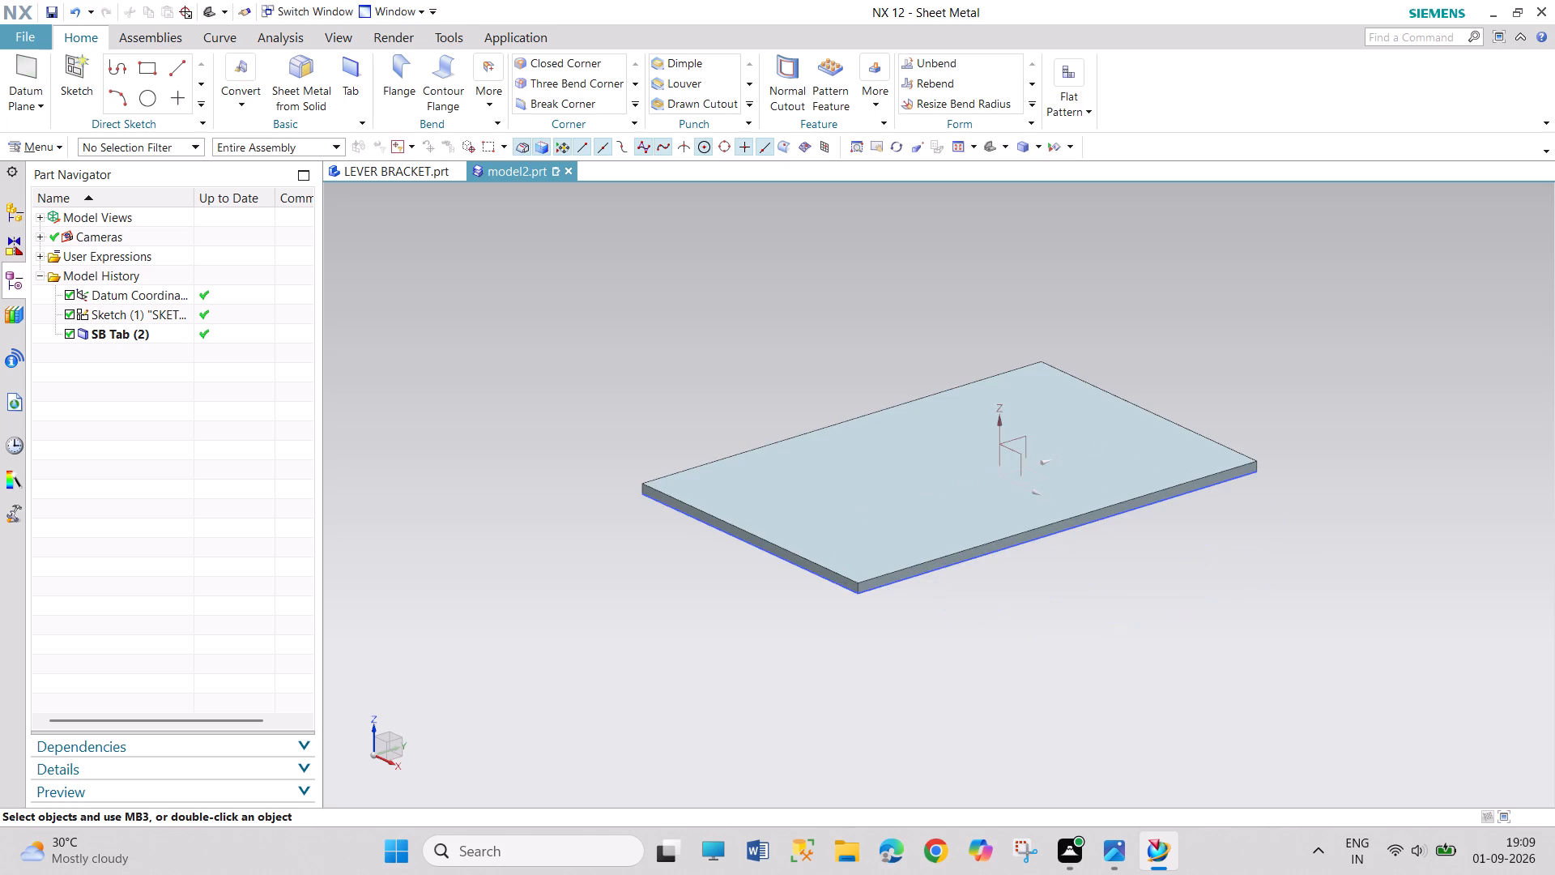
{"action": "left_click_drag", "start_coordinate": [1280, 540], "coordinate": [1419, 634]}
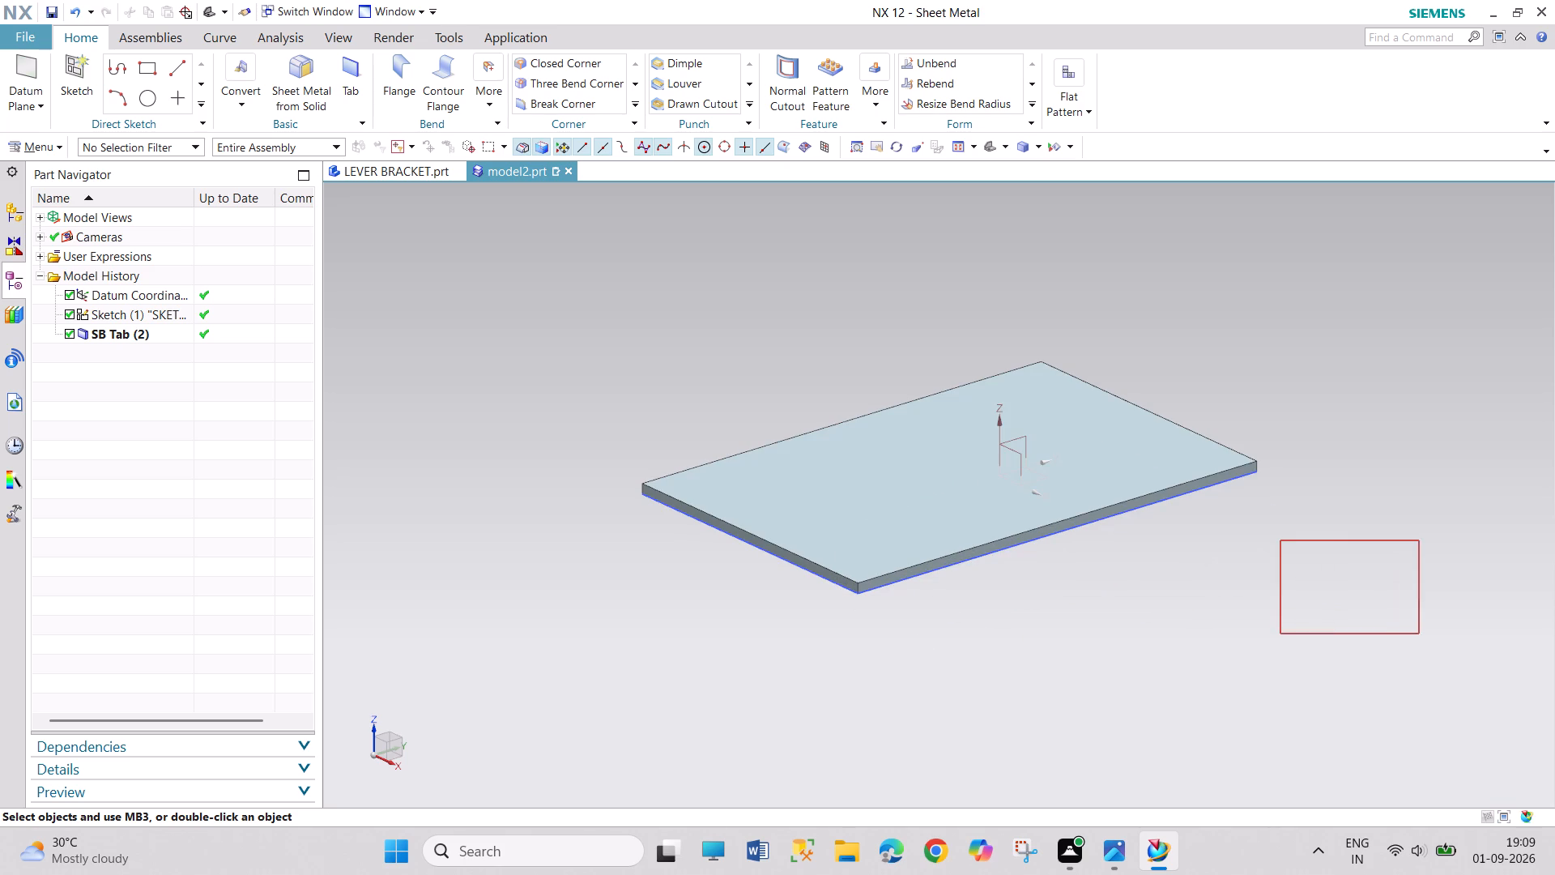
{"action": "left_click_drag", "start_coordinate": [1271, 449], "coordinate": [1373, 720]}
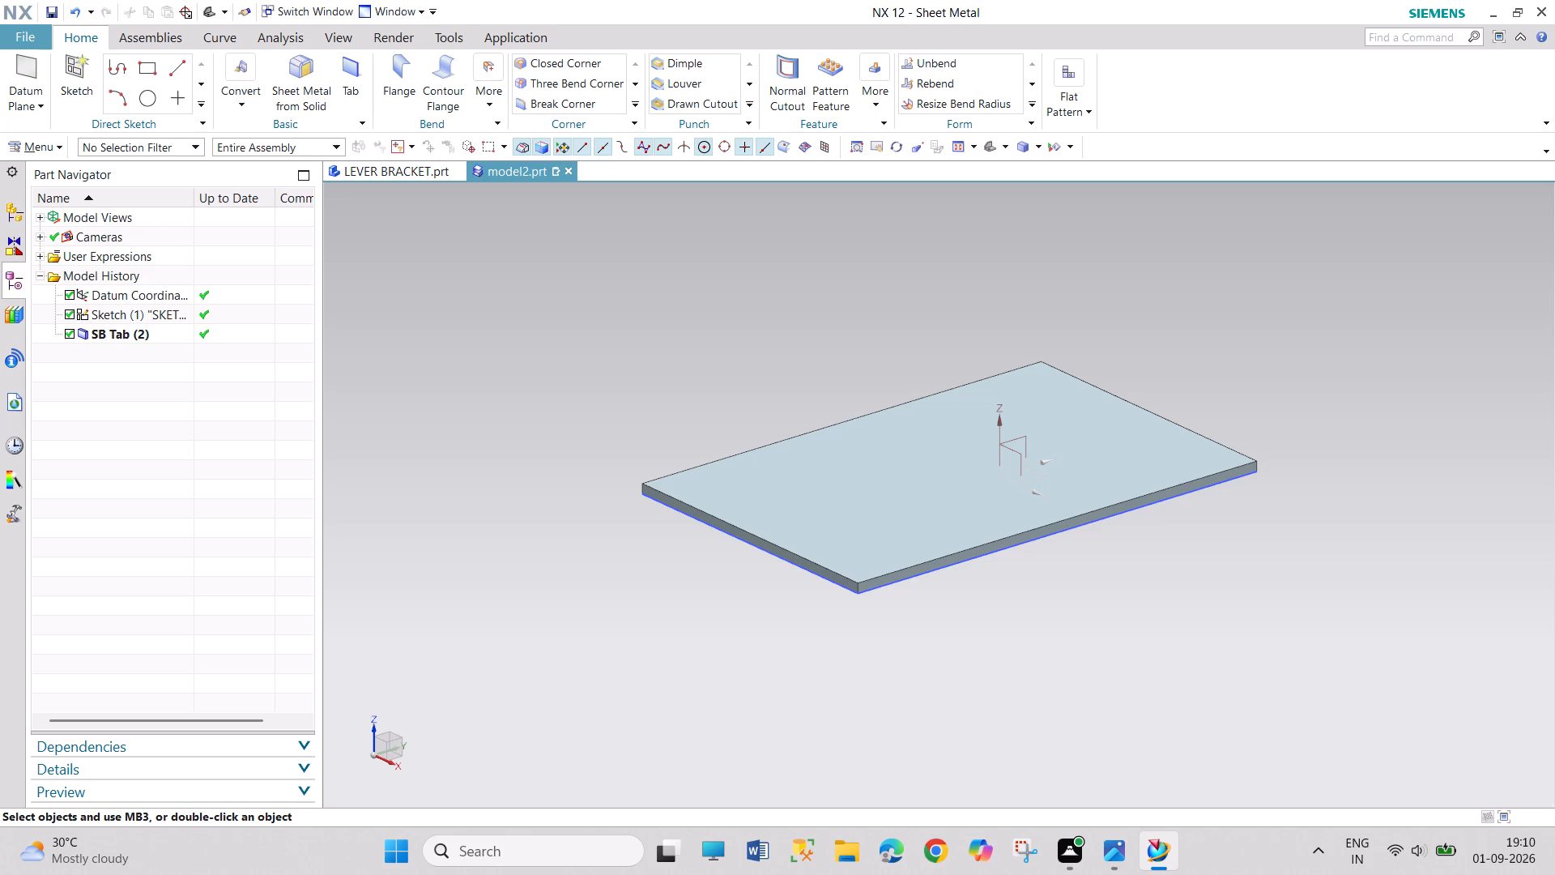
Hide the base tab's rectangular profile sketch, leaving the tab itself displayed.
{"action": "right_click", "coordinate": [930, 575]}
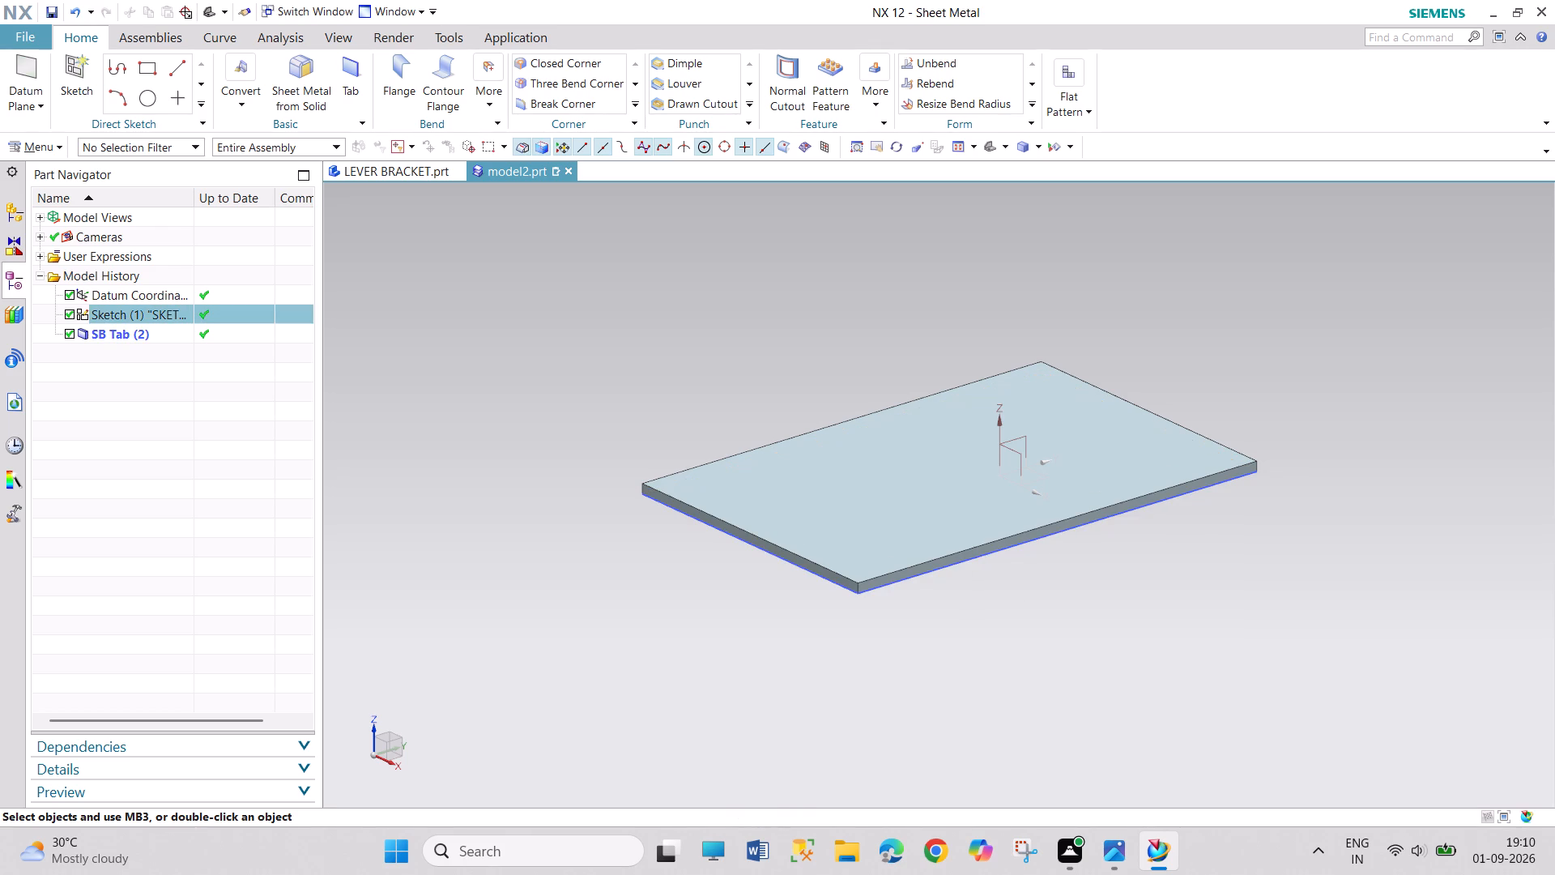
{"action": "right_click", "coordinate": [889, 583]}
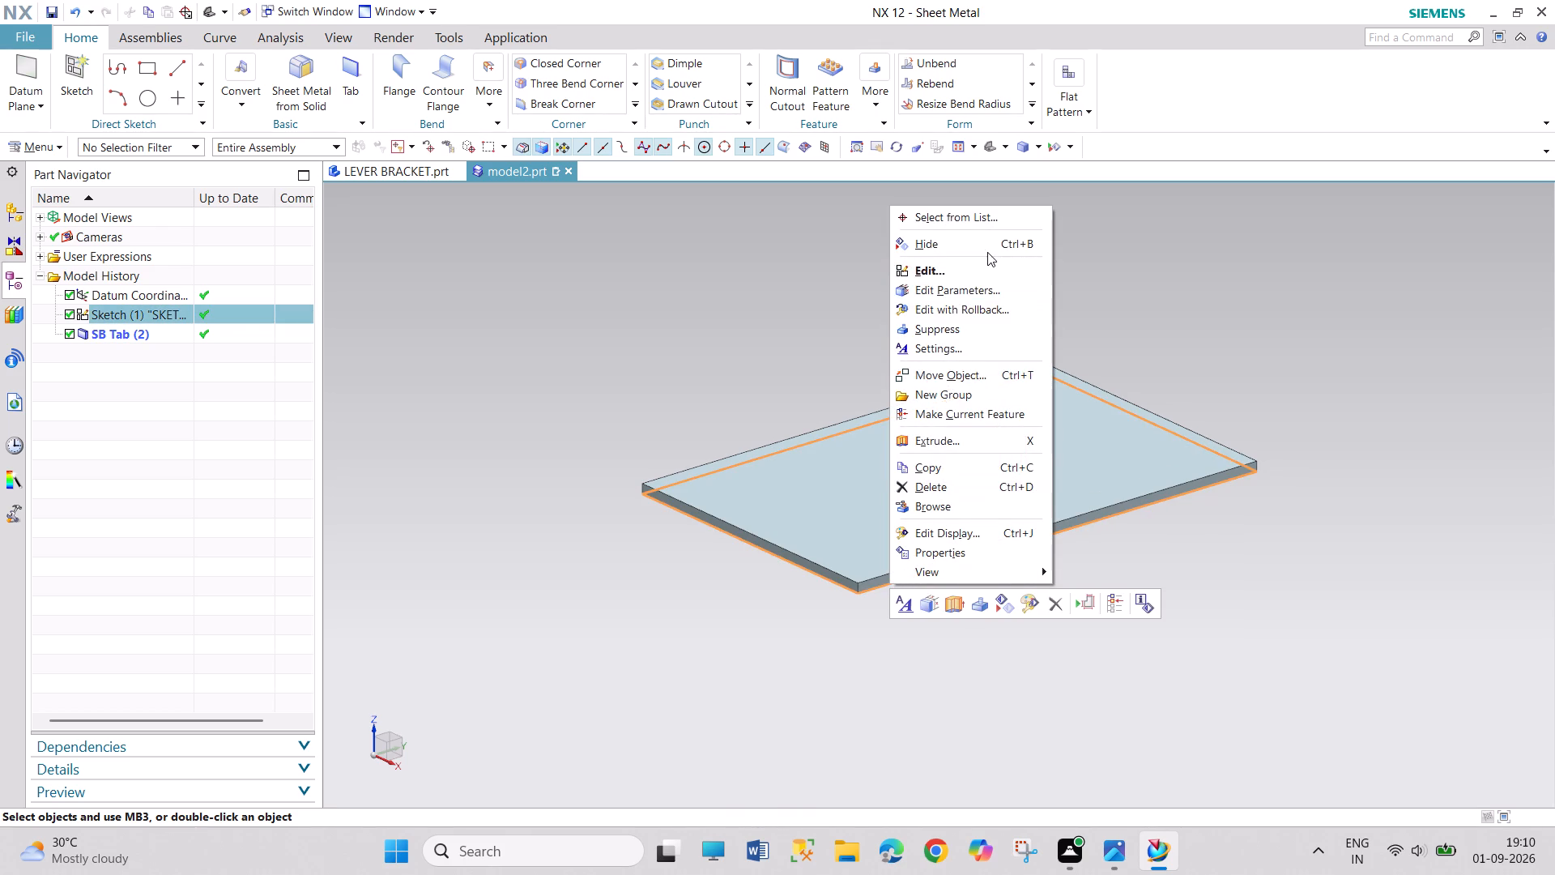
{"action": "left_click", "coordinate": [986, 250]}
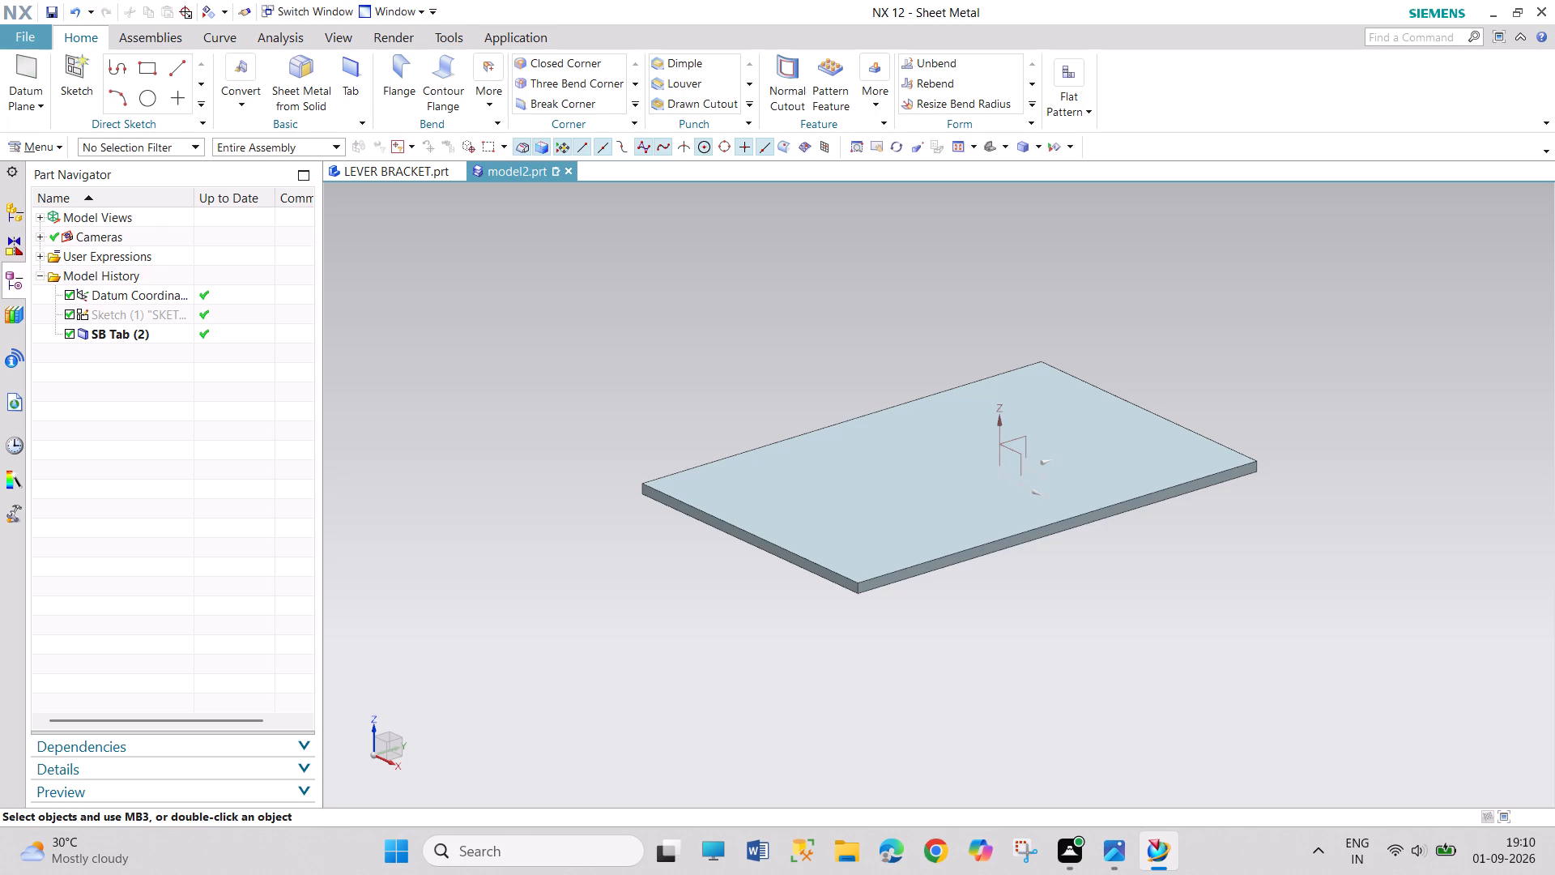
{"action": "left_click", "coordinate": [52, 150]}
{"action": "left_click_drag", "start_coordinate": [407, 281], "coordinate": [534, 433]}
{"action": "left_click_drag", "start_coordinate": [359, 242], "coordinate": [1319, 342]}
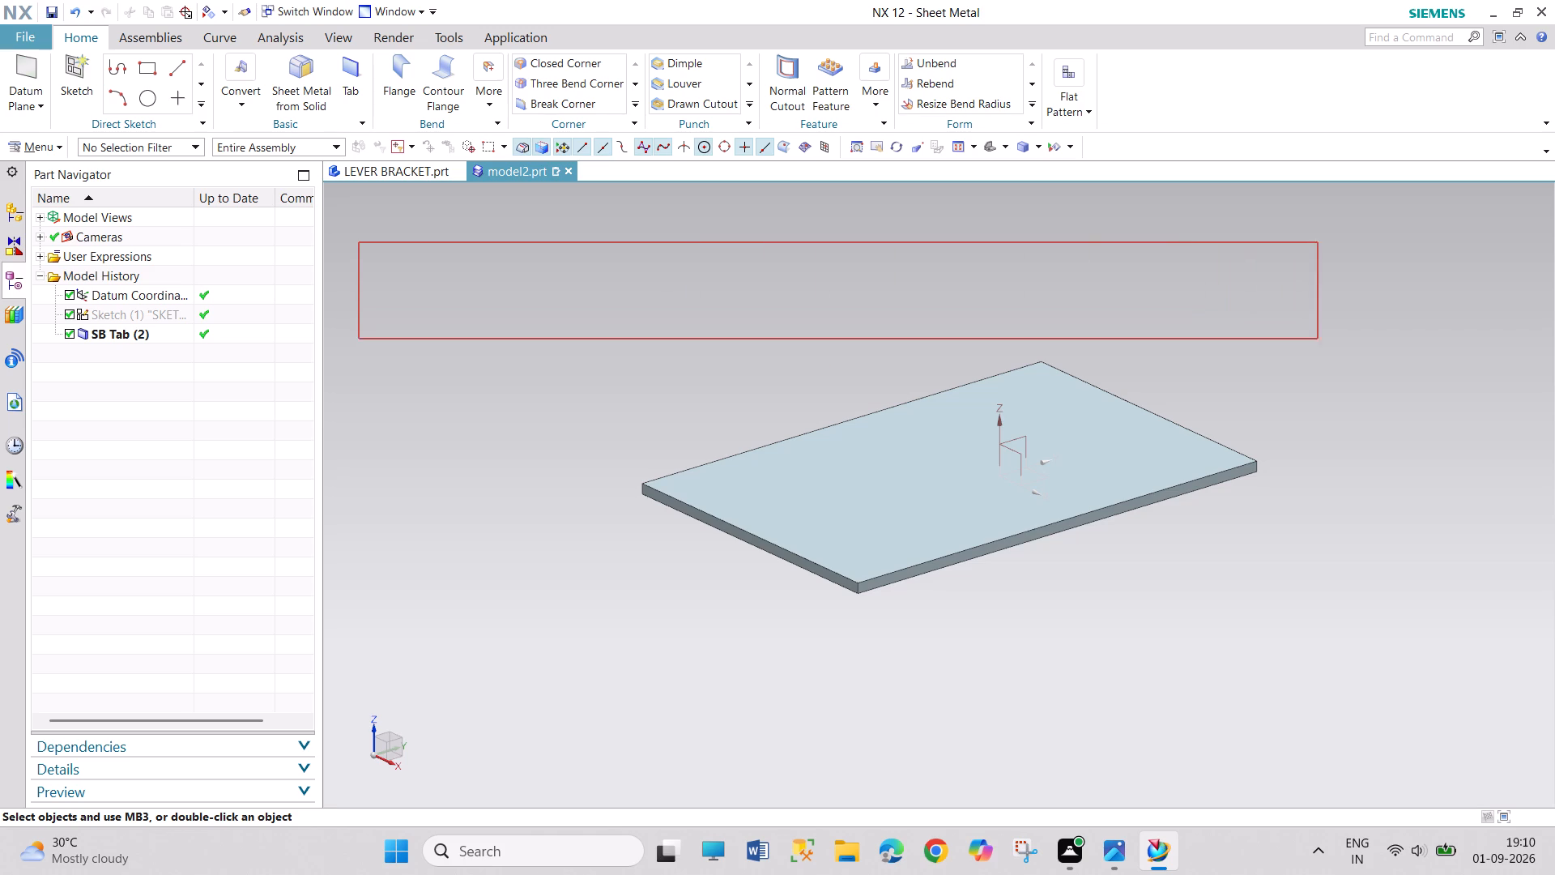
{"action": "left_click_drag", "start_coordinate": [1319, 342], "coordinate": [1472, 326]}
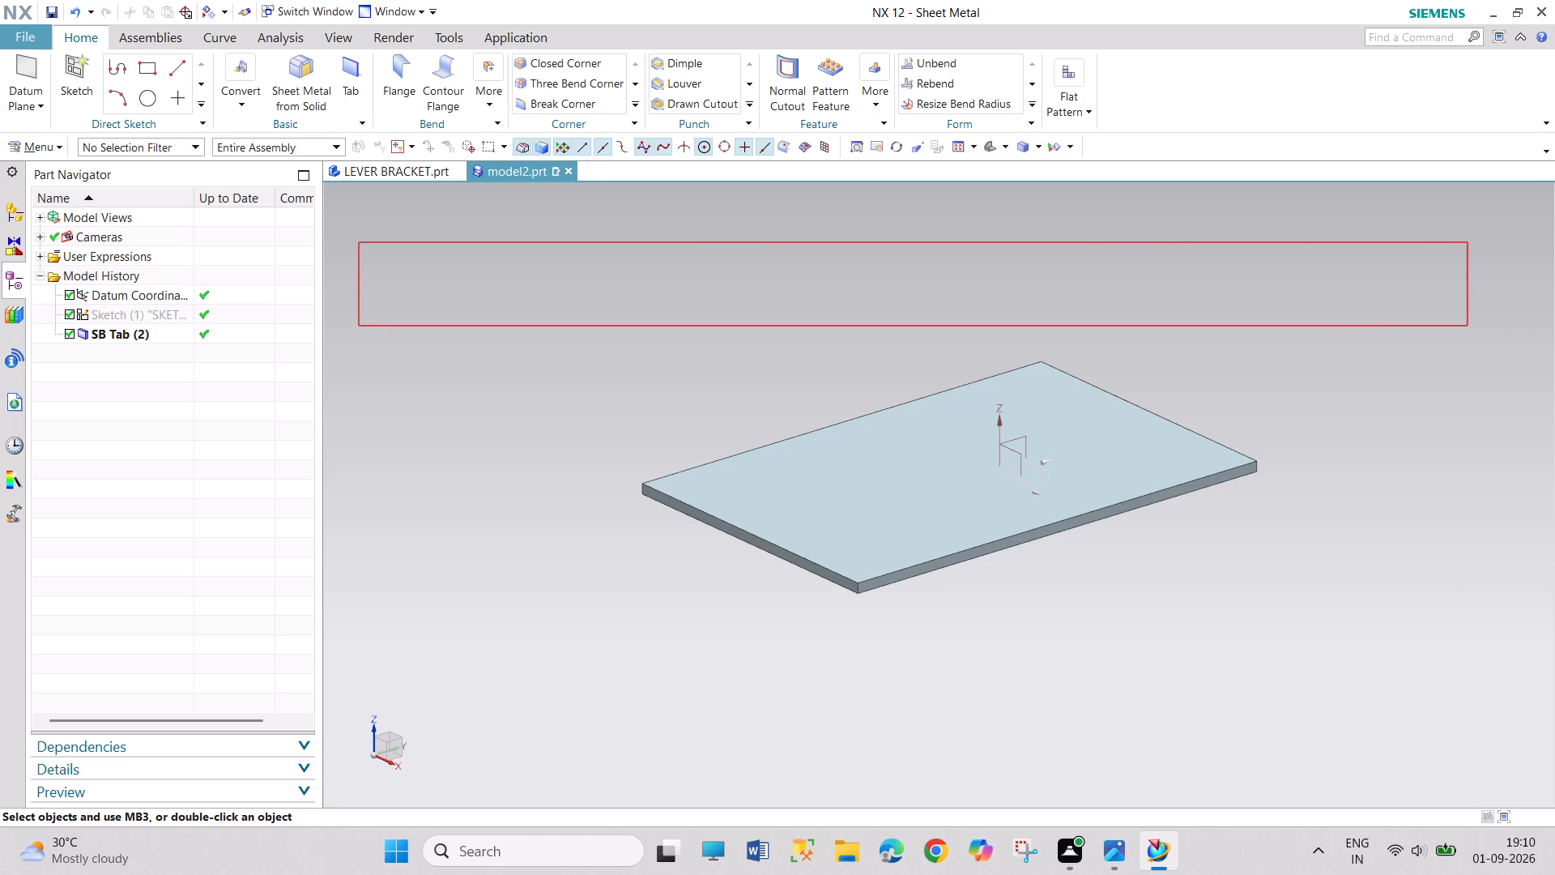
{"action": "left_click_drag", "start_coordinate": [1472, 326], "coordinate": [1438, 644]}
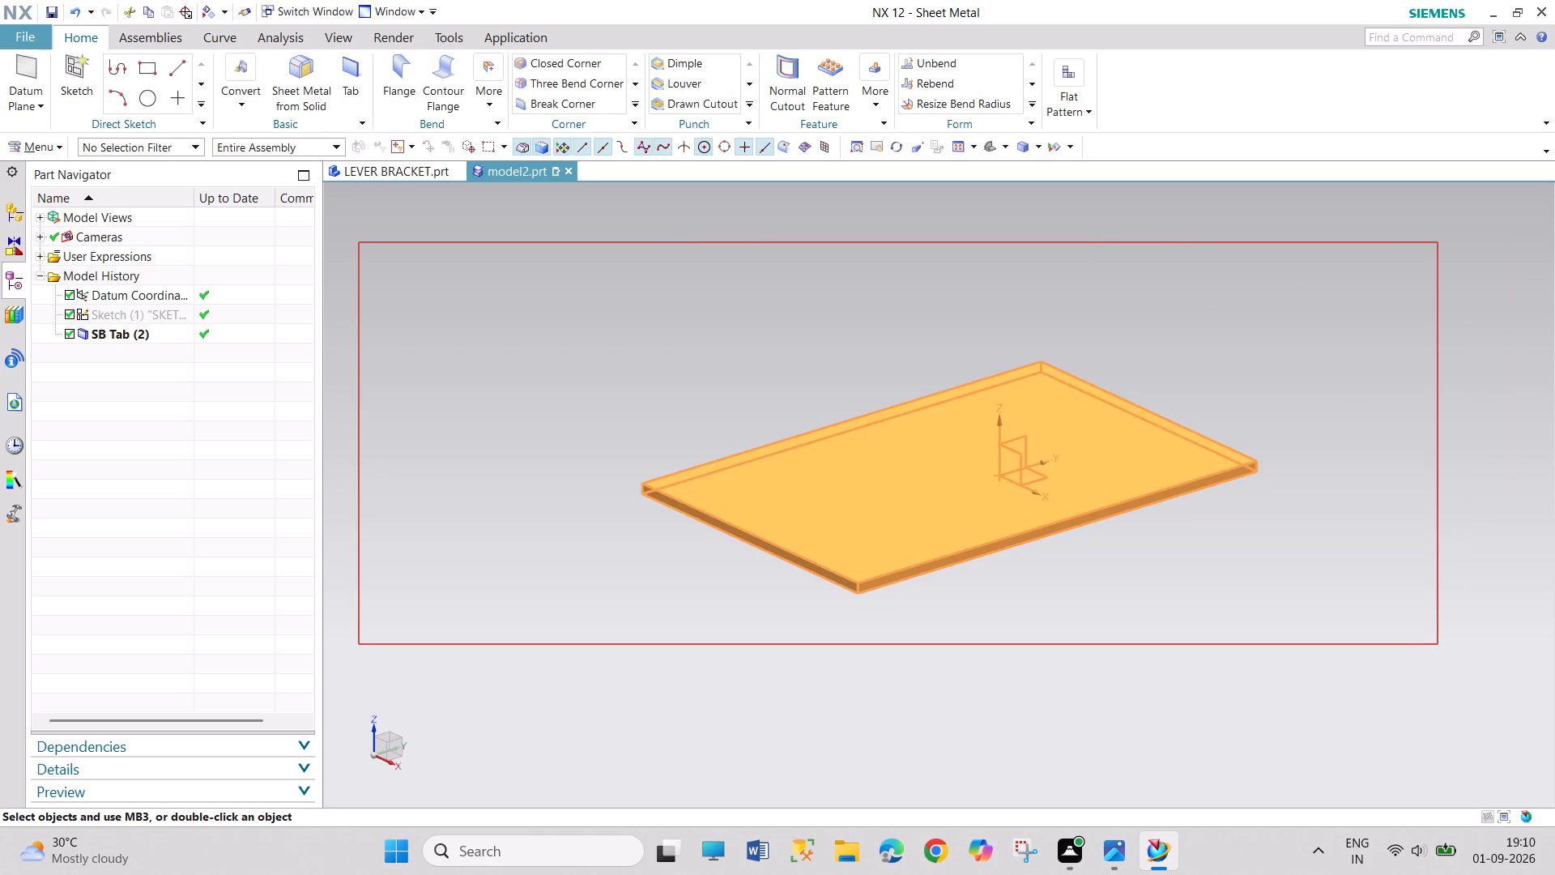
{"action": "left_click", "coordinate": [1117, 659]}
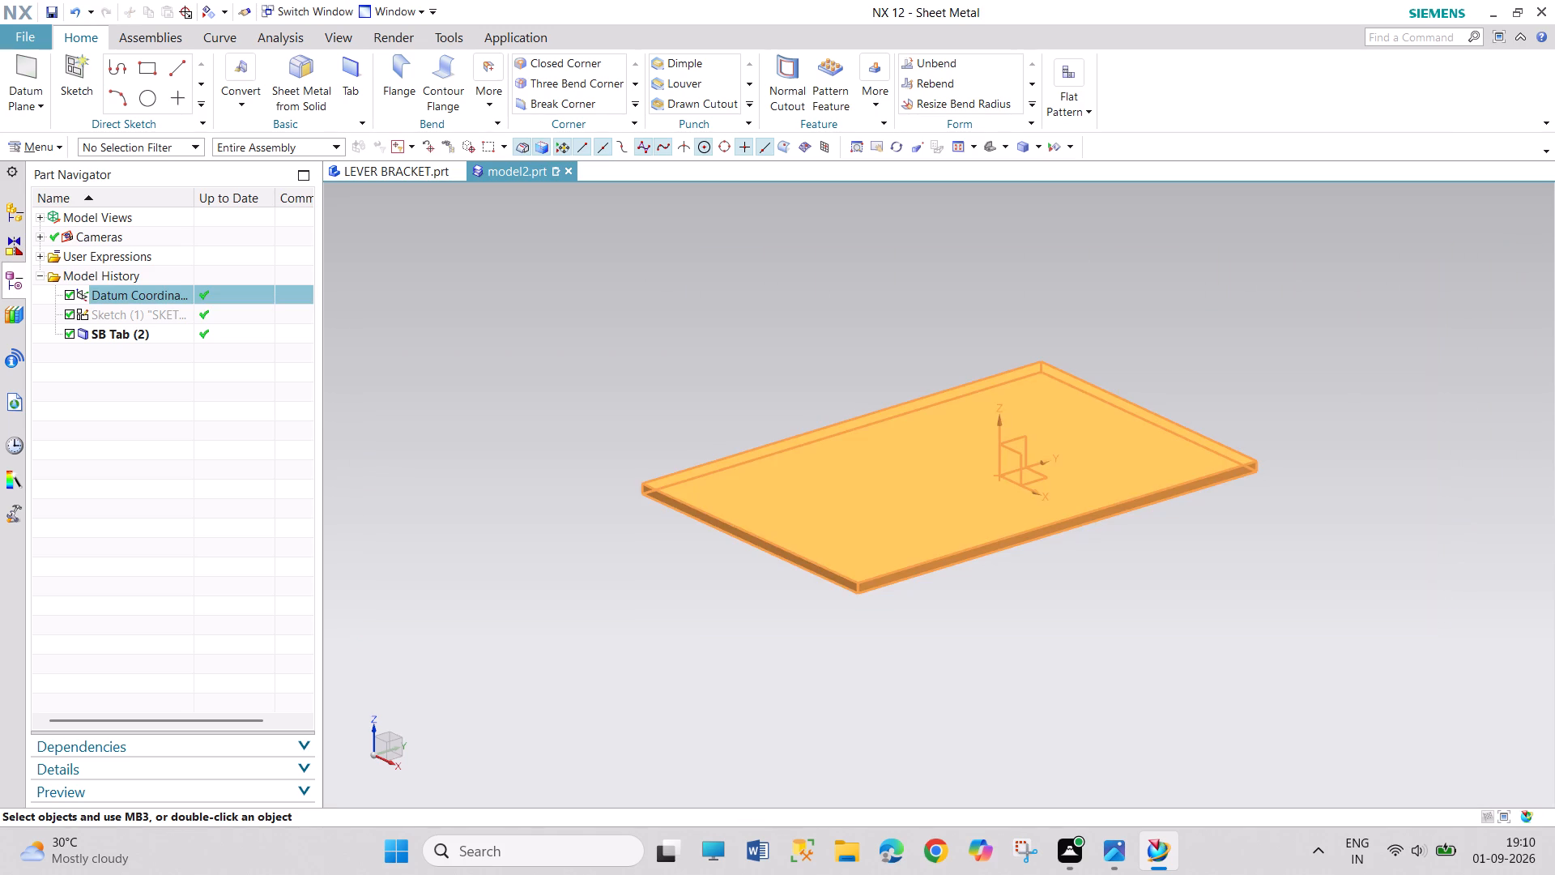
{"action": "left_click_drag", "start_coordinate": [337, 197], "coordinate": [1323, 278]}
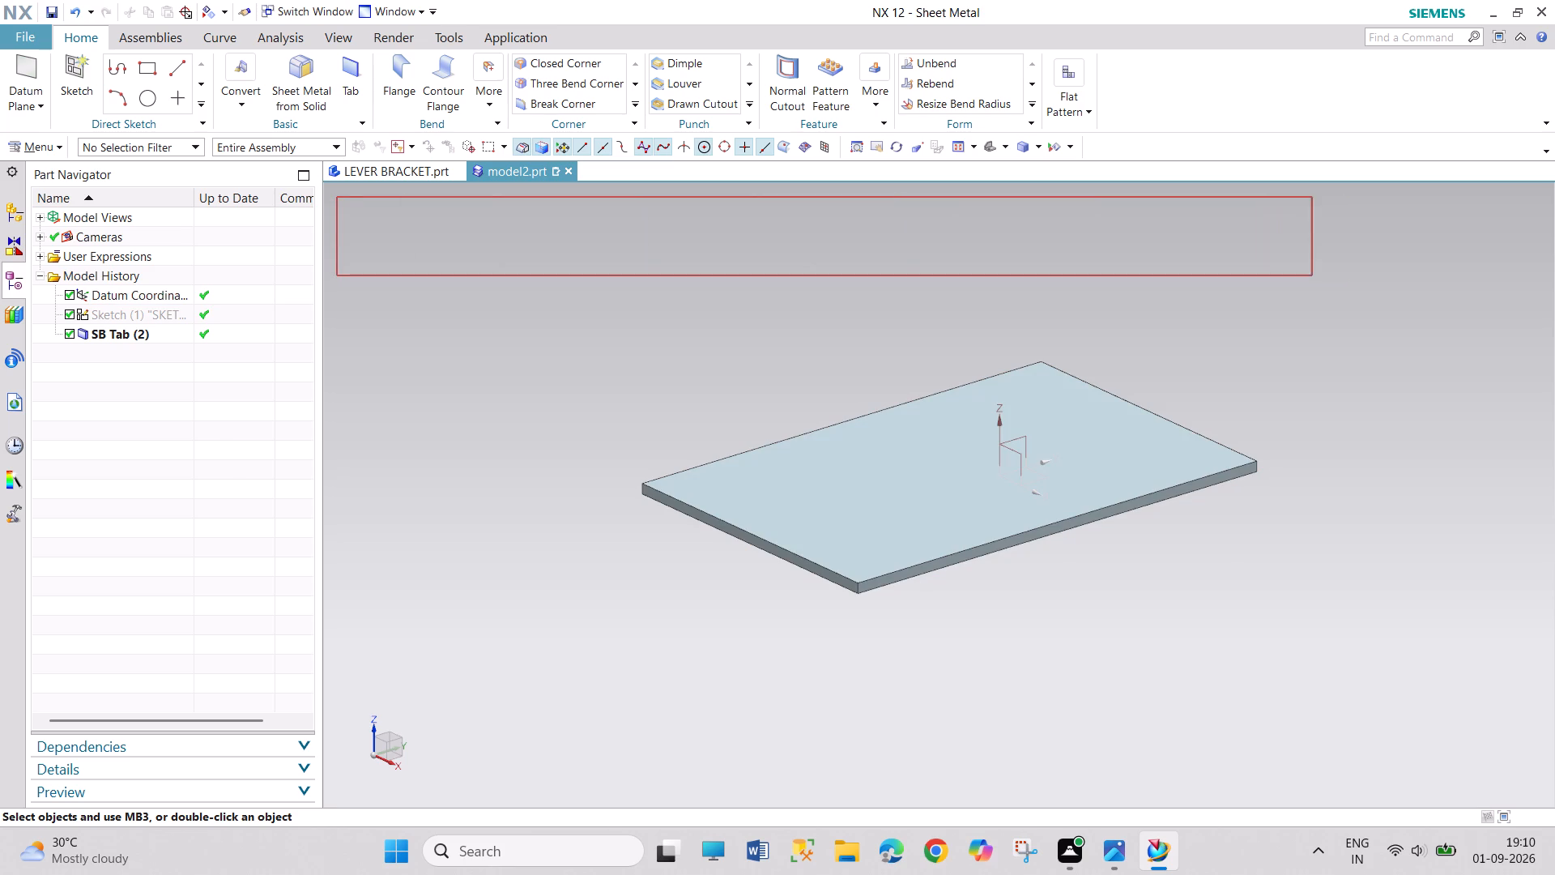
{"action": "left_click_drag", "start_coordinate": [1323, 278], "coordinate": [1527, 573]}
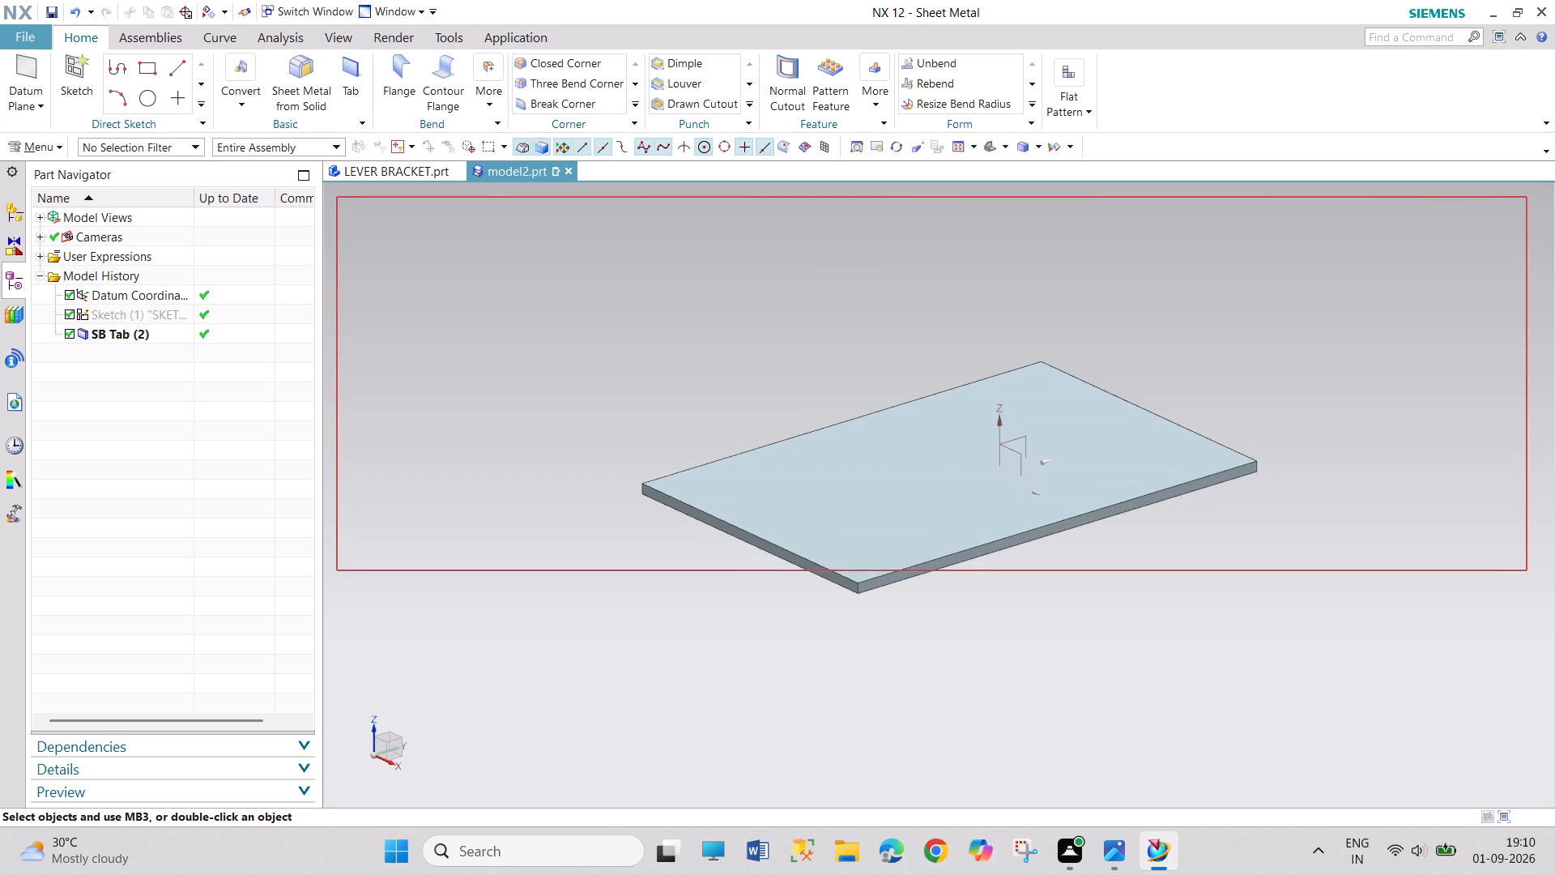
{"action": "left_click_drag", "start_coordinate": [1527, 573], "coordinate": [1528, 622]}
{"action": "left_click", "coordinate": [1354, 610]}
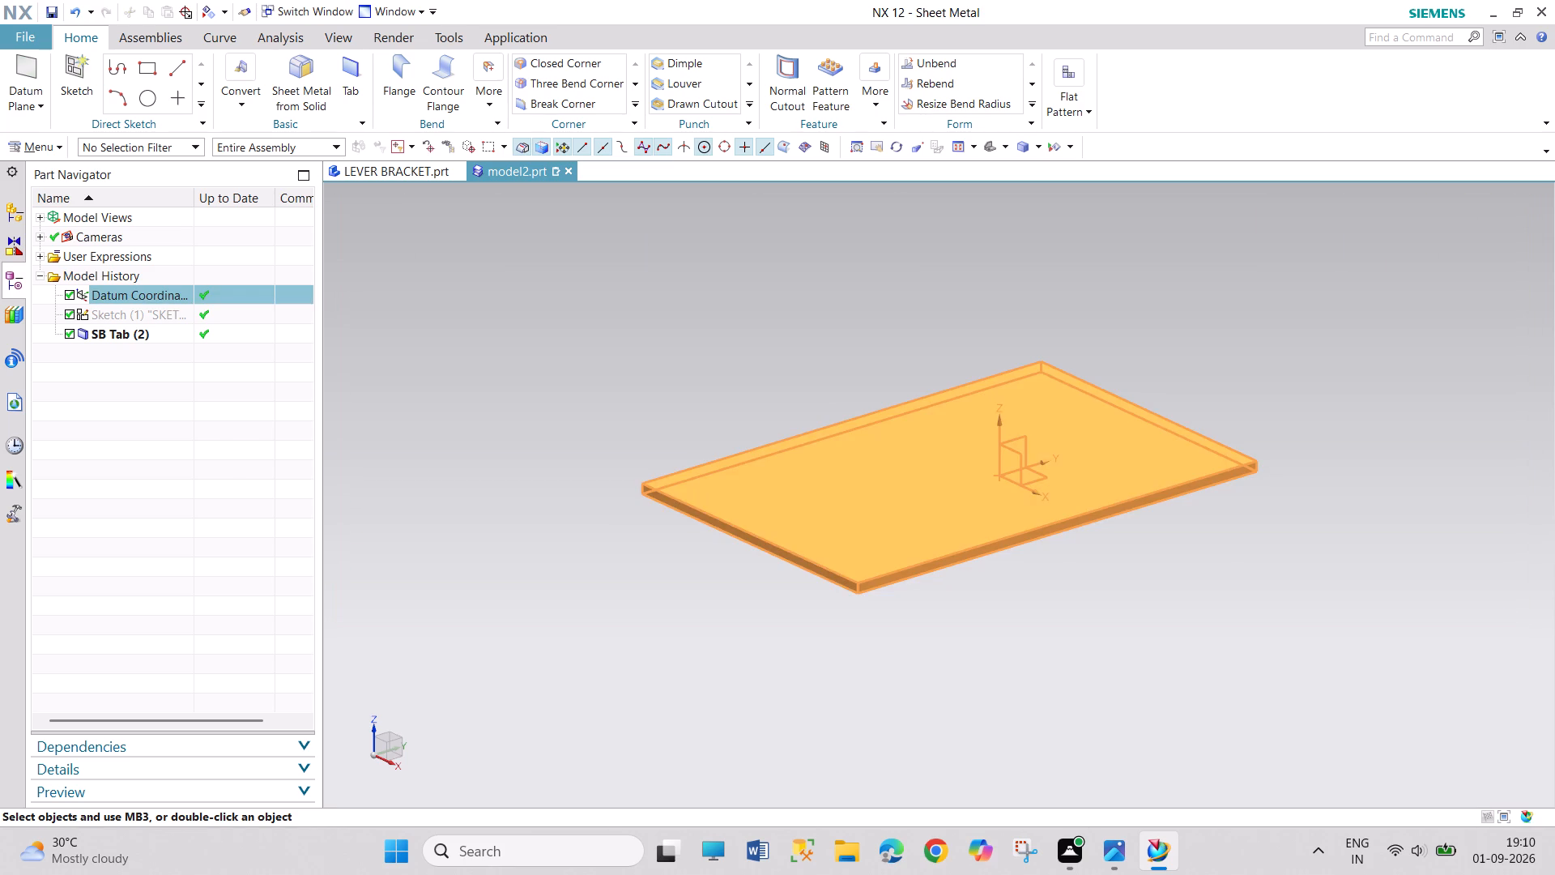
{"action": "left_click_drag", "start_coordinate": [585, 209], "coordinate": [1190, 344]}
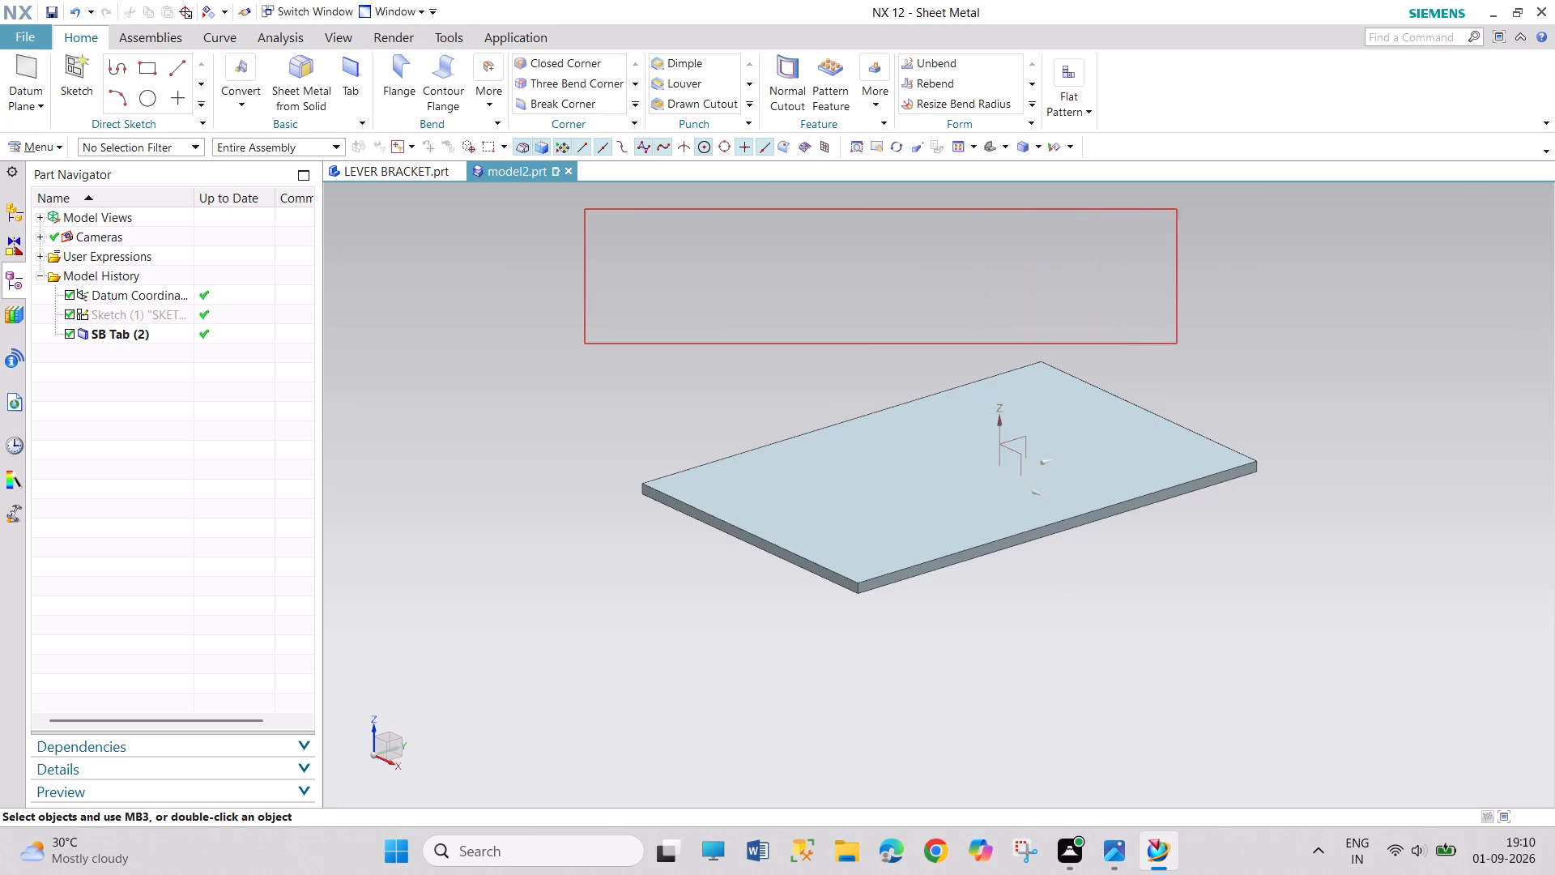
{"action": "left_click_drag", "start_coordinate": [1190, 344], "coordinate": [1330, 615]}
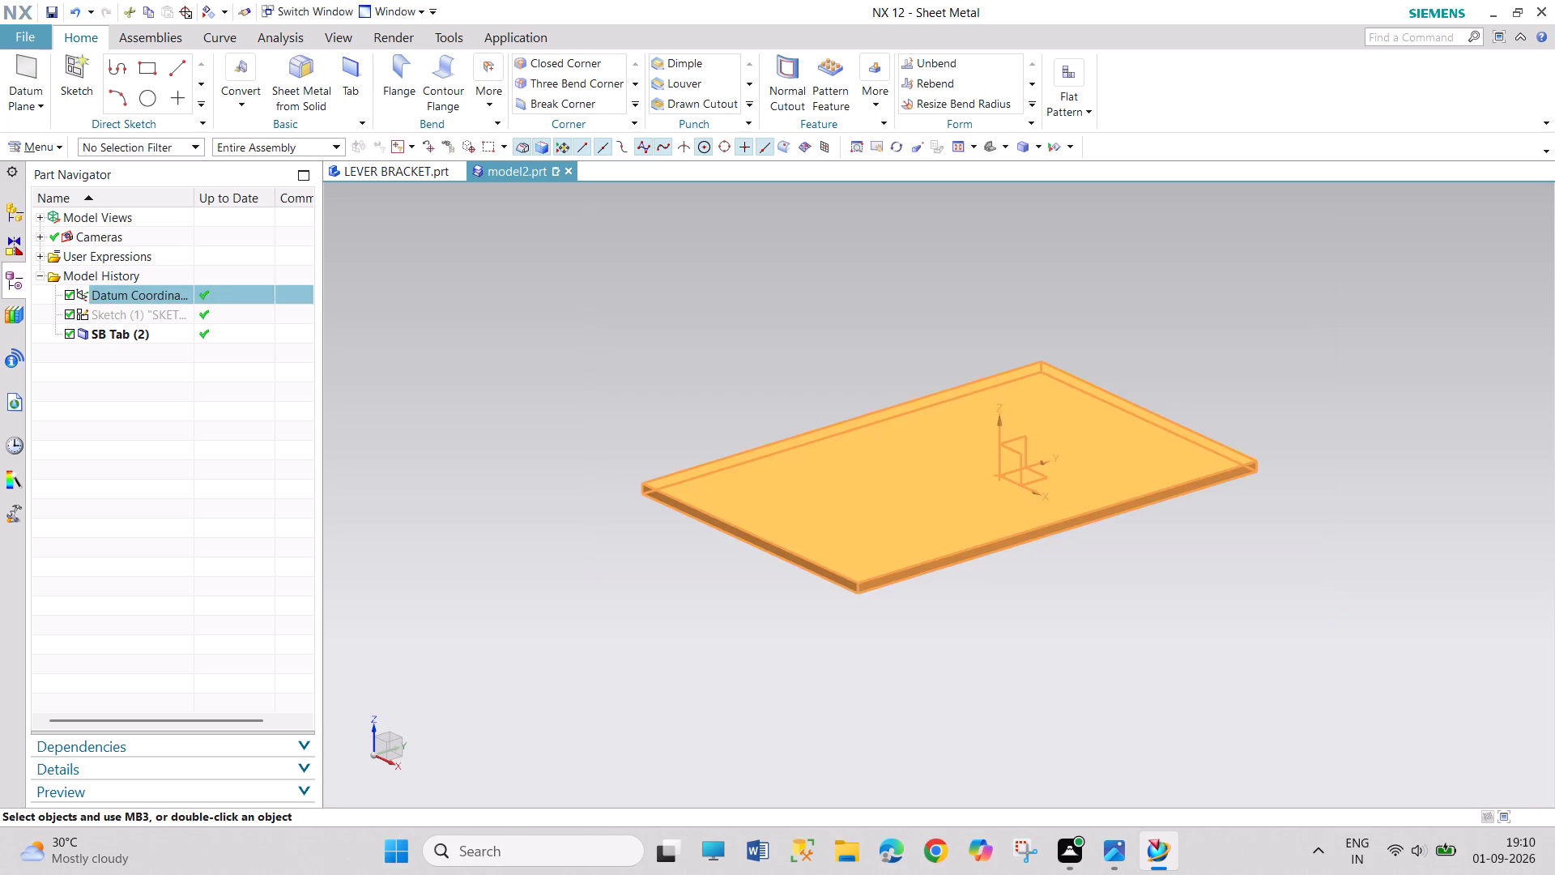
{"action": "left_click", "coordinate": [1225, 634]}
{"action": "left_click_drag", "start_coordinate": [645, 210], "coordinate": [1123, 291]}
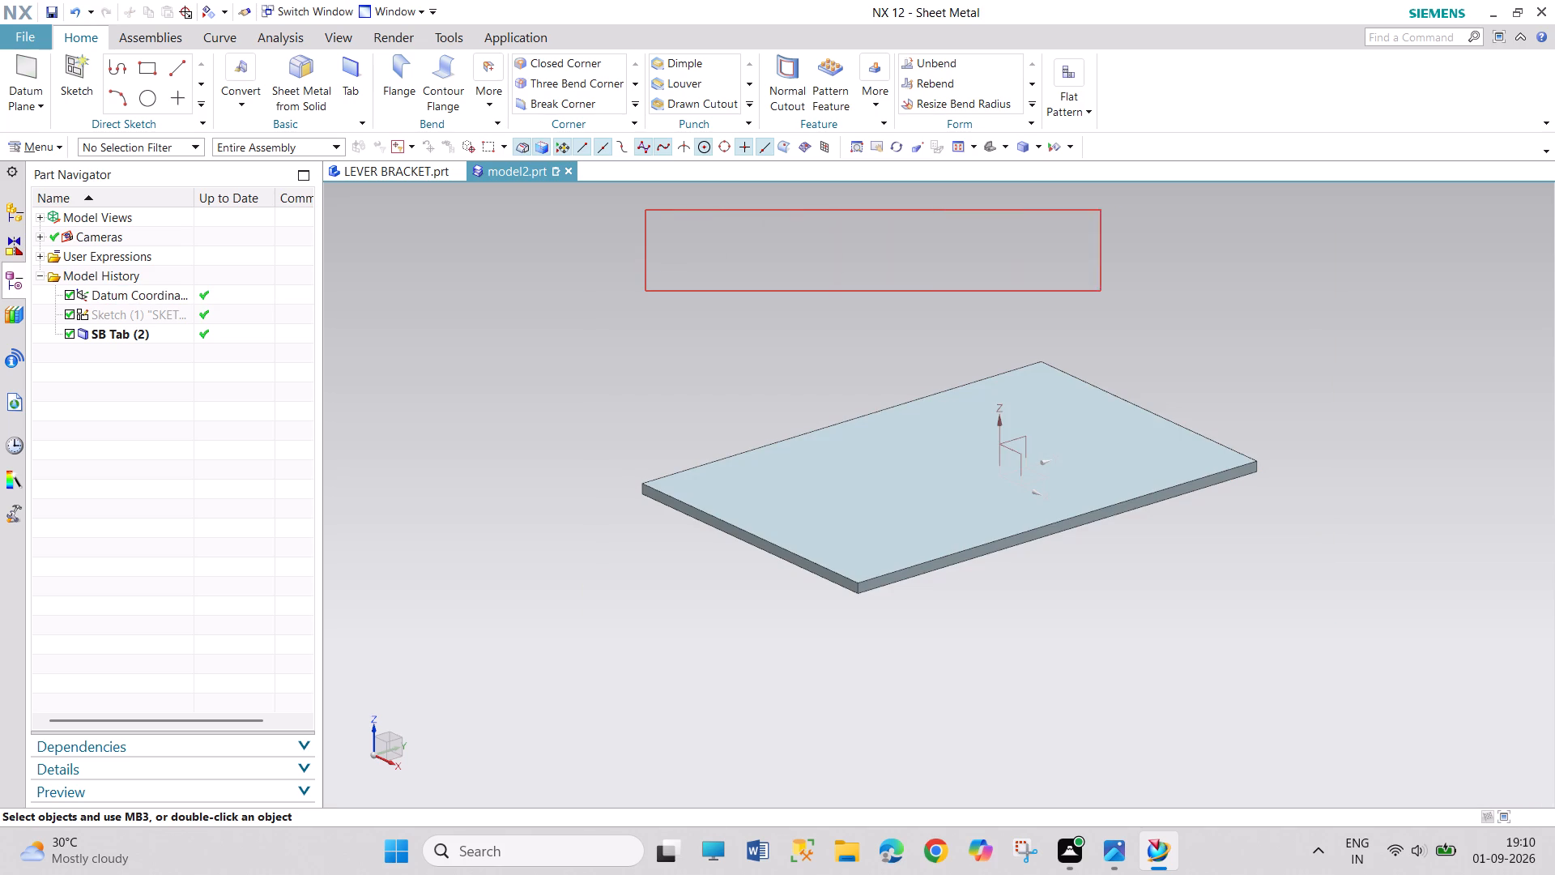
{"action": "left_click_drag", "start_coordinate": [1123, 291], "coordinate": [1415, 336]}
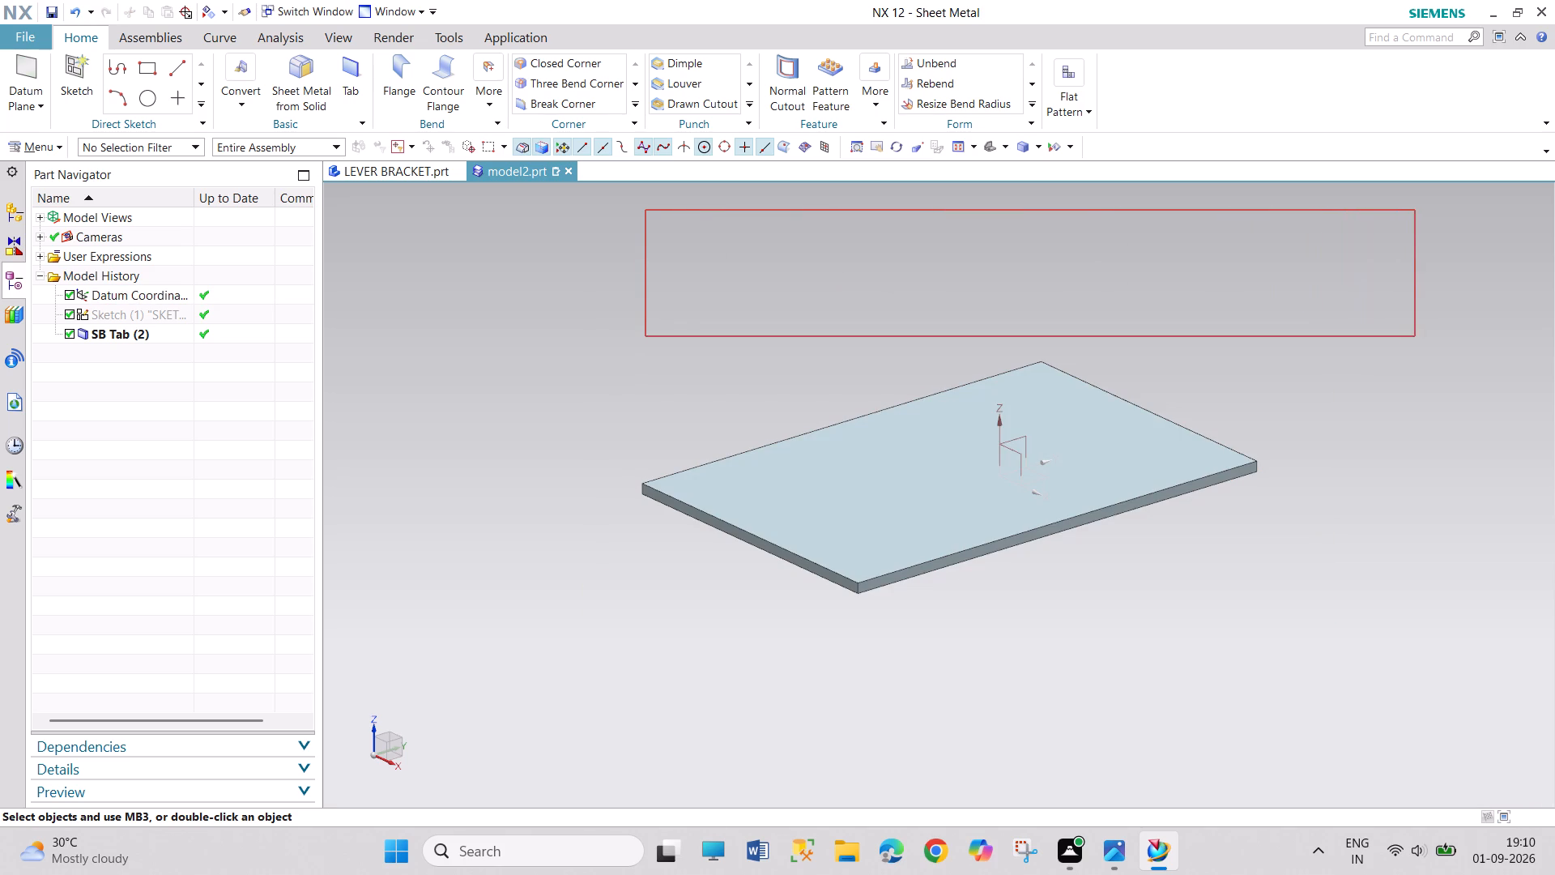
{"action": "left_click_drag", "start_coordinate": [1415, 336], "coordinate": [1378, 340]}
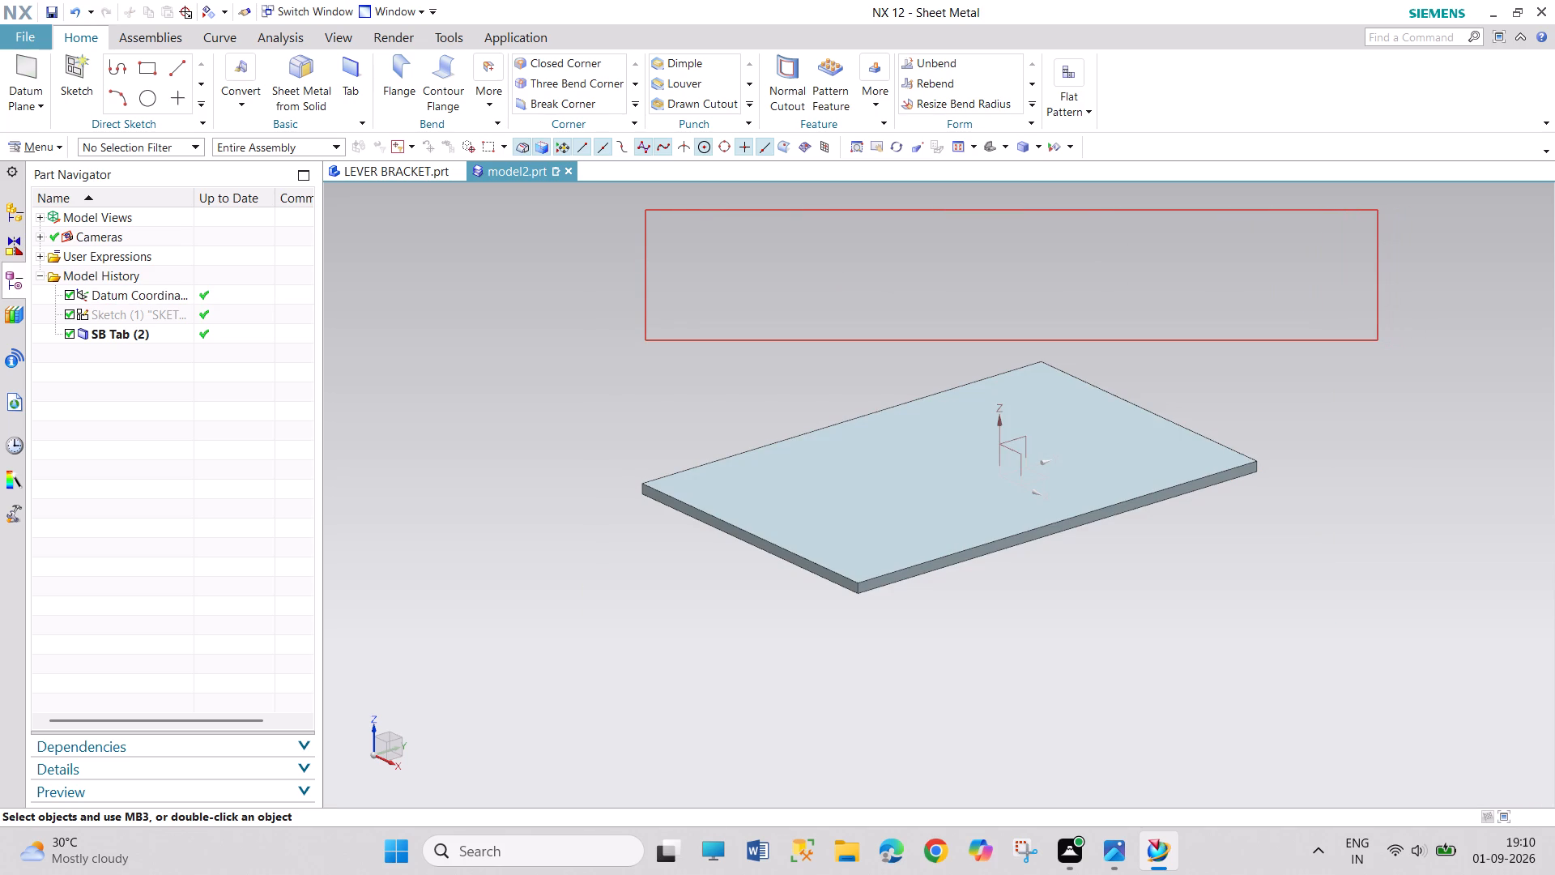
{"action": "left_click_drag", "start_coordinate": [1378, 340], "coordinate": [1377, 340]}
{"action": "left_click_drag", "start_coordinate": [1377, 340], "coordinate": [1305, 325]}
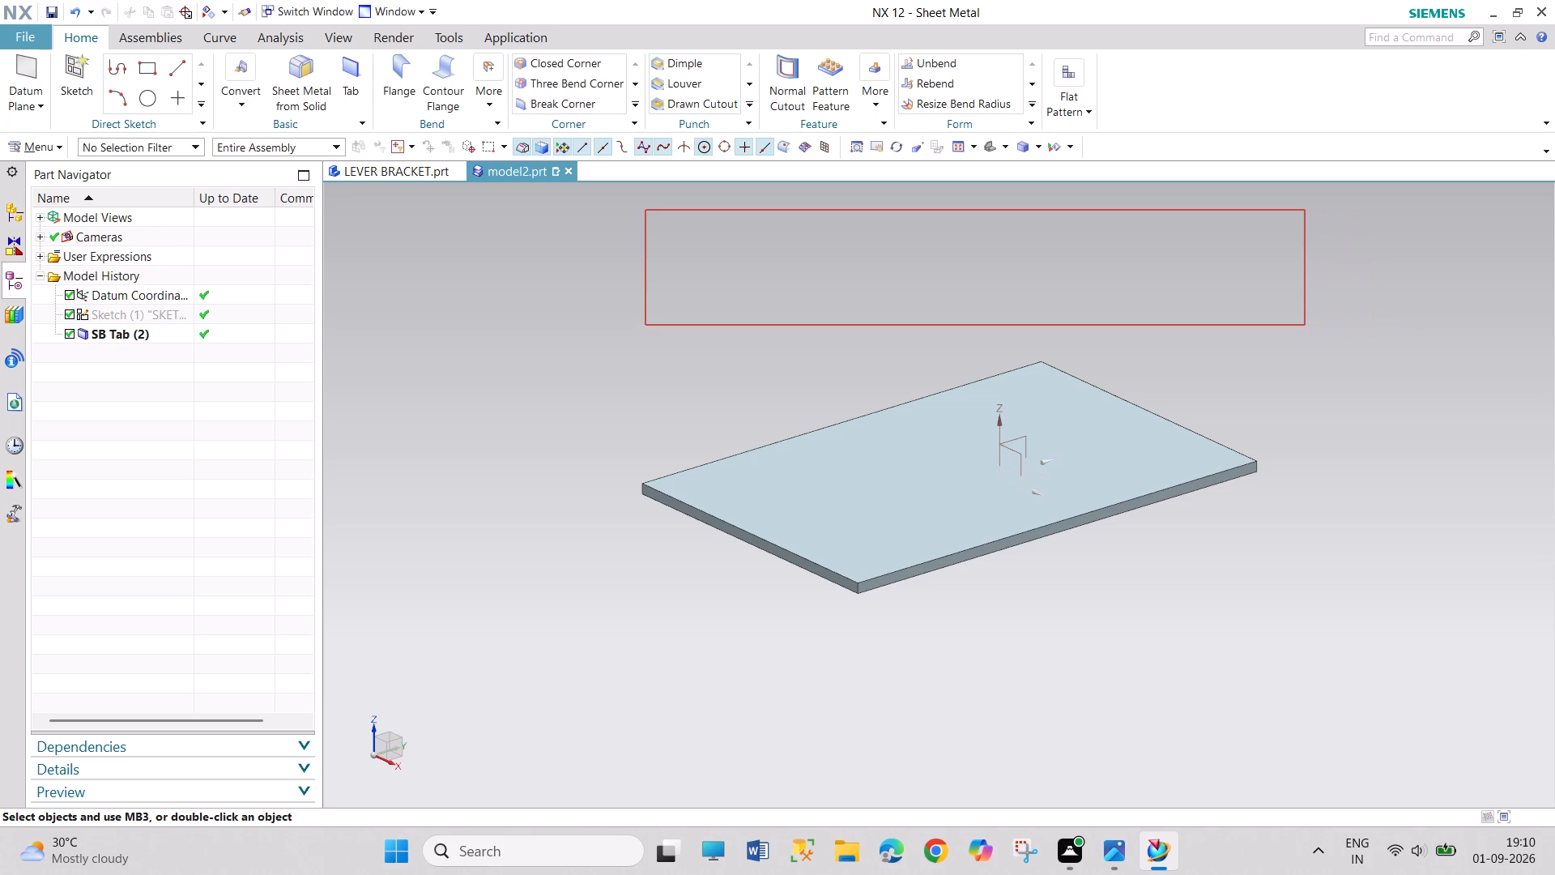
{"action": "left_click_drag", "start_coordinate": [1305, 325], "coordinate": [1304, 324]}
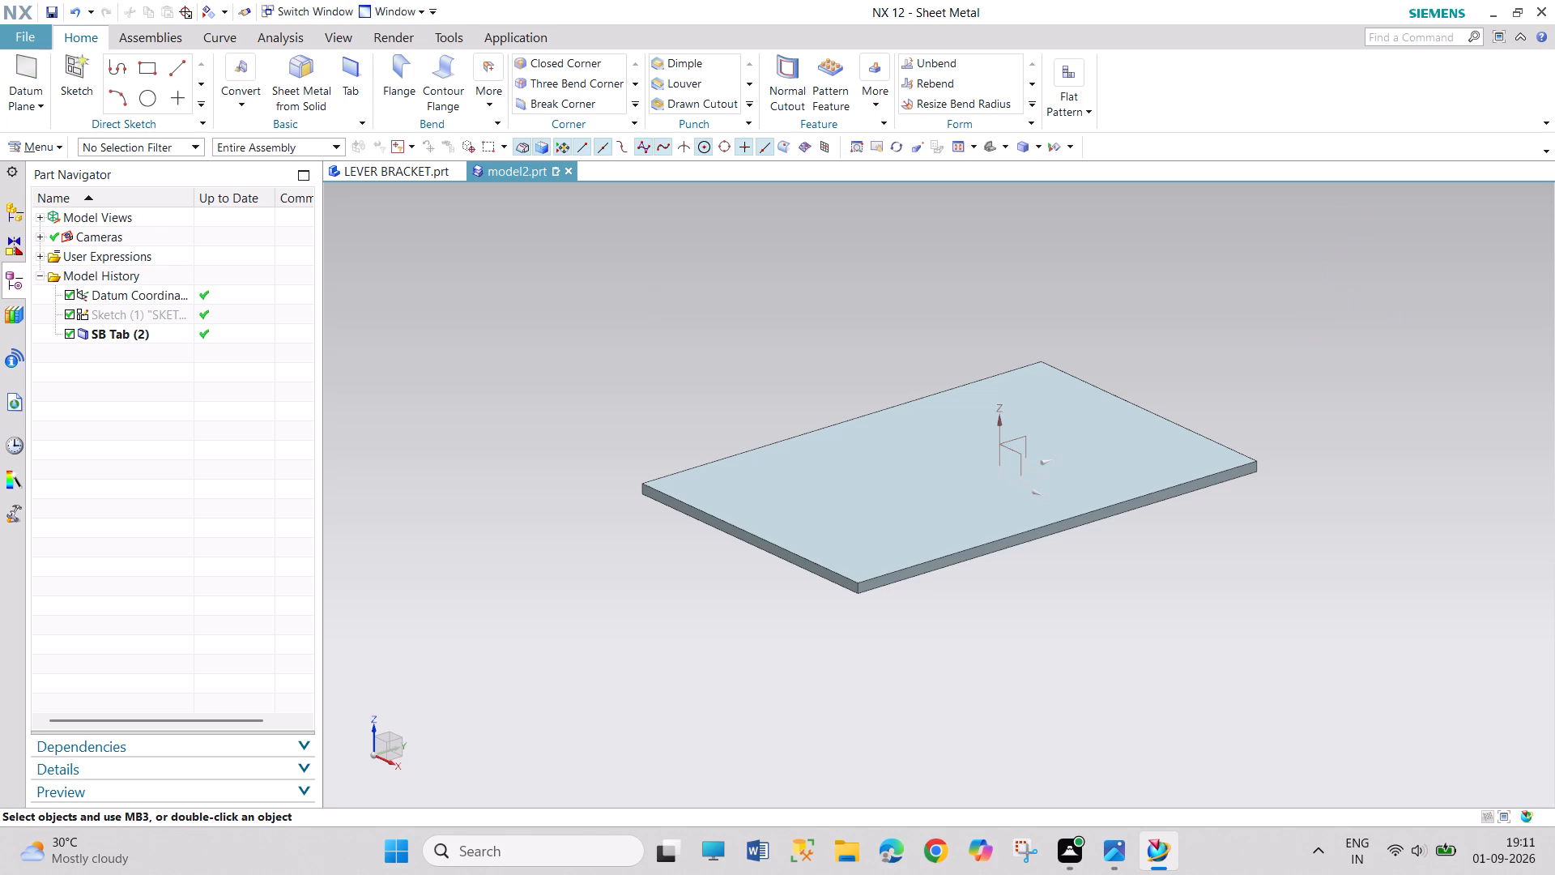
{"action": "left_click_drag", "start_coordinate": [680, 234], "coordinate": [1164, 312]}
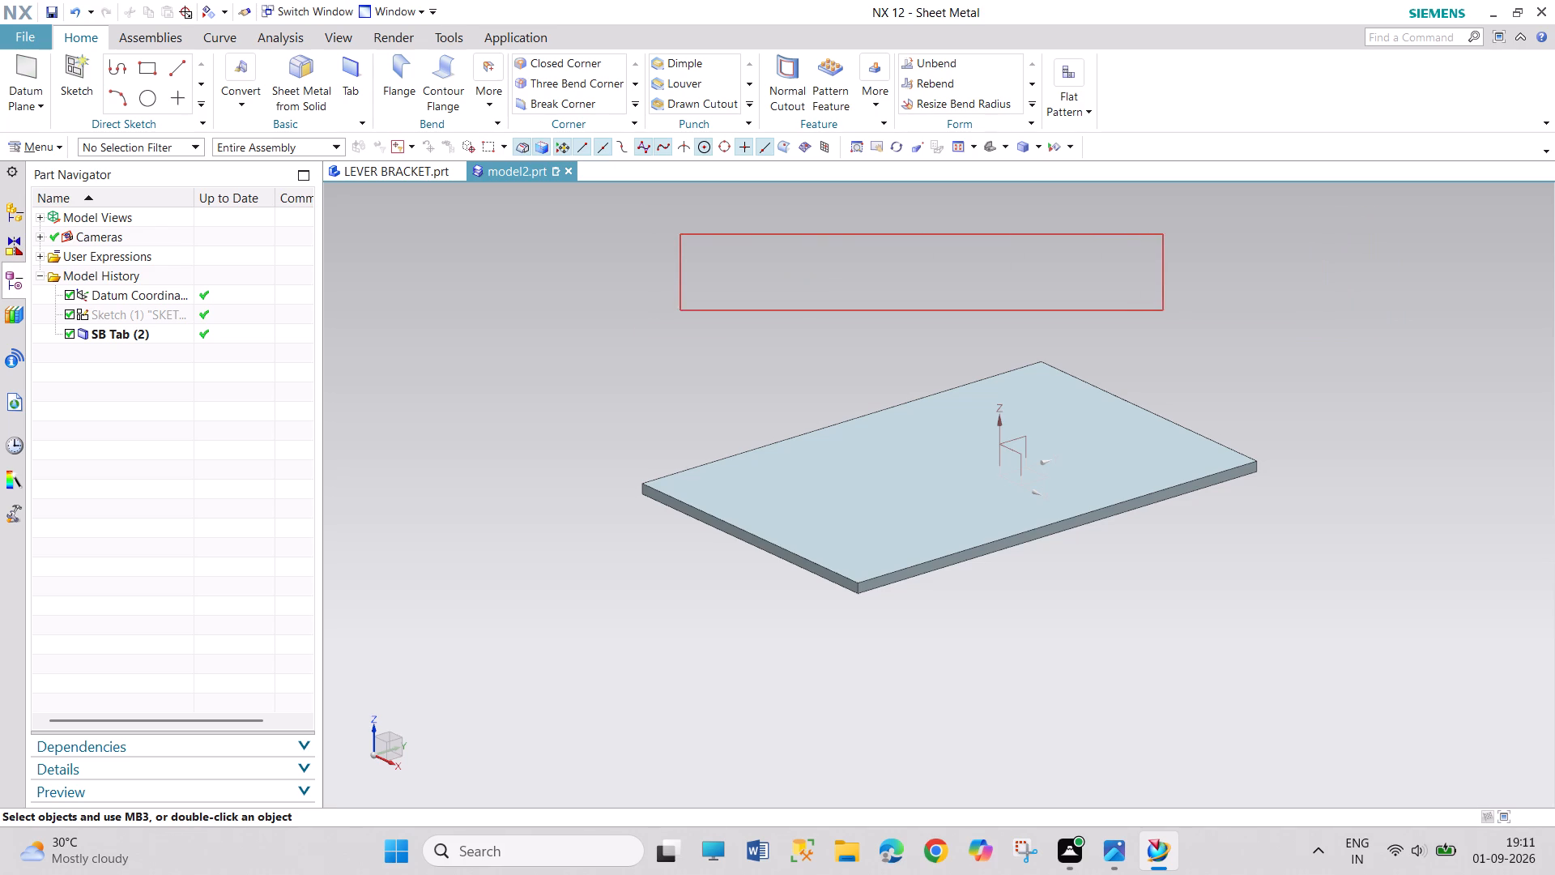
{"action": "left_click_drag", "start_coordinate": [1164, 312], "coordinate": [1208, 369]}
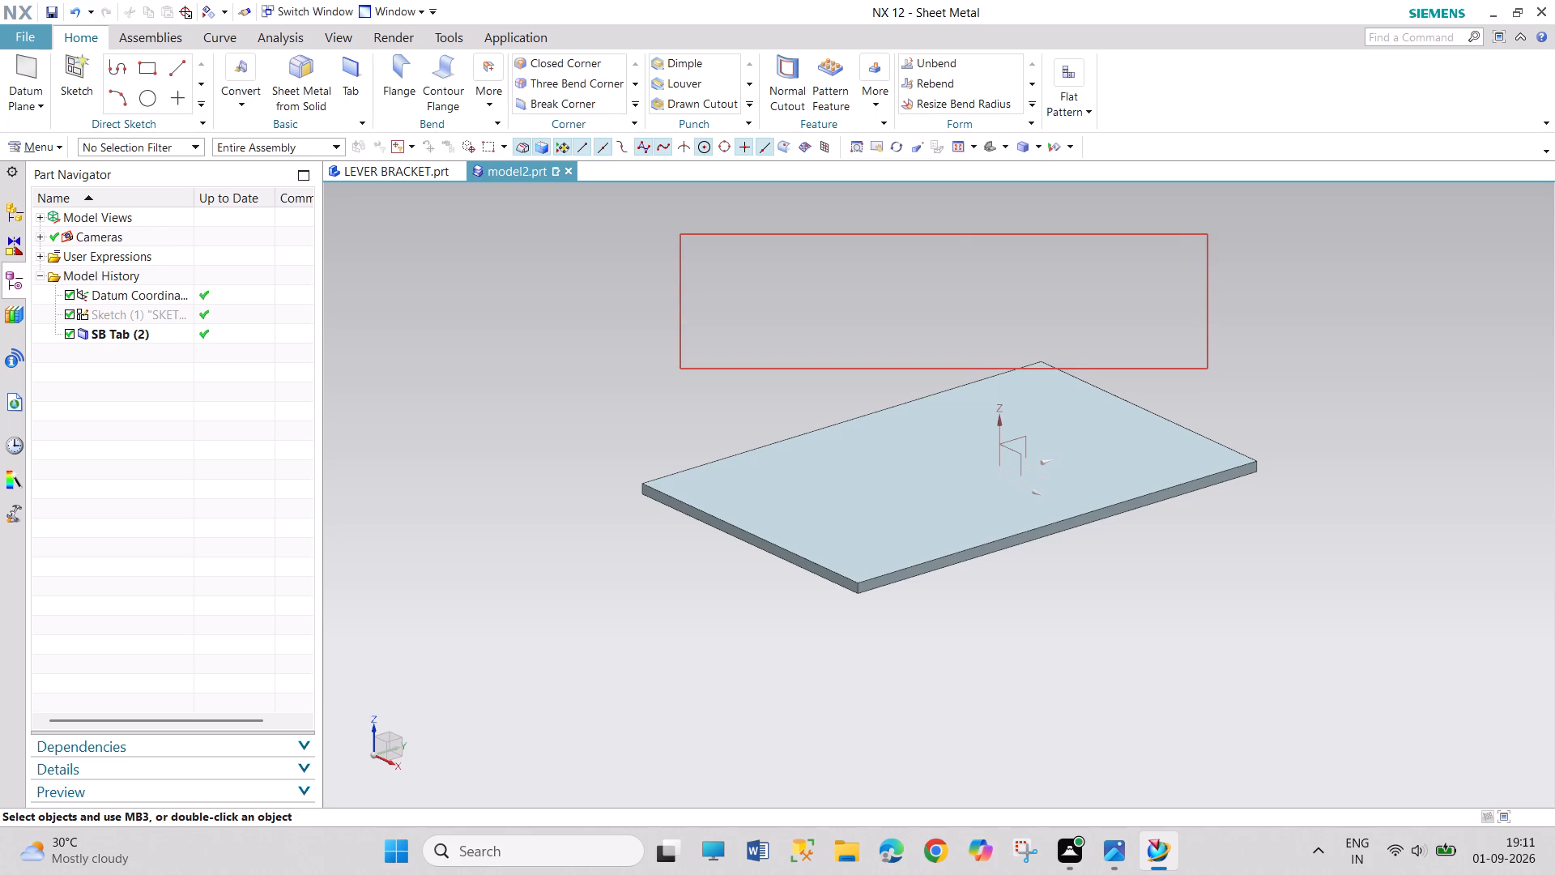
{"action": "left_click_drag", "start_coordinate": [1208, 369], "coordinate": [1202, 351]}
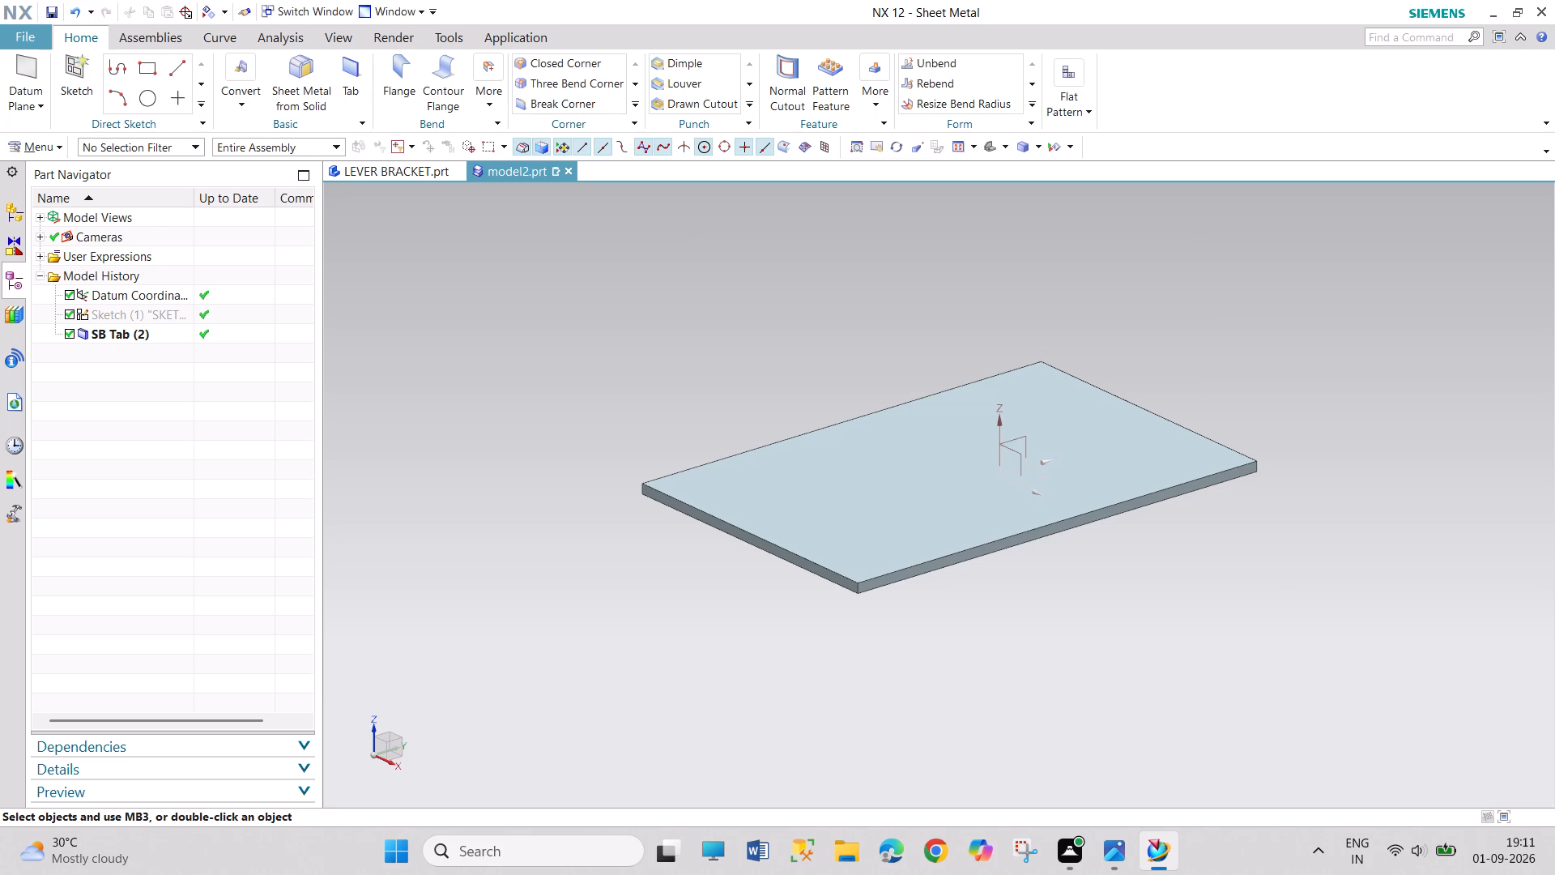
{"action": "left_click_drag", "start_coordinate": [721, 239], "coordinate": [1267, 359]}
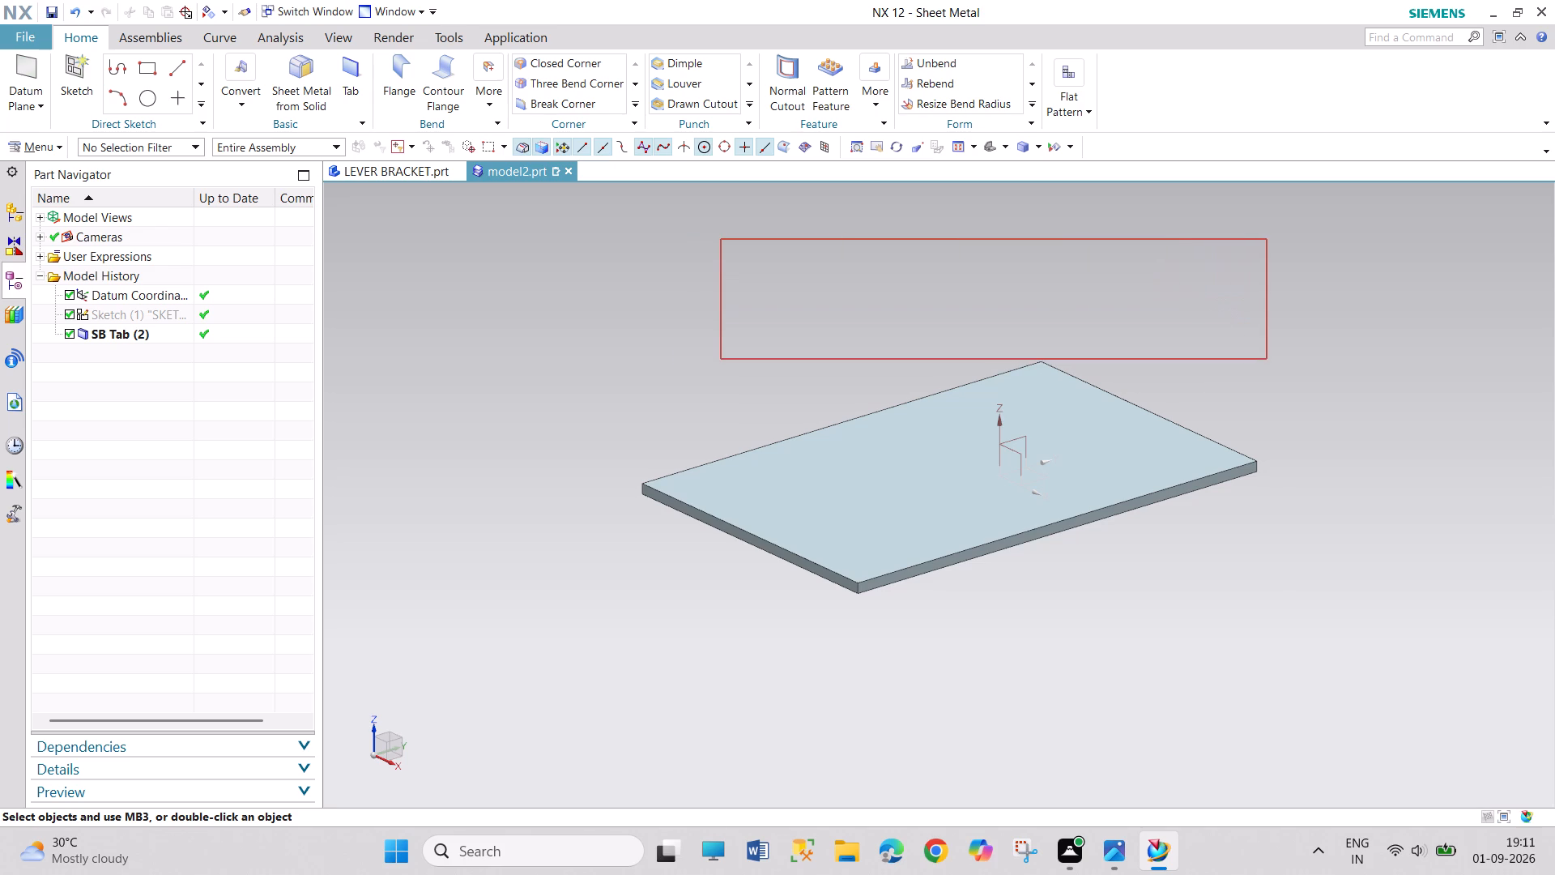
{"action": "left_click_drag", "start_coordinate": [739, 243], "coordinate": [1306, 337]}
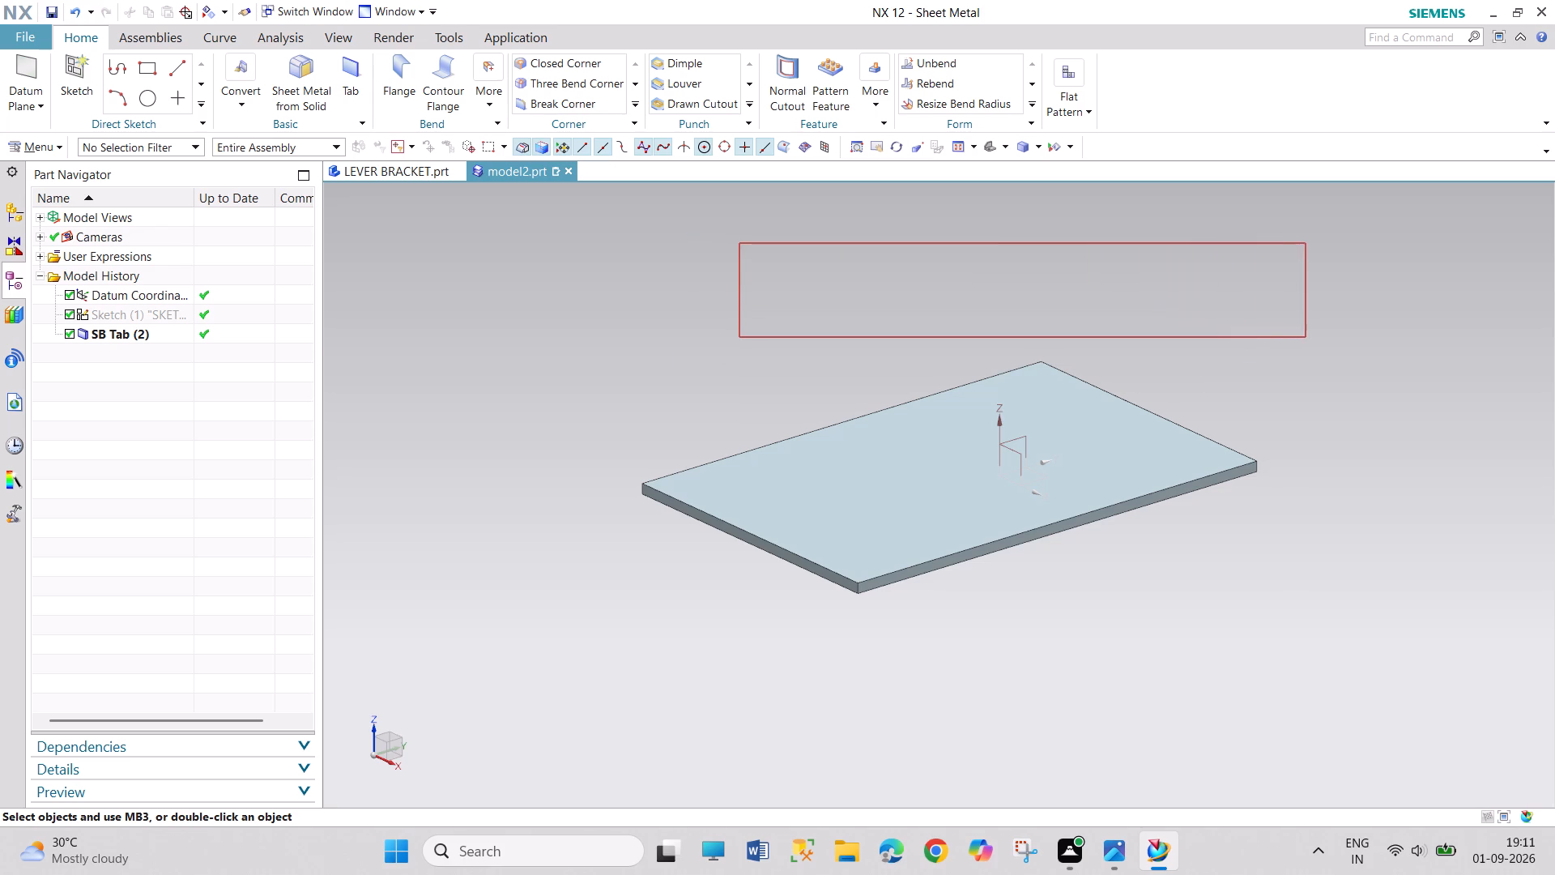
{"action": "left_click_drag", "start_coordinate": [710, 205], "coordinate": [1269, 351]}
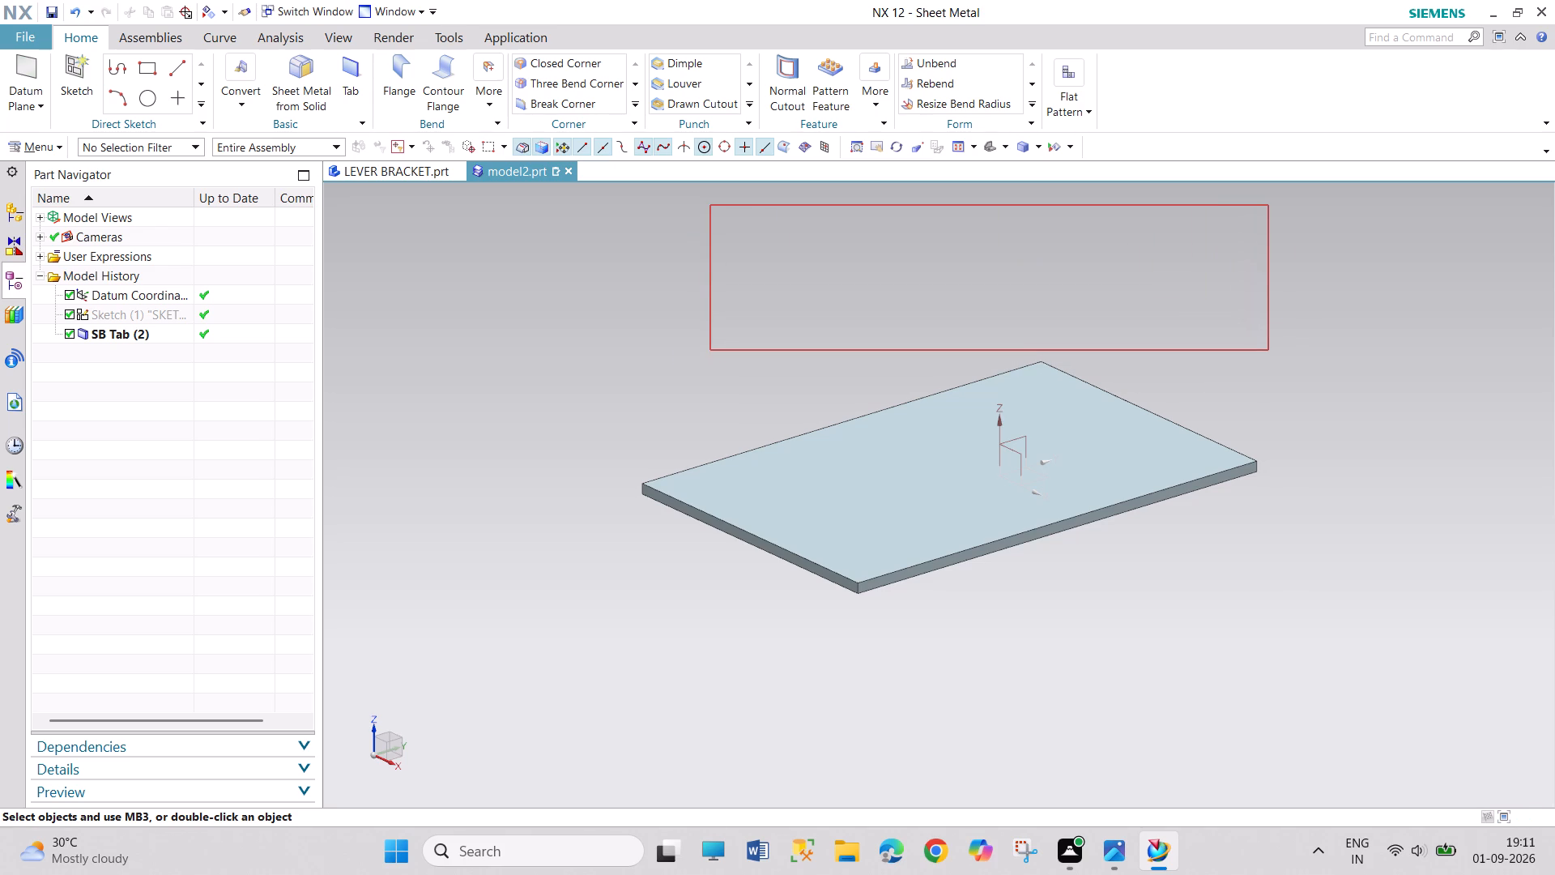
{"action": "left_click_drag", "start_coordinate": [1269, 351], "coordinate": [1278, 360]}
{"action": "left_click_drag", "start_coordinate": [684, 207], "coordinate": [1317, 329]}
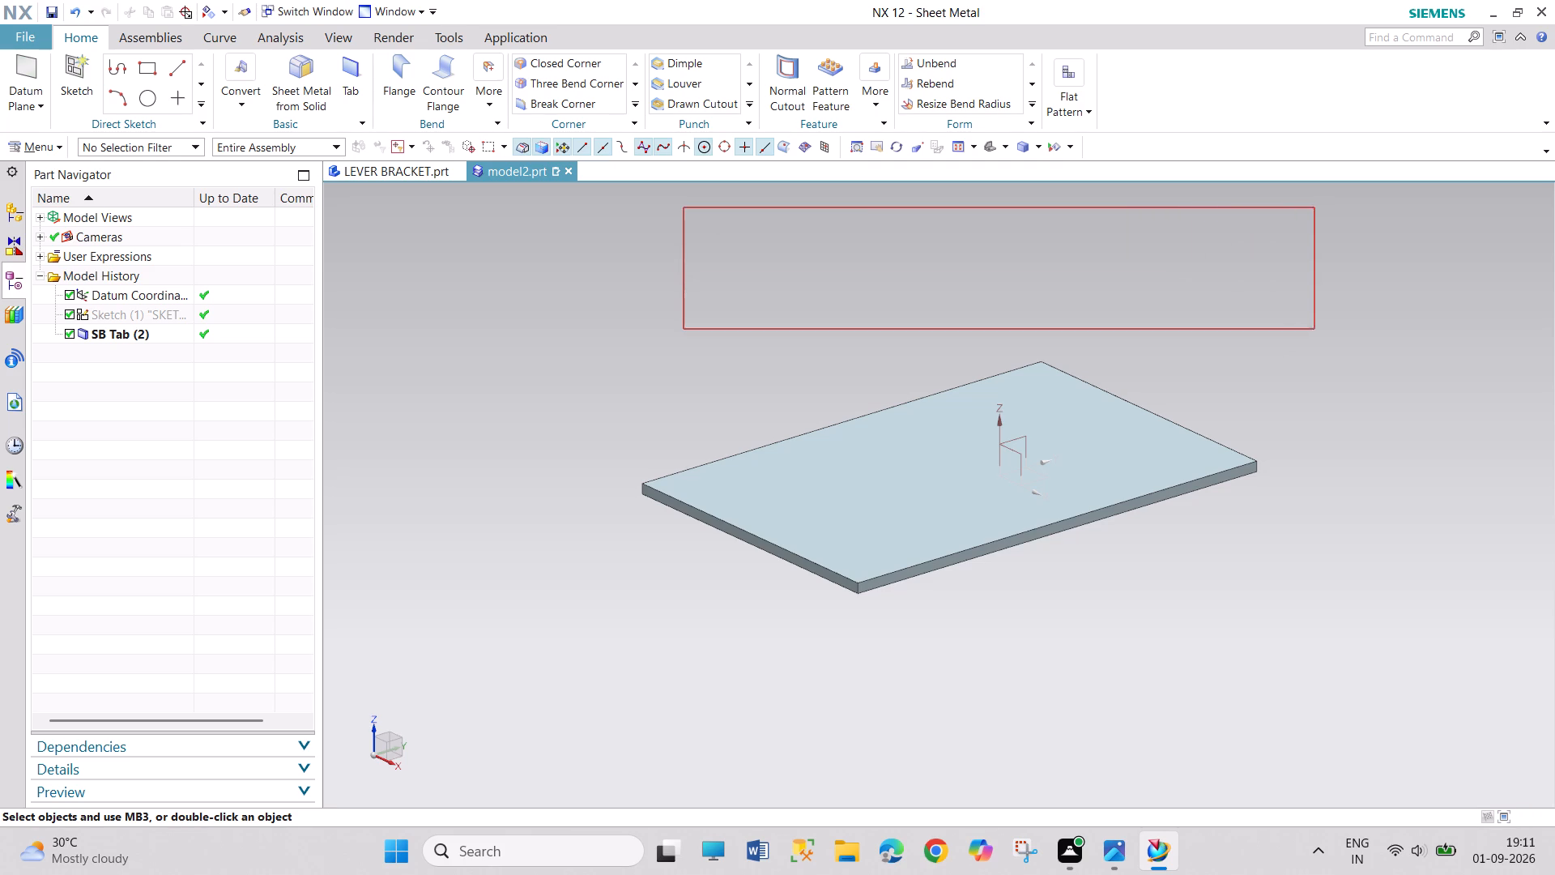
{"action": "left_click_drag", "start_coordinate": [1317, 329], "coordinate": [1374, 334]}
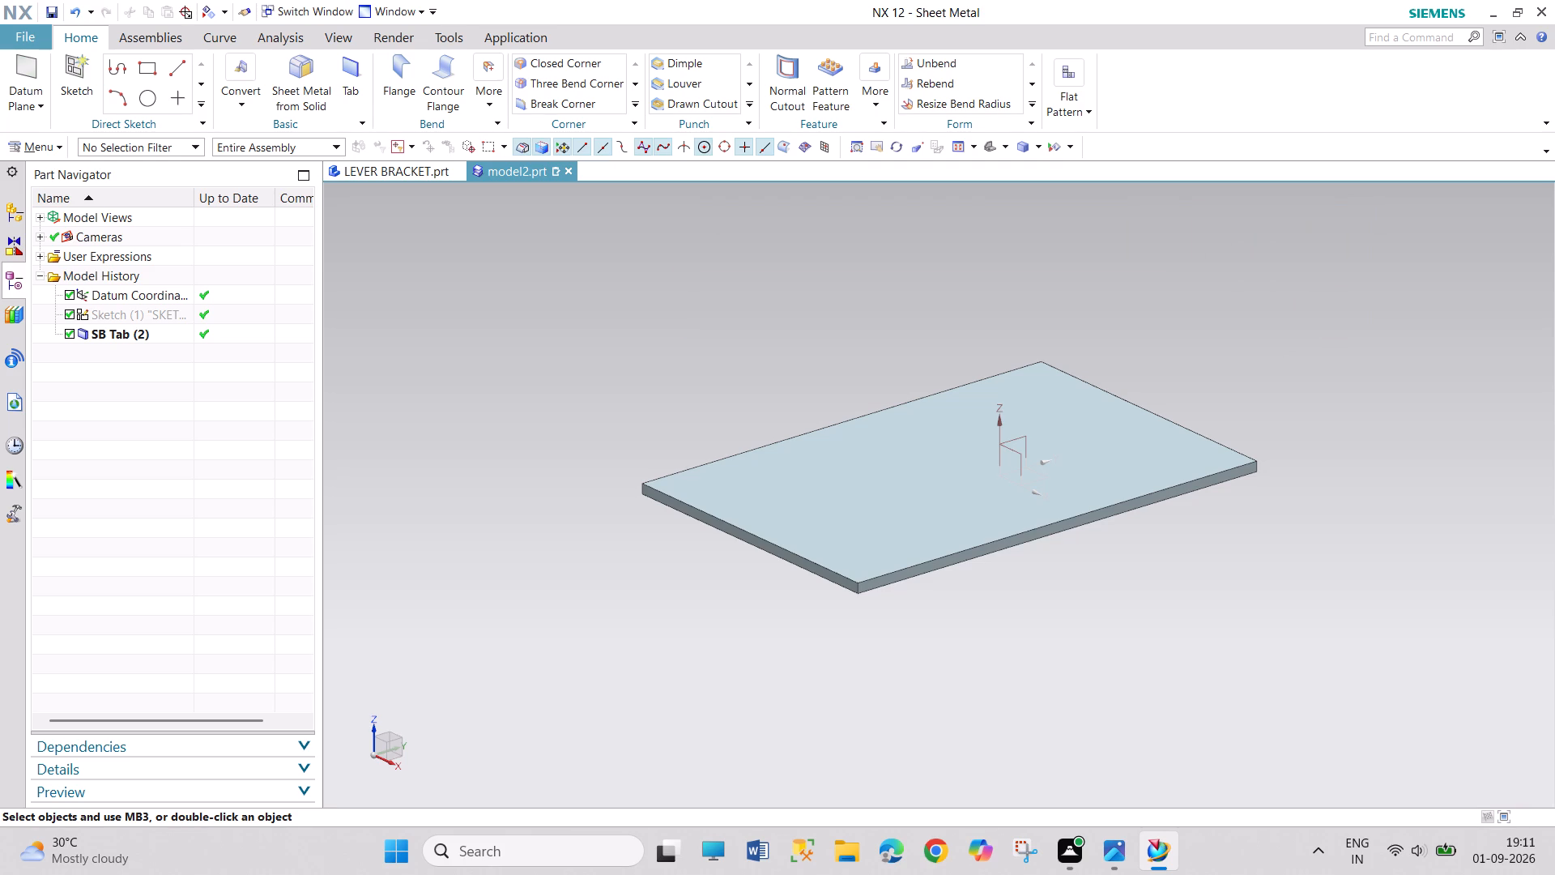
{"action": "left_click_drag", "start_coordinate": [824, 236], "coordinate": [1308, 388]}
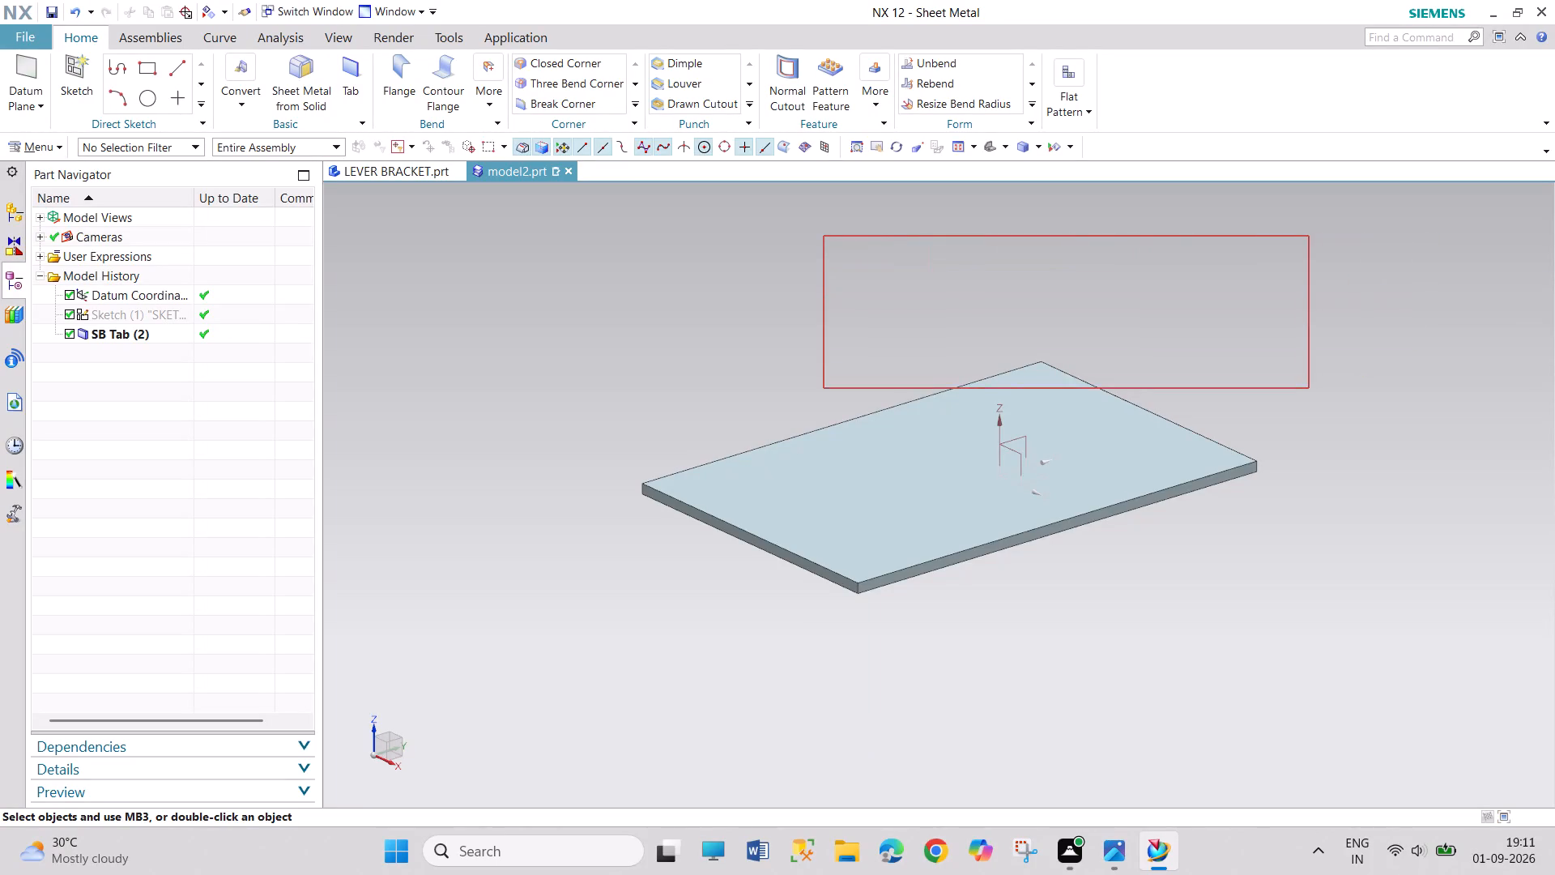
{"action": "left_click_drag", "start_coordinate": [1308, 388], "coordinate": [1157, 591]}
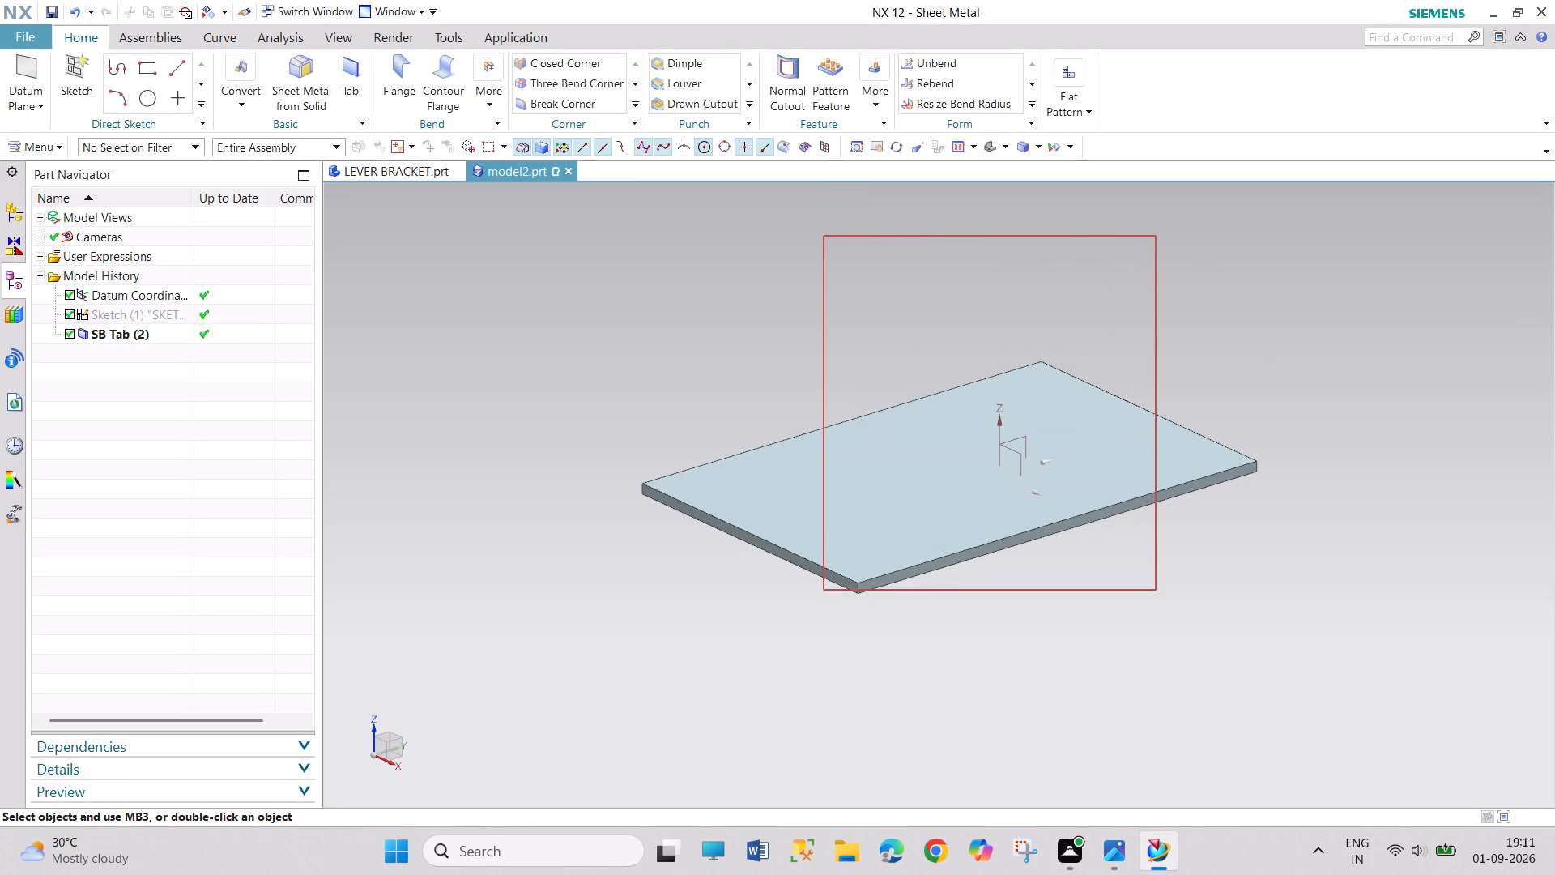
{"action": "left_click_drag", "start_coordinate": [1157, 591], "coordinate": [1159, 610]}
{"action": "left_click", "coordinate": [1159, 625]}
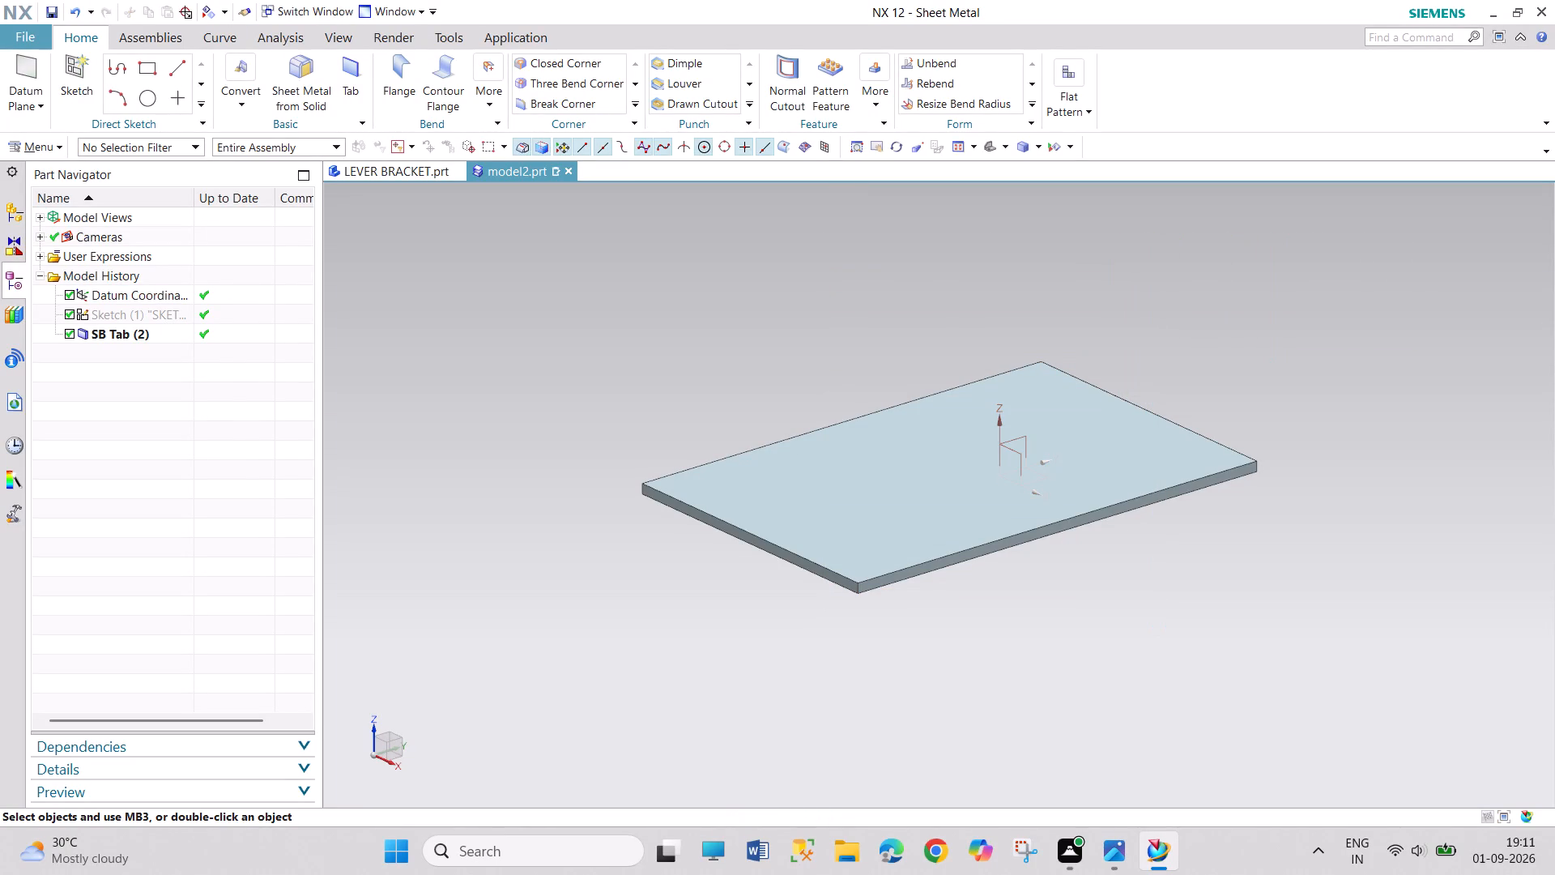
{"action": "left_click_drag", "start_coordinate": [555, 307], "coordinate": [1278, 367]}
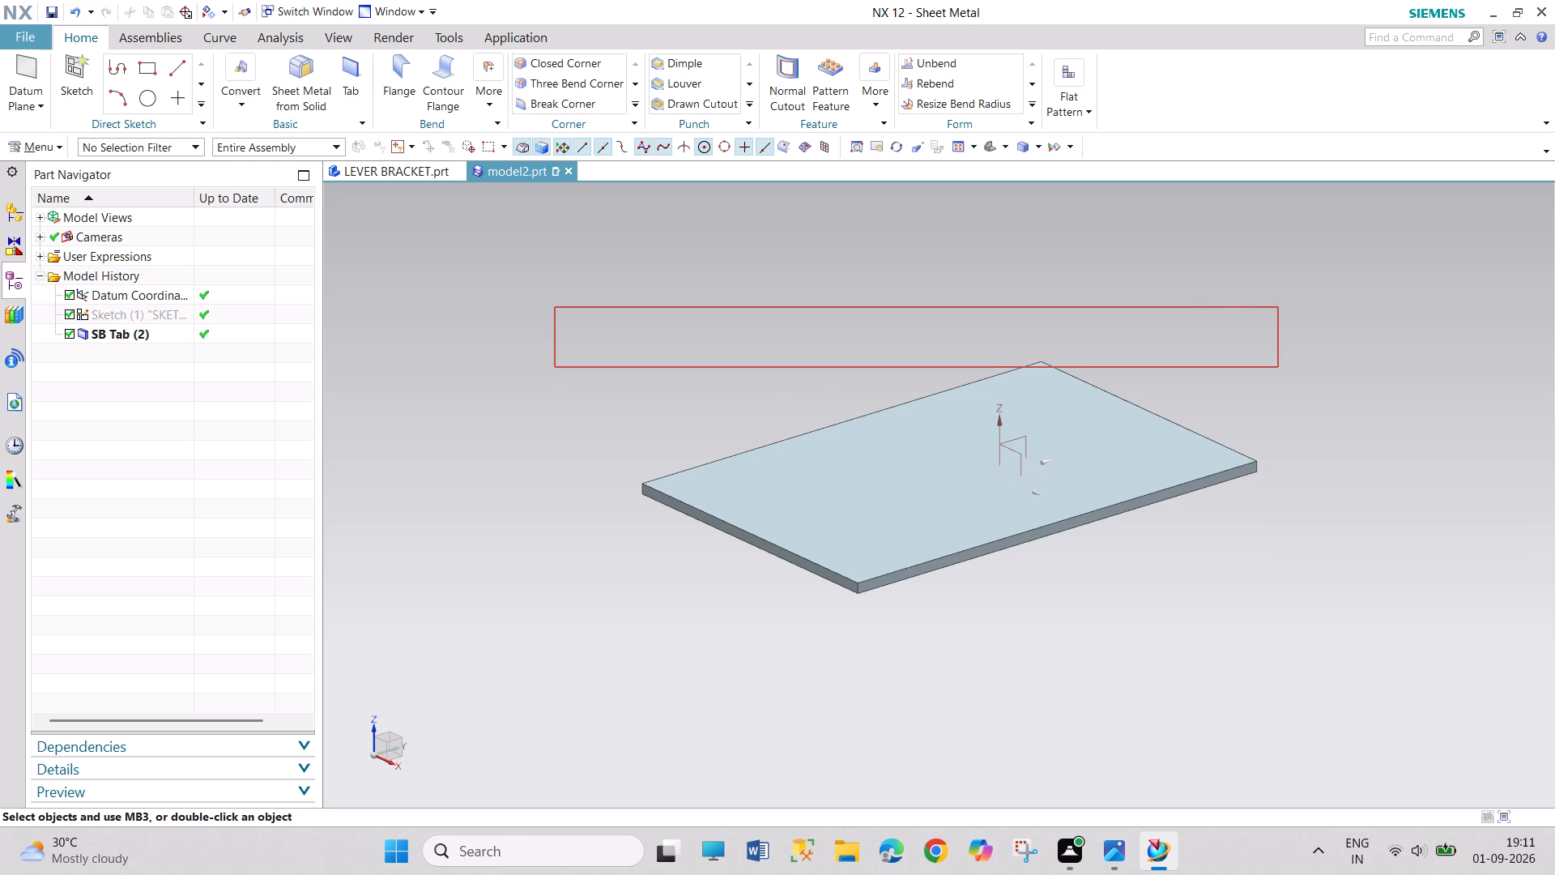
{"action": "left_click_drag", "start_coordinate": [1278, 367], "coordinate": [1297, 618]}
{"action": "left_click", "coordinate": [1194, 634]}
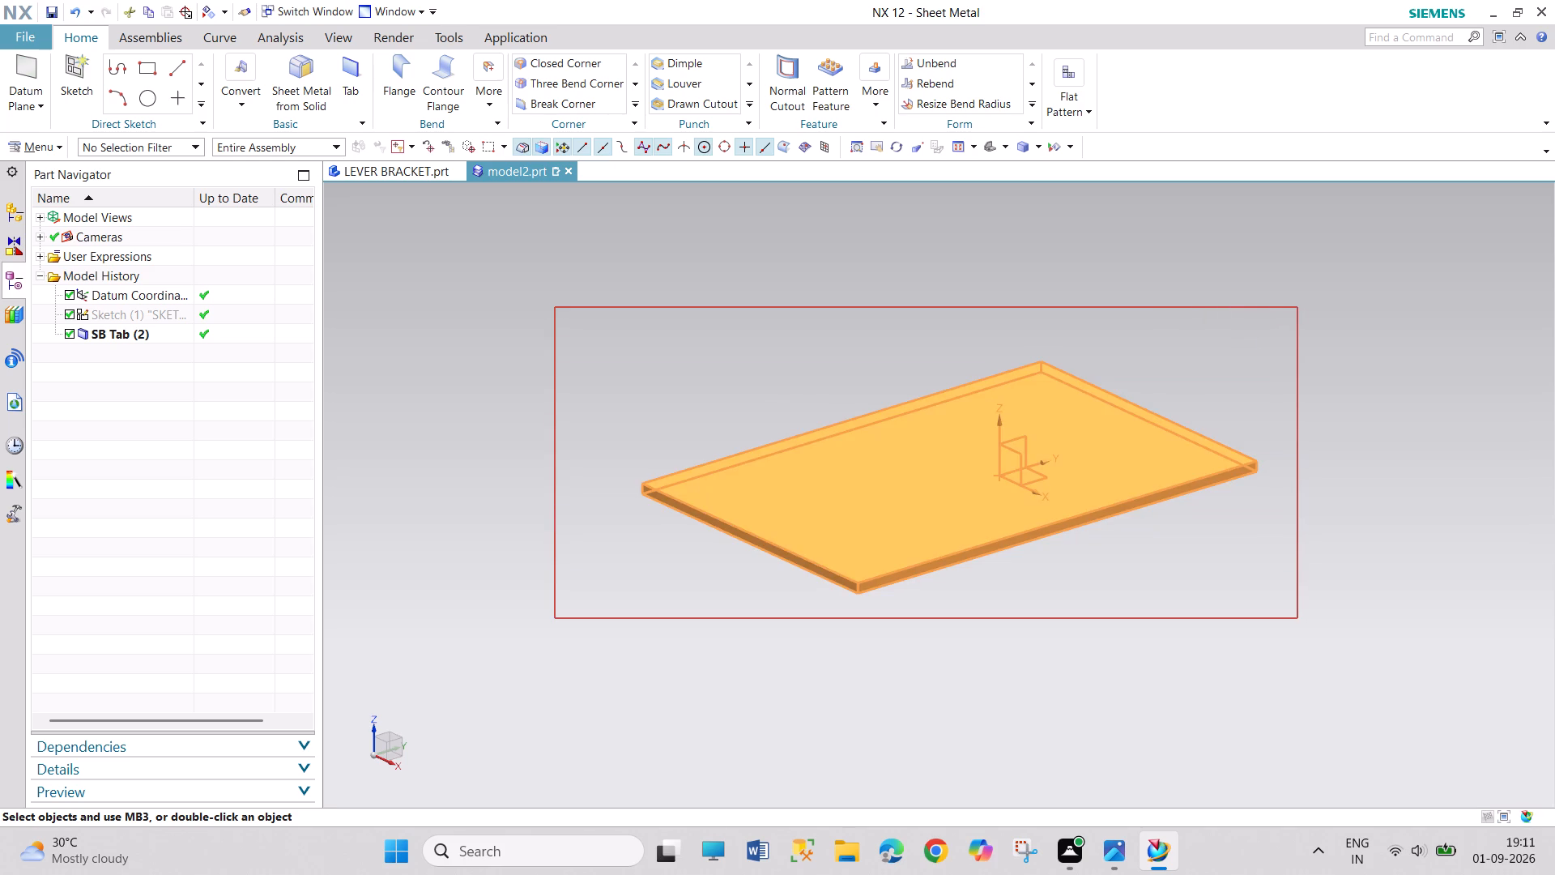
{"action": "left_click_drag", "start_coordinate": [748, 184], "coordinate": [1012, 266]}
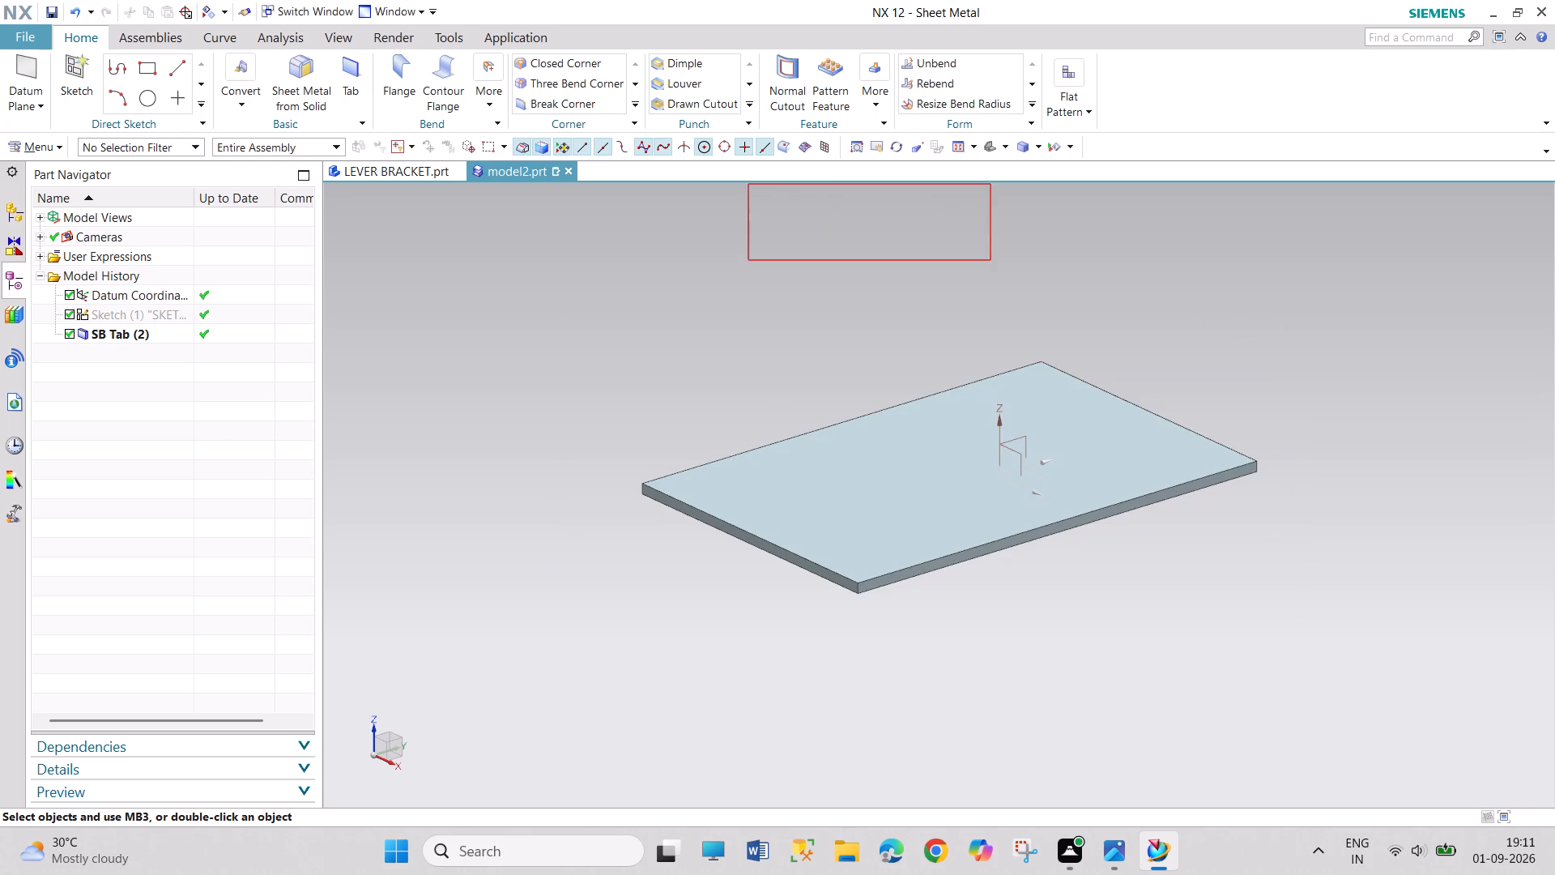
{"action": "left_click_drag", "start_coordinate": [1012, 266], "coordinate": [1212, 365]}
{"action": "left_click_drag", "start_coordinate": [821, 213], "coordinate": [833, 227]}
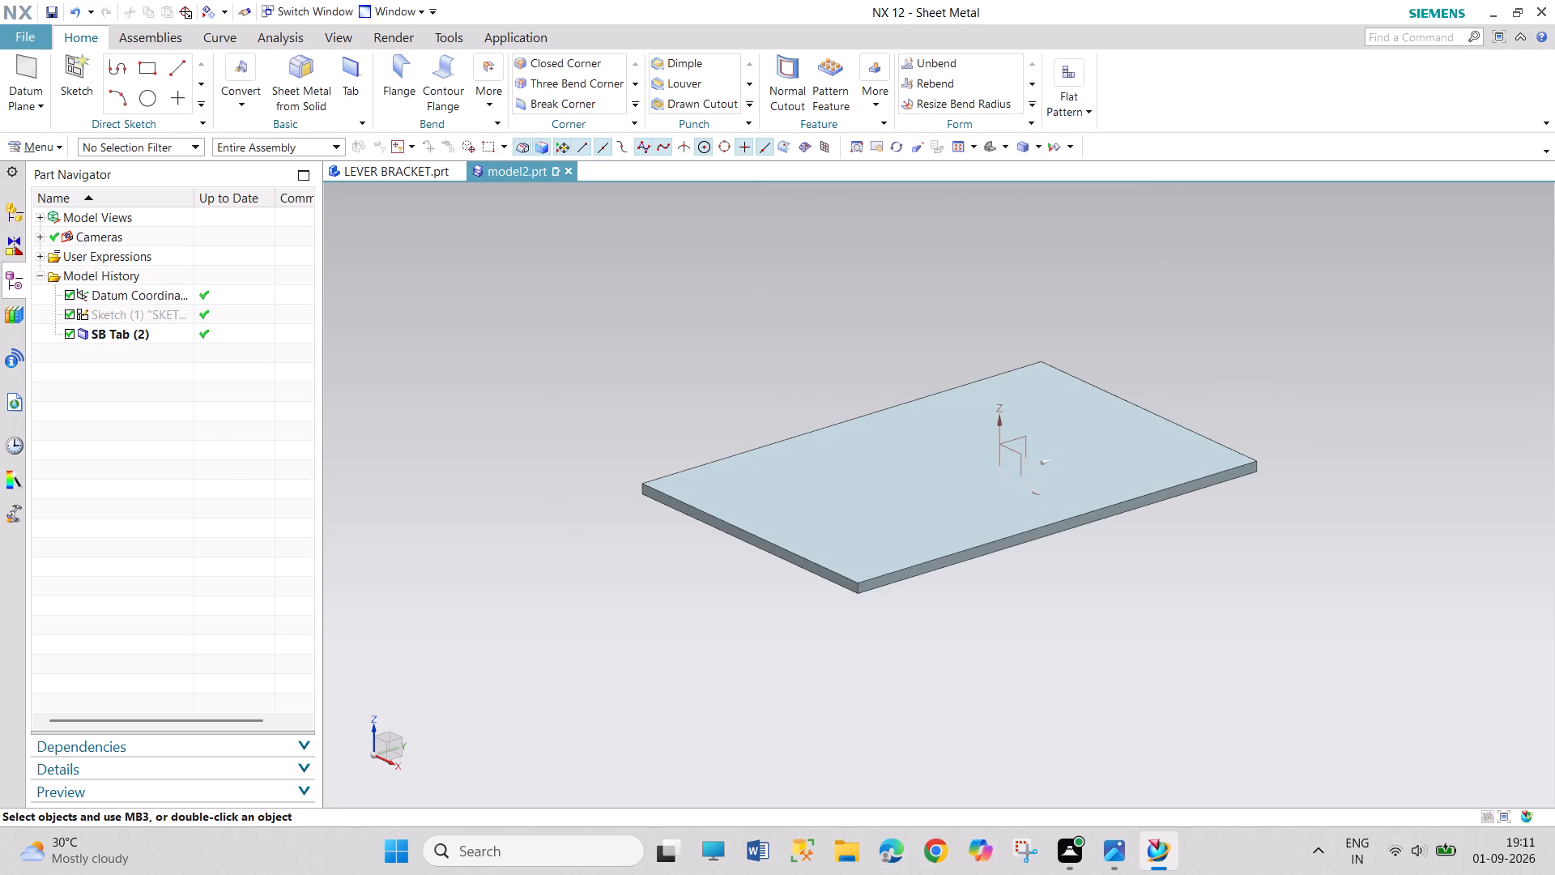
Close the model2.prt sheet metal part without saving its changes.
{"action": "left_click_drag", "start_coordinate": [833, 227], "coordinate": [1210, 364]}
{"action": "left_click", "coordinate": [568, 171]}
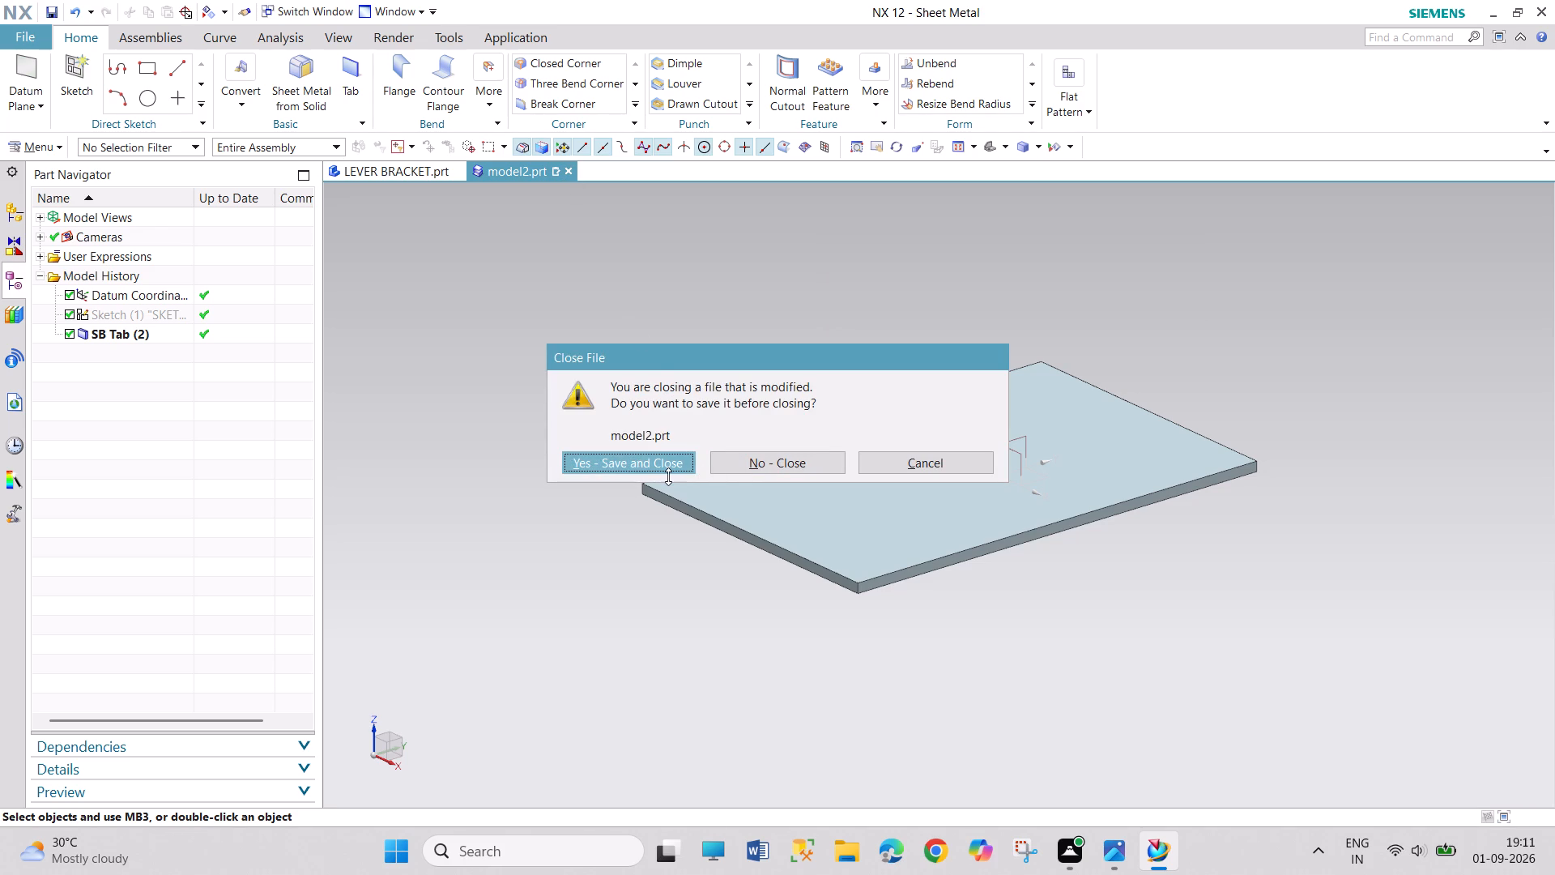
{"action": "left_click", "coordinate": [737, 459]}
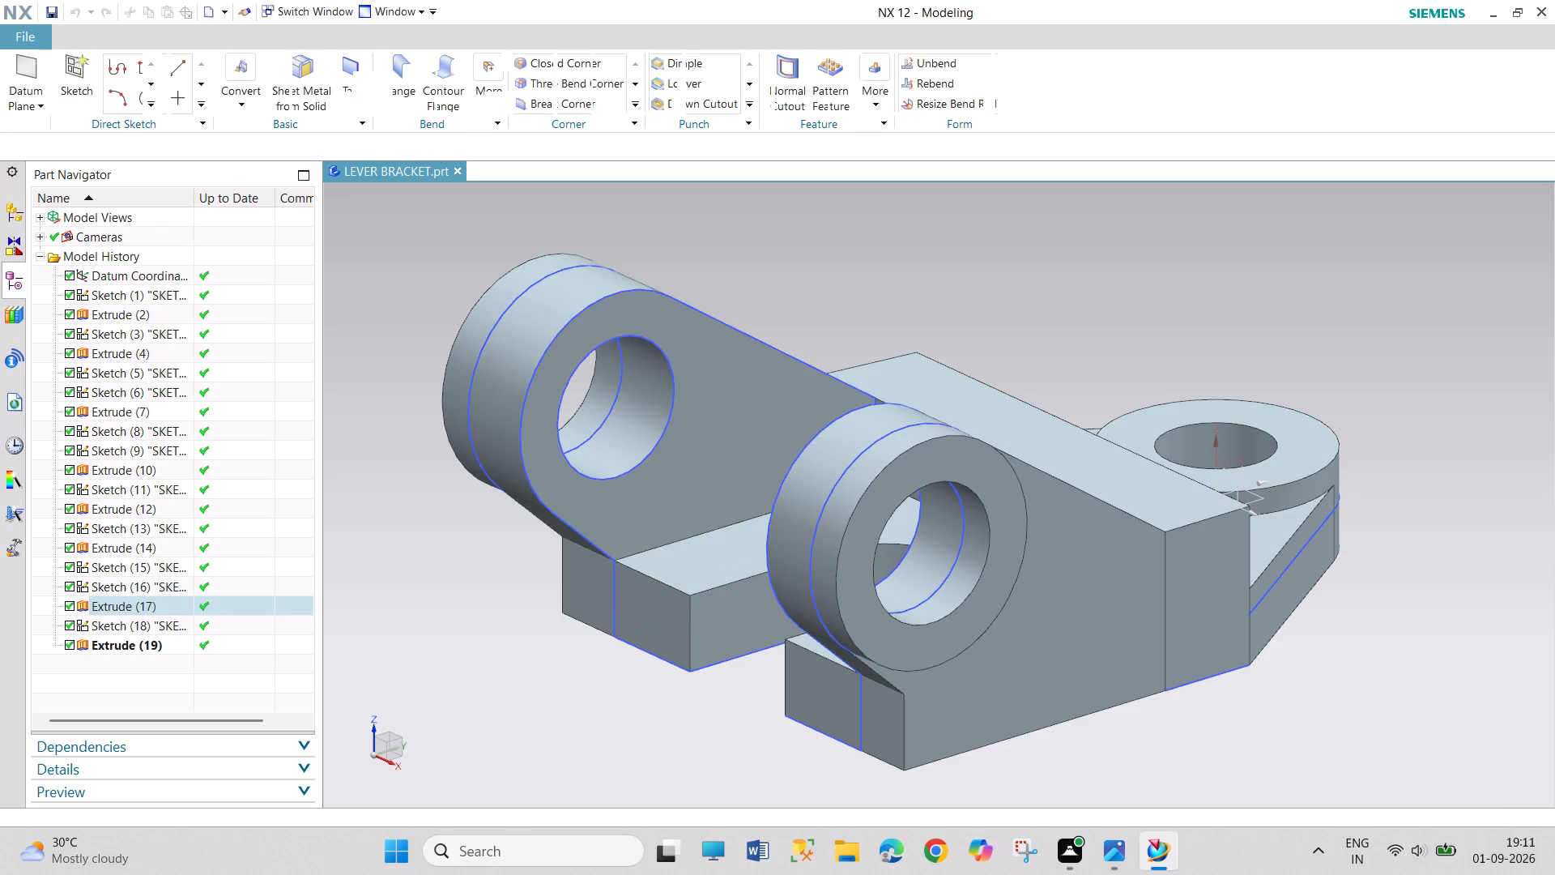
Examine the lever bracket from the front, underneath and side, including its two bored lugs, slotted base and end boss.
{"action": "scroll", "coordinate": [736, 672], "scroll_direction": "up", "scroll_amount": 1}
{"action": "scroll", "coordinate": [739, 674], "scroll_direction": "down", "scroll_amount": 4}
{"action": "scroll", "coordinate": [779, 741], "scroll_direction": "down", "scroll_amount": 2}
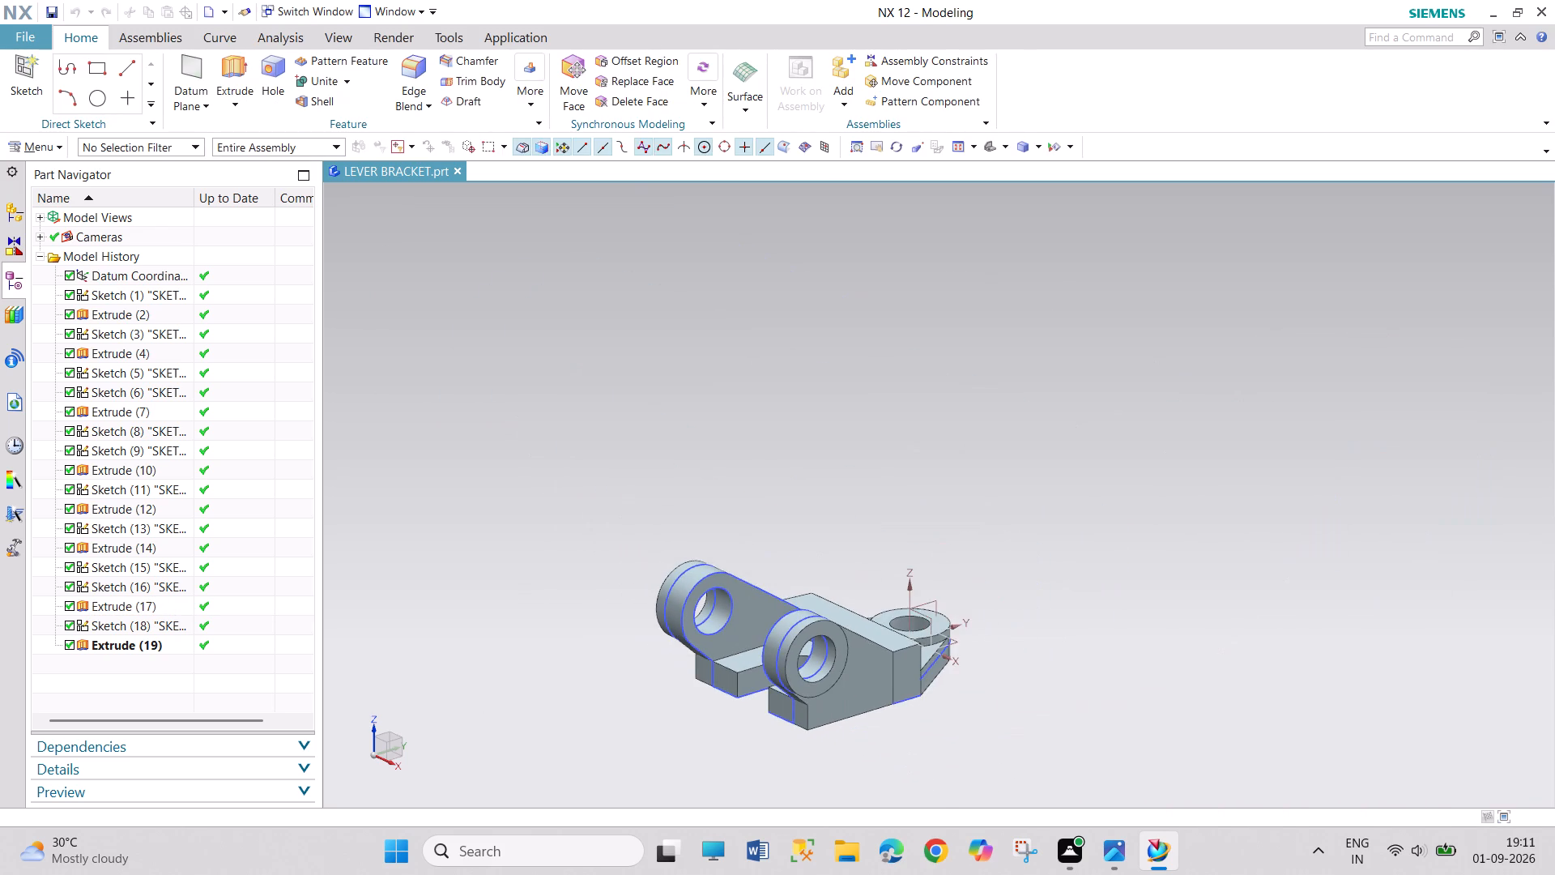
{"action": "scroll", "coordinate": [808, 757], "scroll_direction": "up", "scroll_amount": 2}
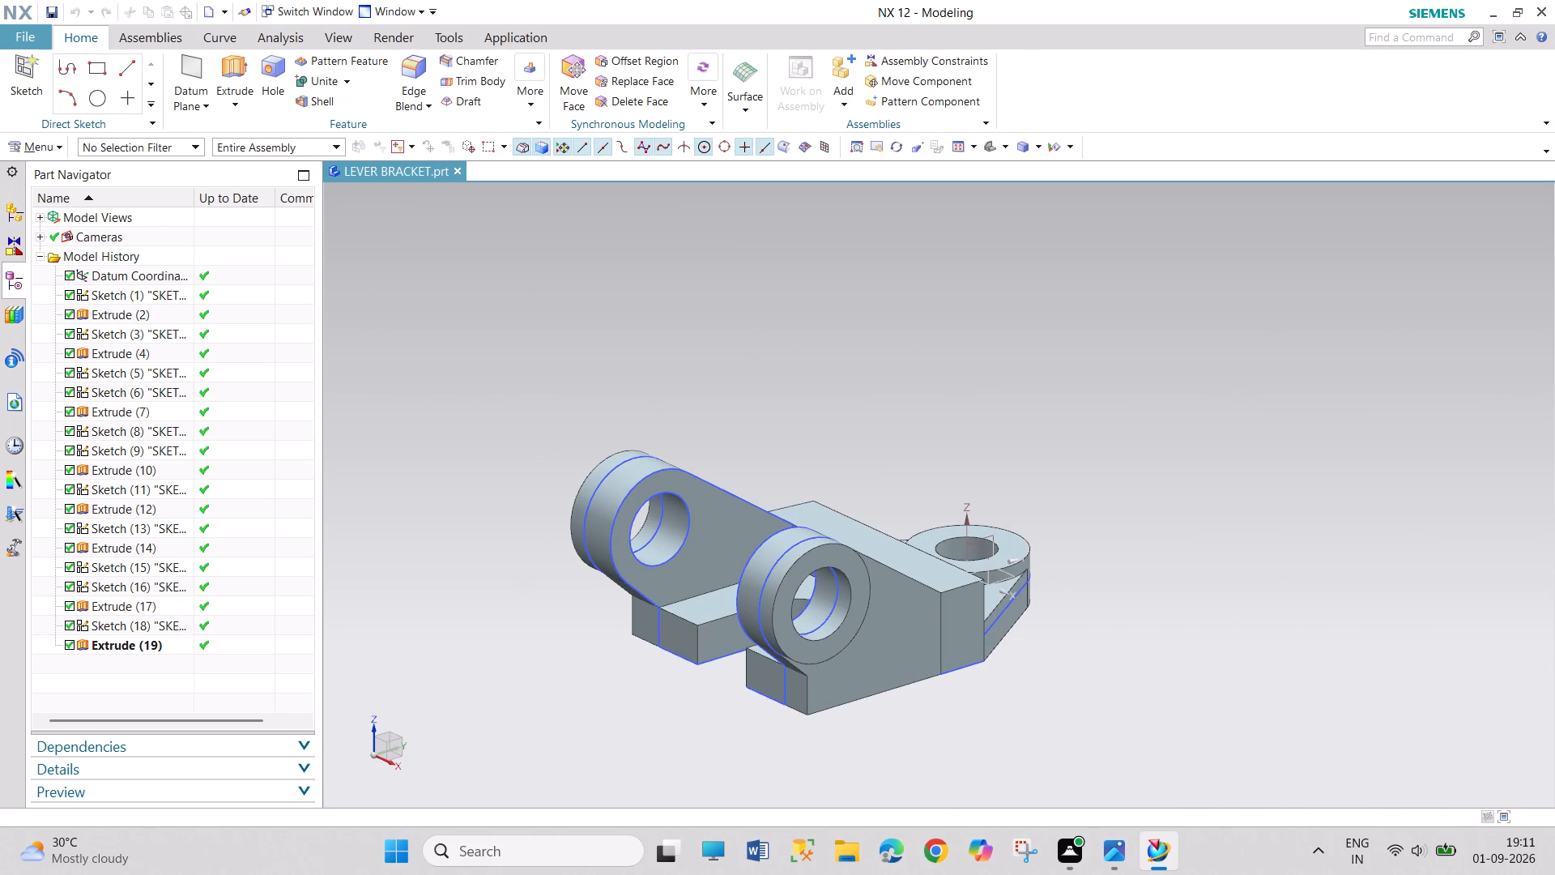
{"action": "middle_click_drag", "start_coordinate": [706, 740], "coordinate": [749, 743]}
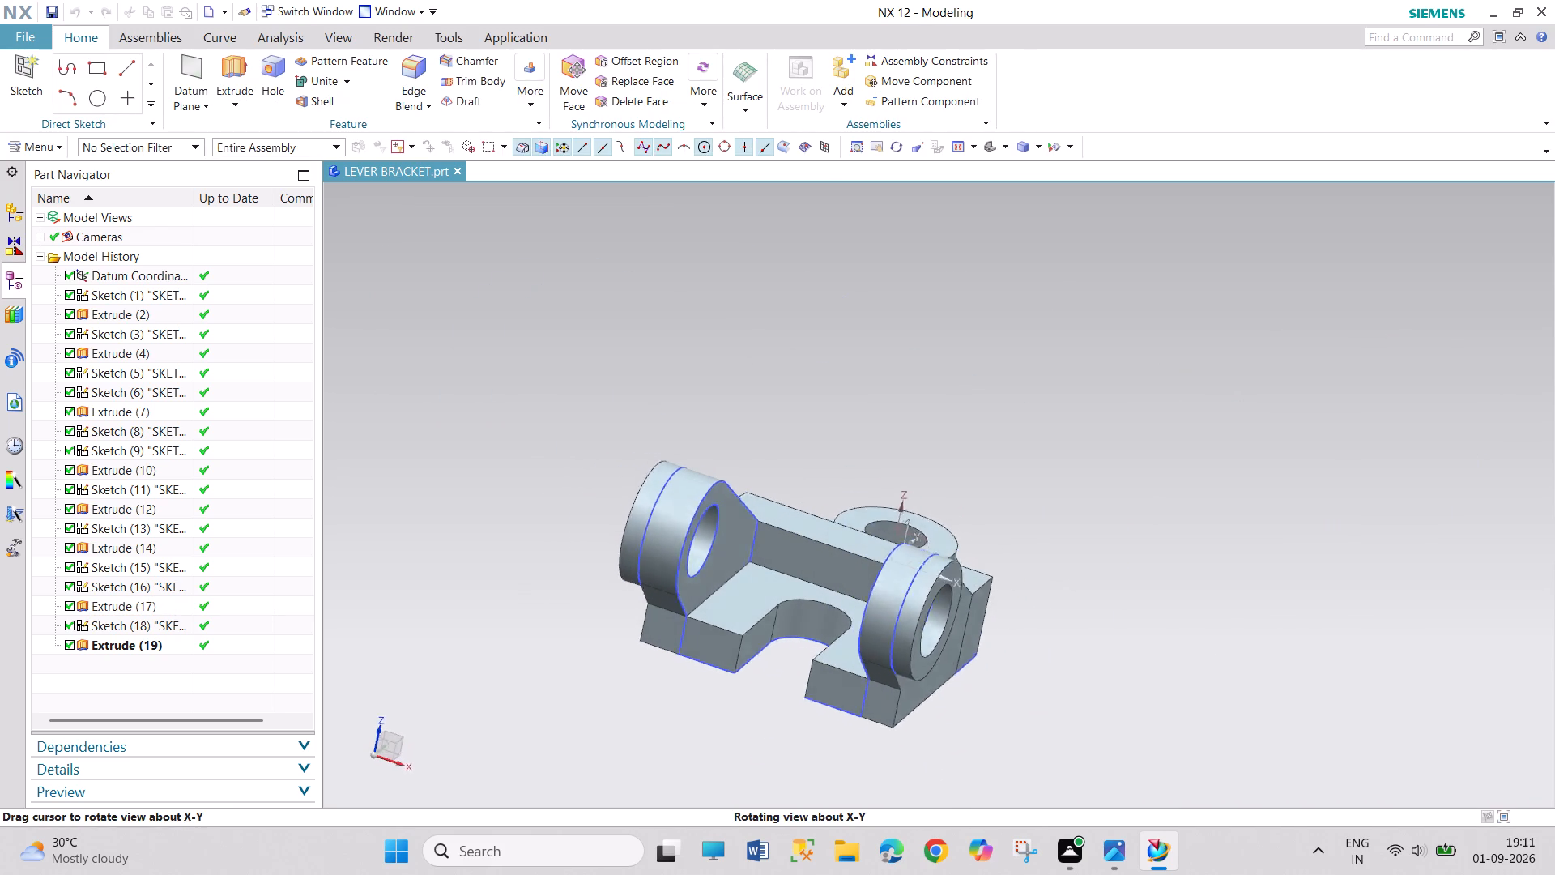
{"action": "middle_click_drag", "start_coordinate": [749, 743], "coordinate": [760, 748]}
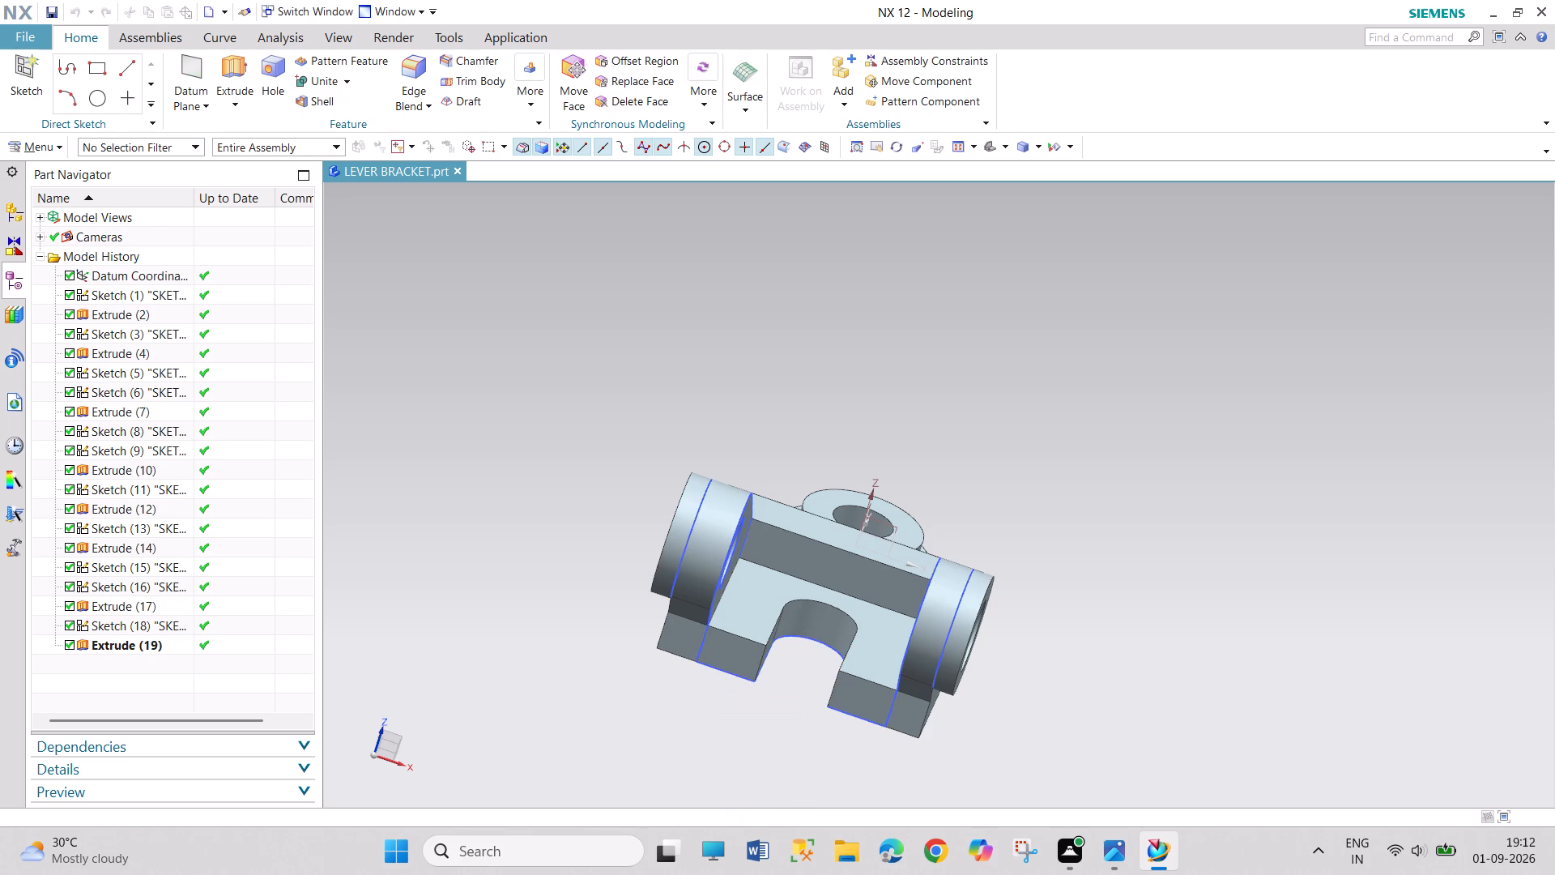
{"action": "middle_click_drag", "start_coordinate": [726, 744], "coordinate": [729, 662]}
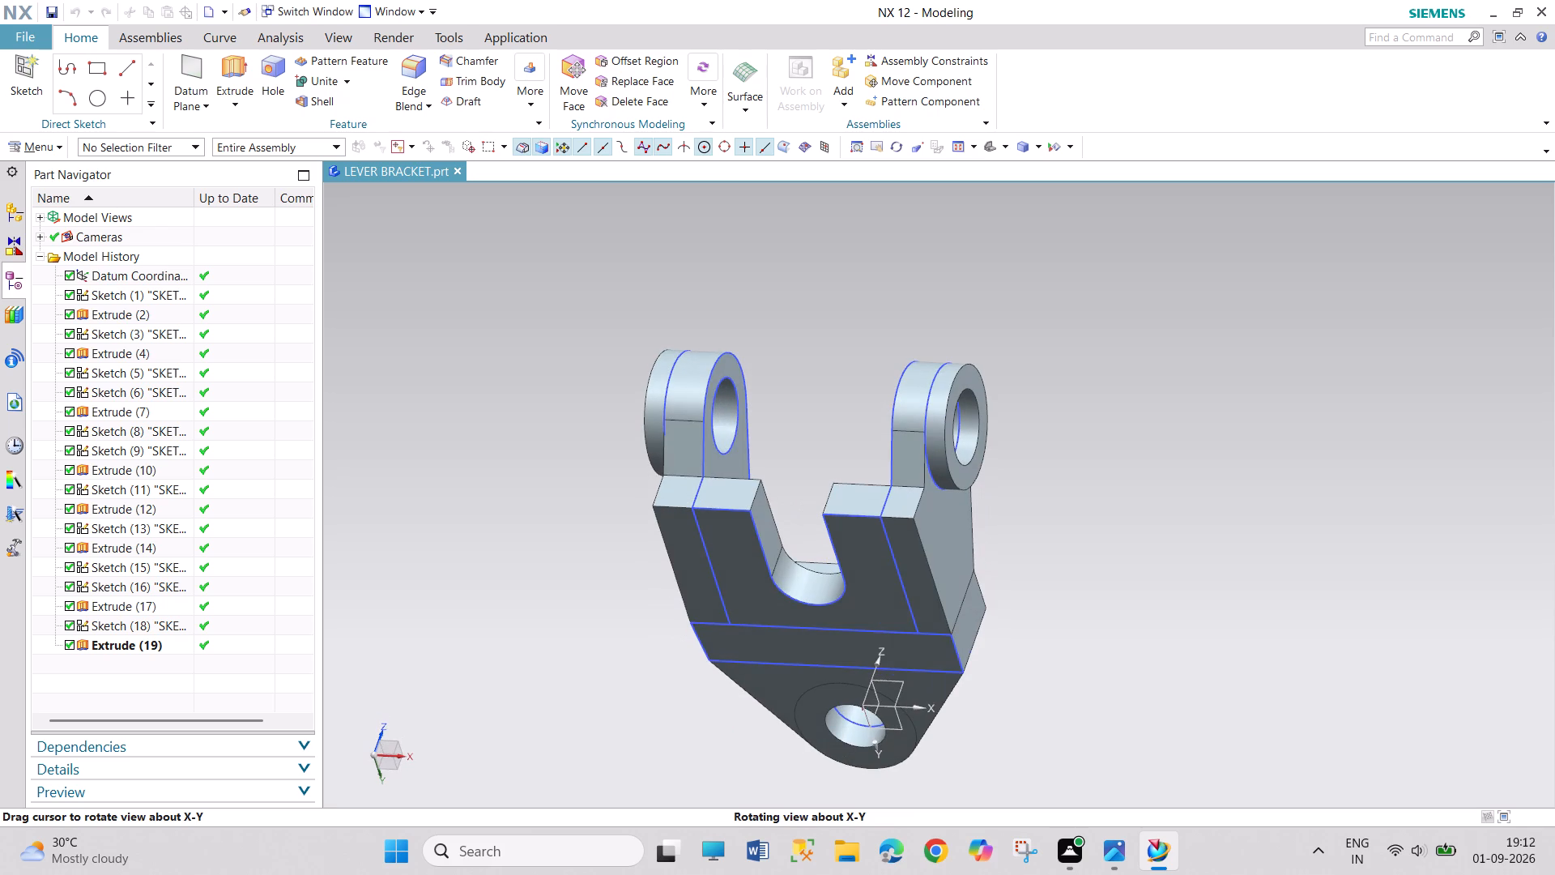
{"action": "middle_click_drag", "start_coordinate": [729, 662], "coordinate": [724, 680]}
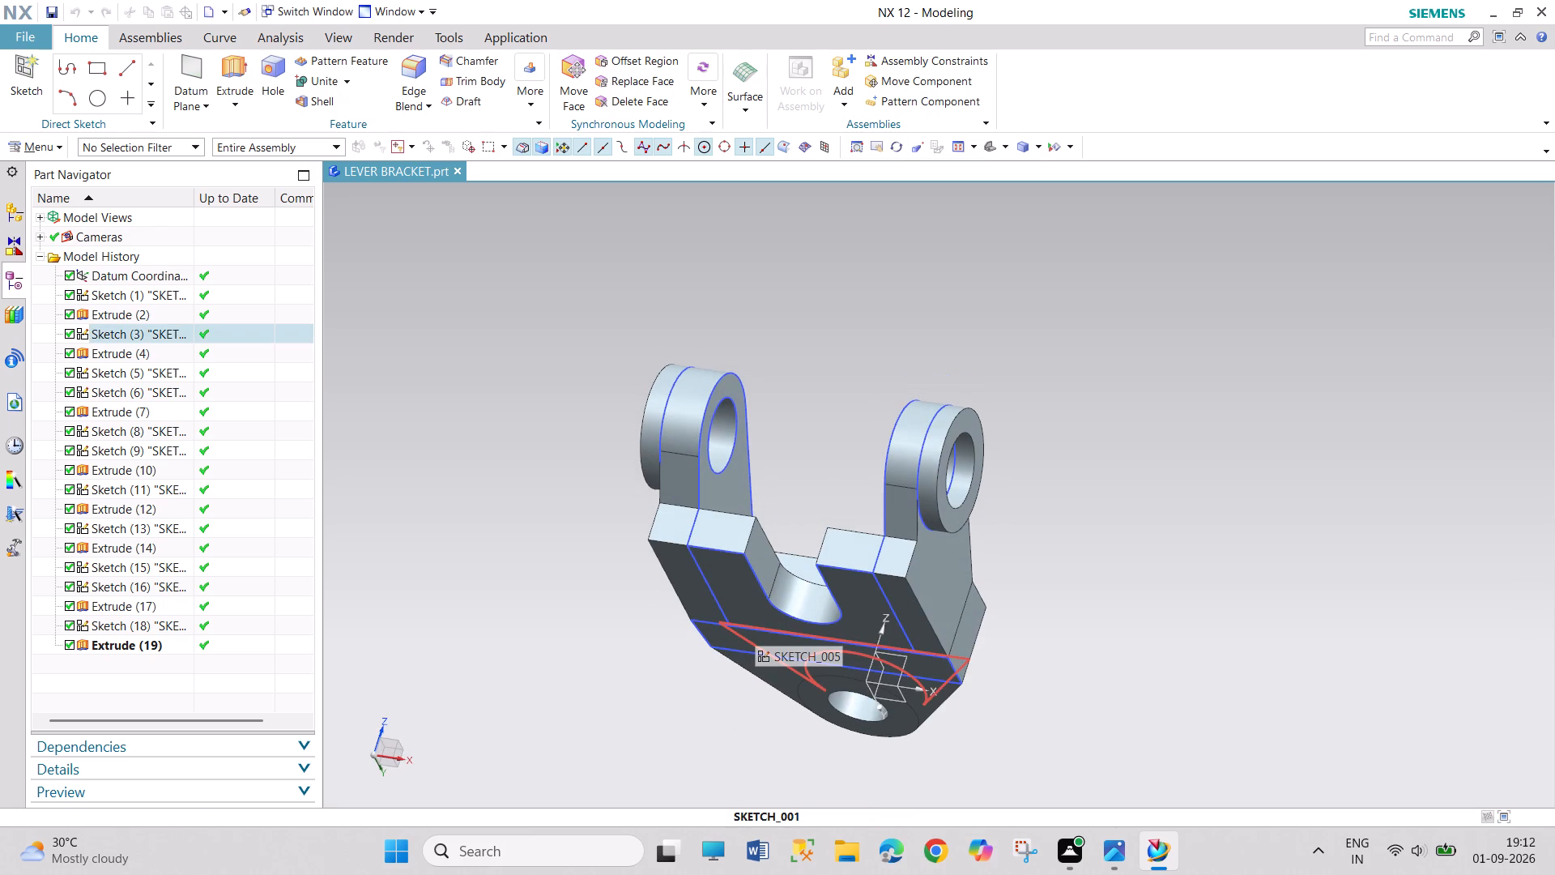
{"action": "middle_click_drag", "start_coordinate": [620, 704], "coordinate": [522, 747]}
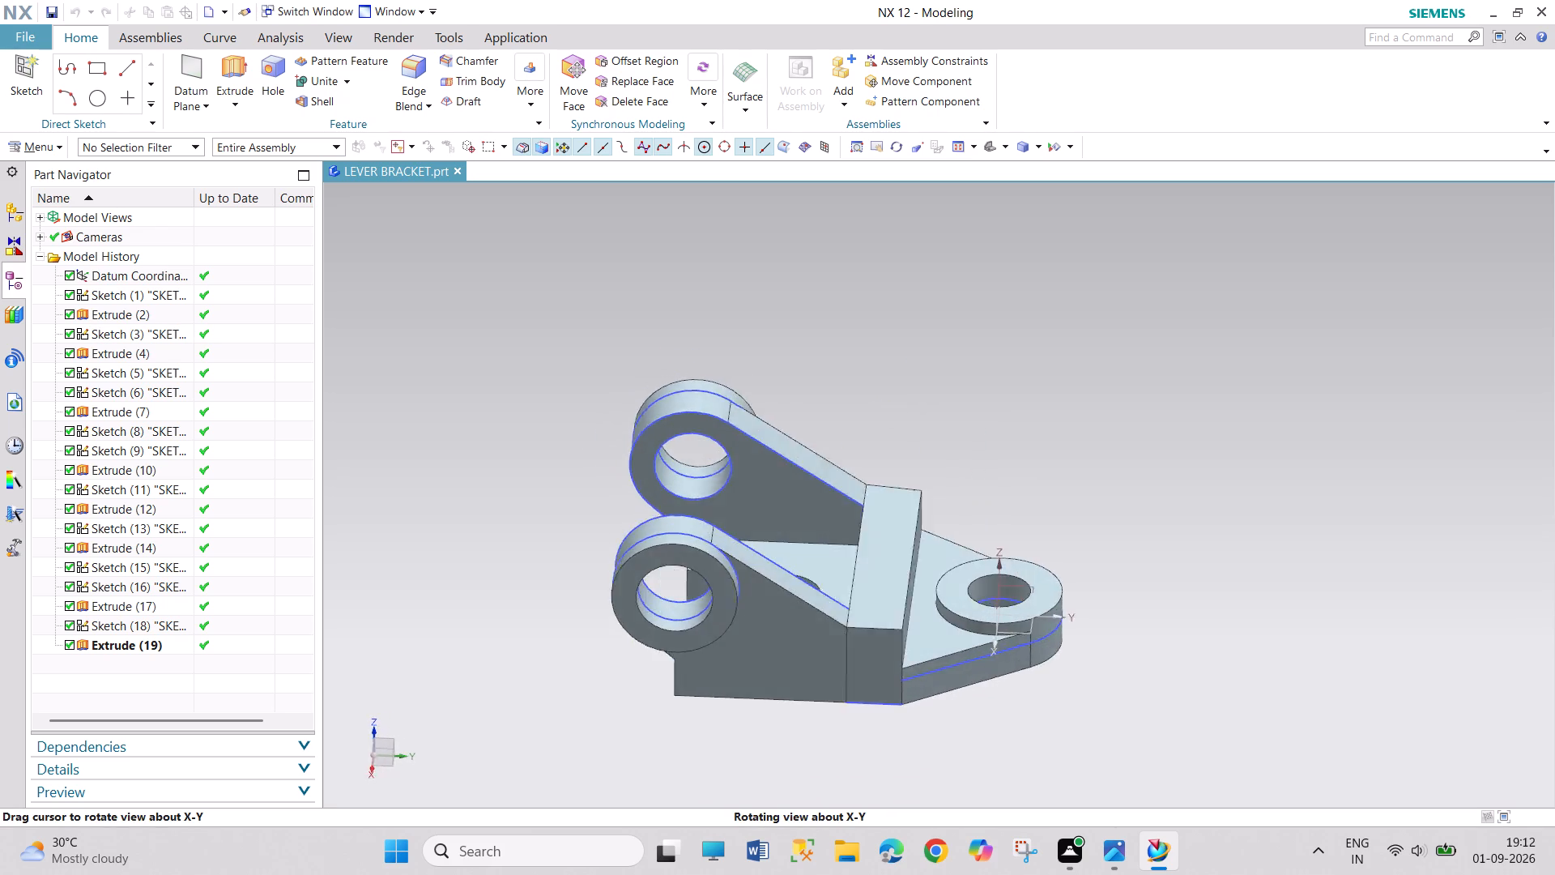
{"action": "middle_click_drag", "start_coordinate": [522, 747], "coordinate": [550, 756]}
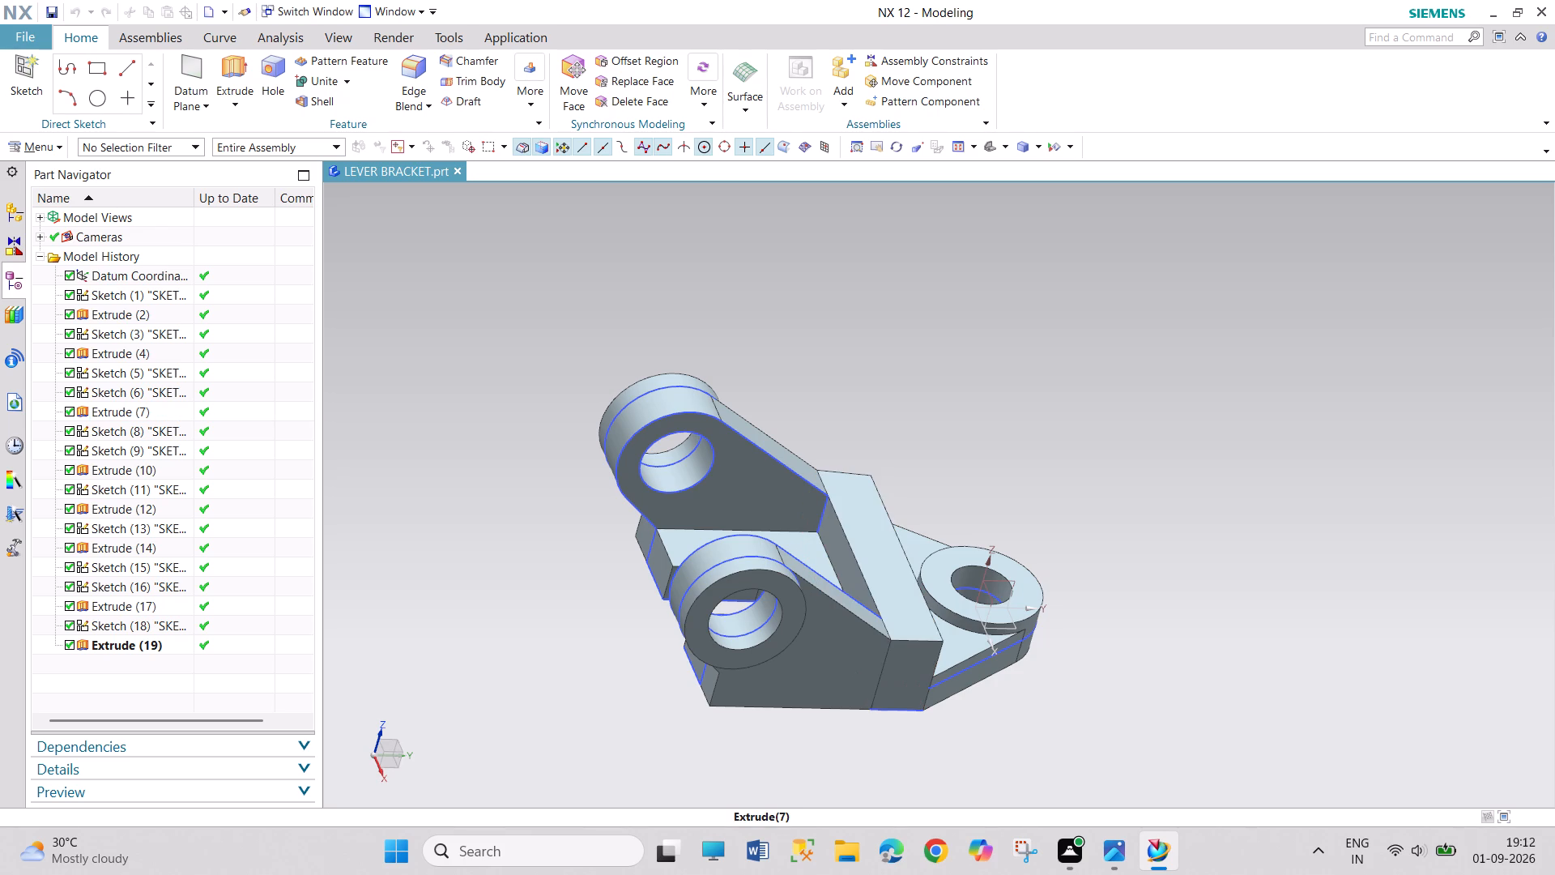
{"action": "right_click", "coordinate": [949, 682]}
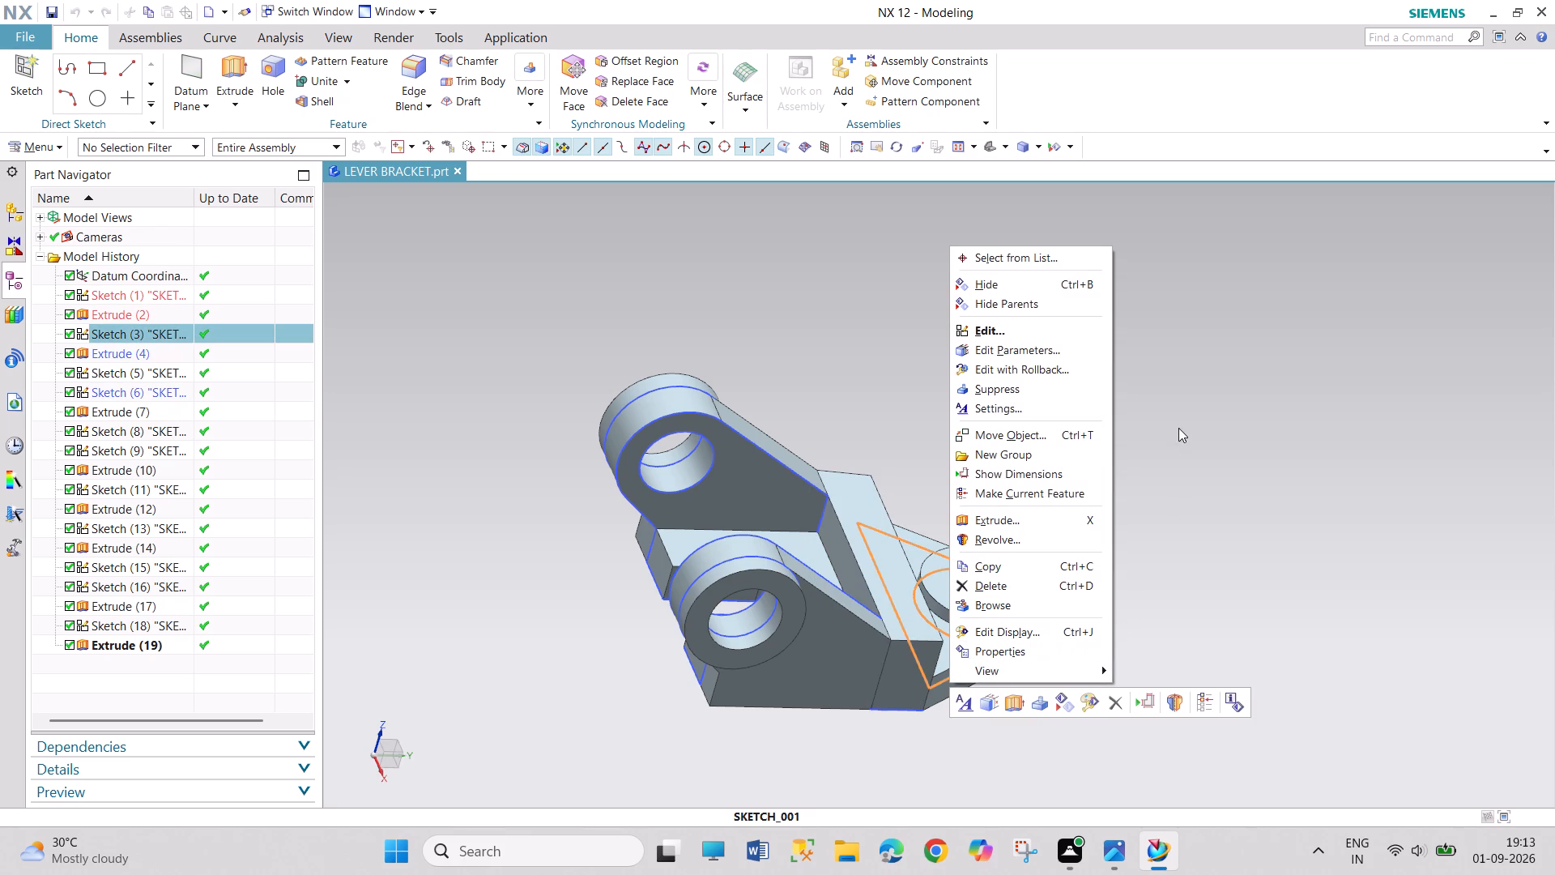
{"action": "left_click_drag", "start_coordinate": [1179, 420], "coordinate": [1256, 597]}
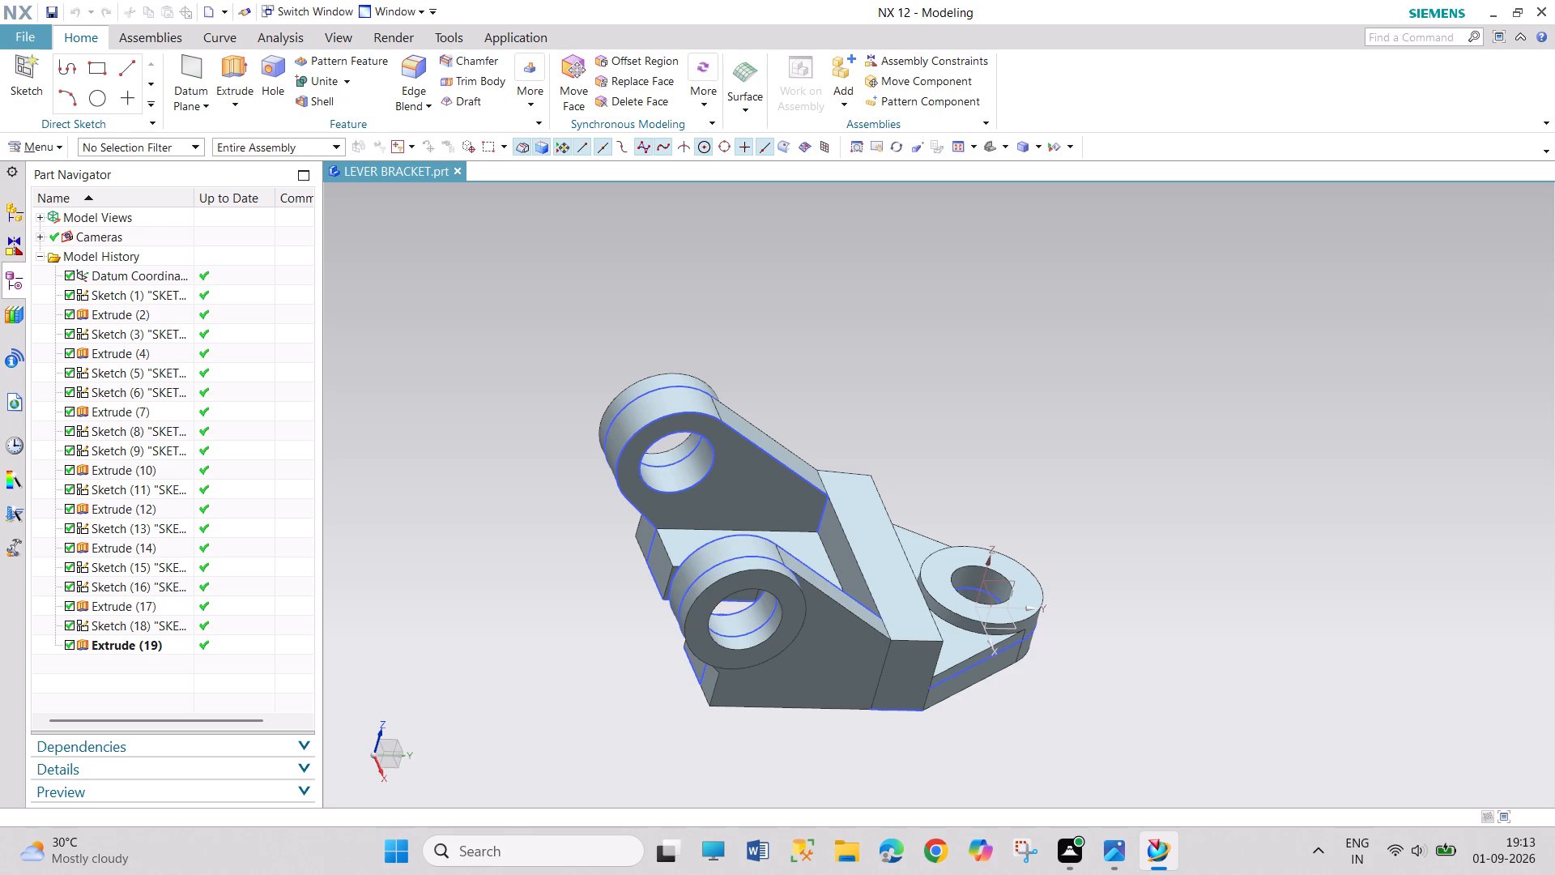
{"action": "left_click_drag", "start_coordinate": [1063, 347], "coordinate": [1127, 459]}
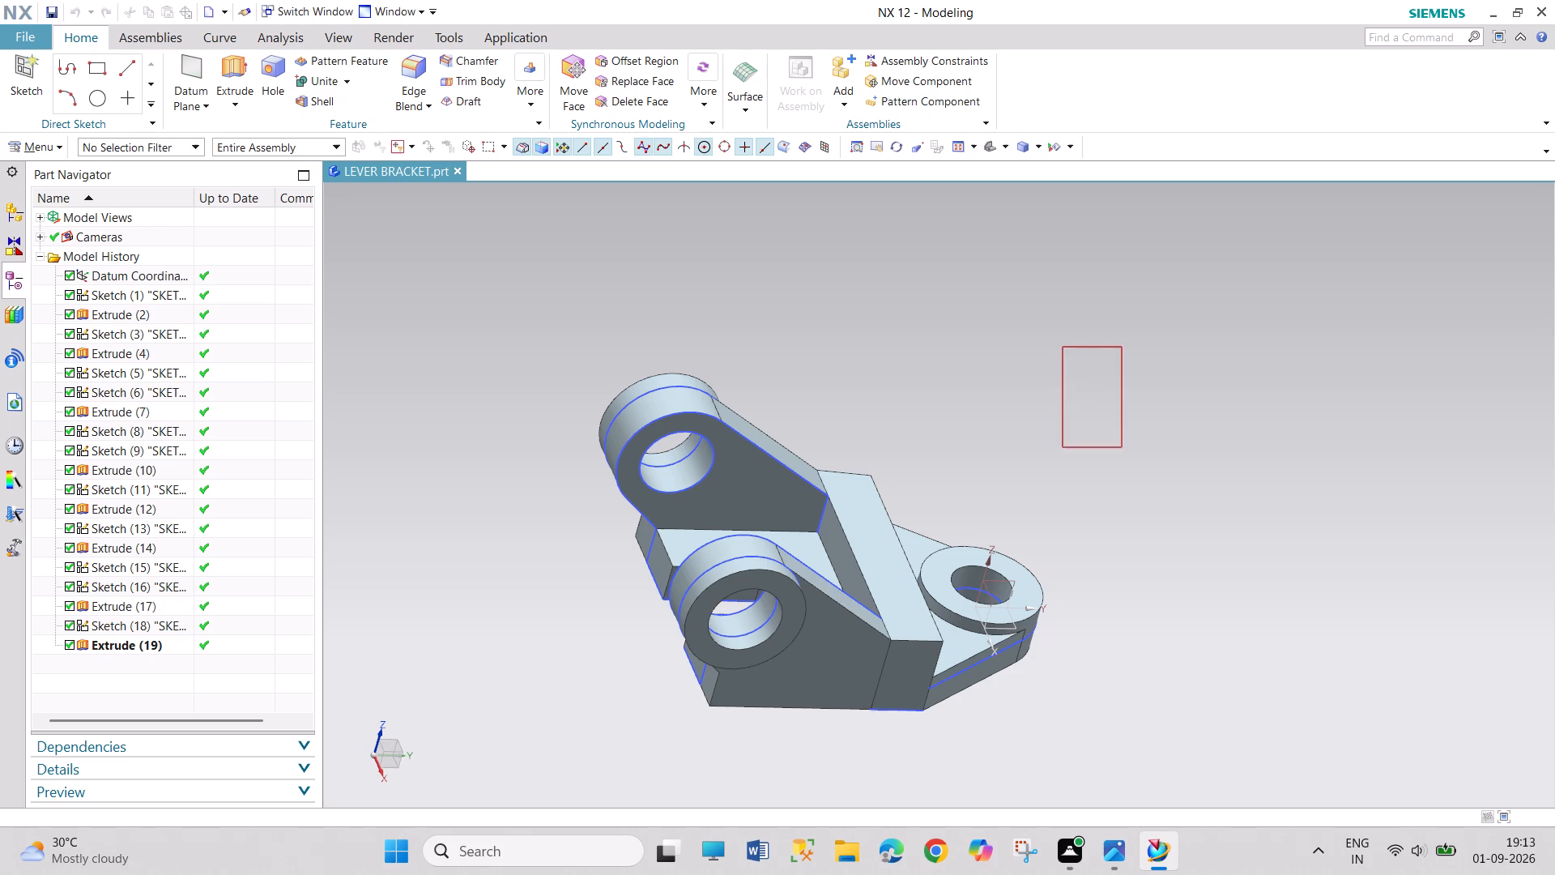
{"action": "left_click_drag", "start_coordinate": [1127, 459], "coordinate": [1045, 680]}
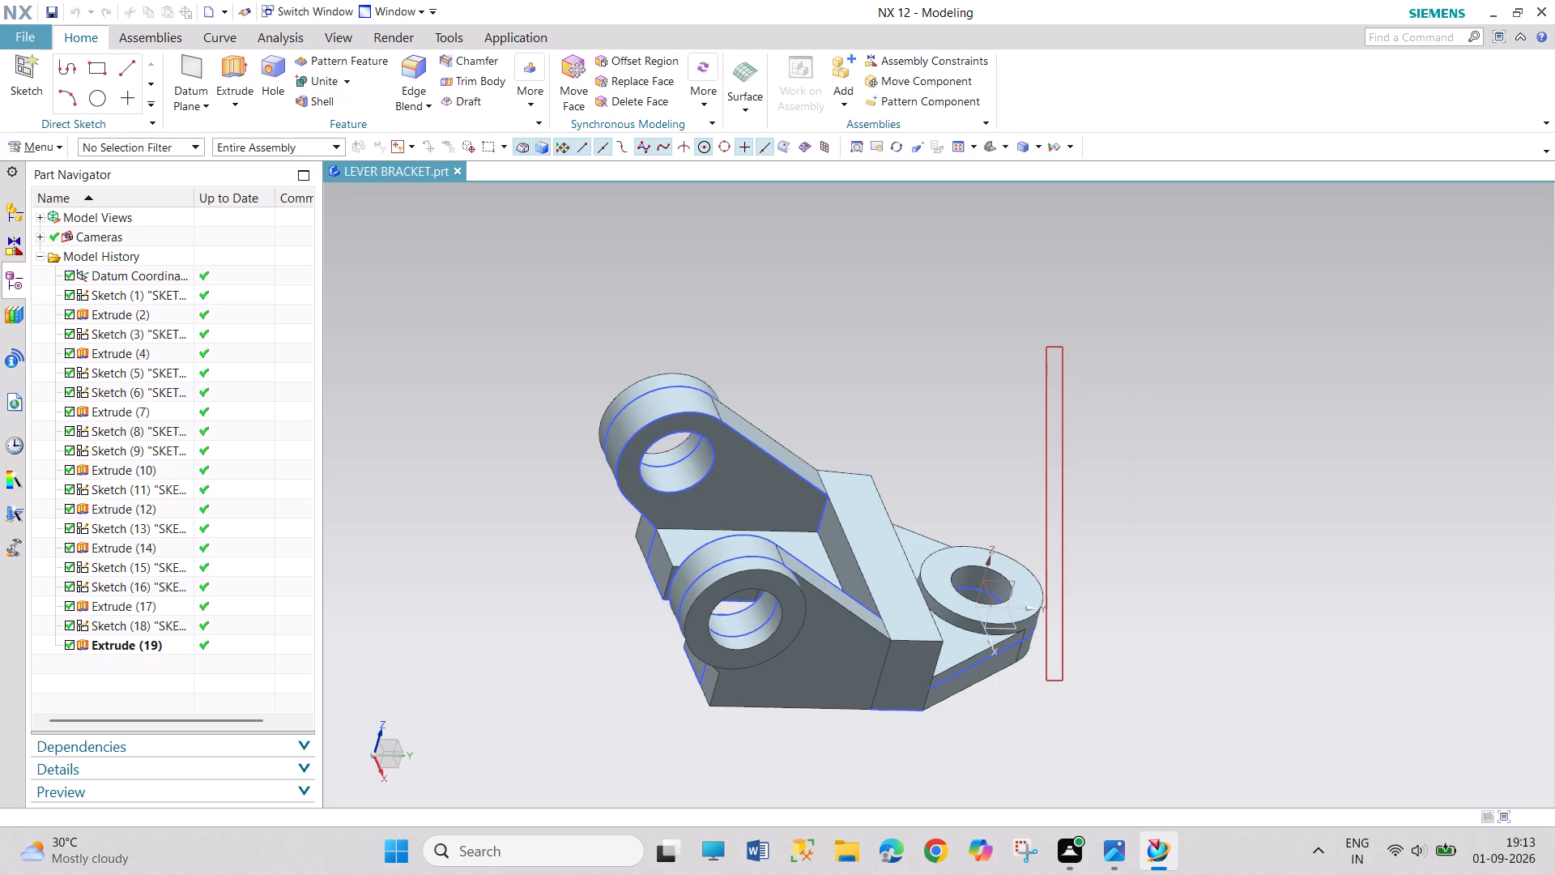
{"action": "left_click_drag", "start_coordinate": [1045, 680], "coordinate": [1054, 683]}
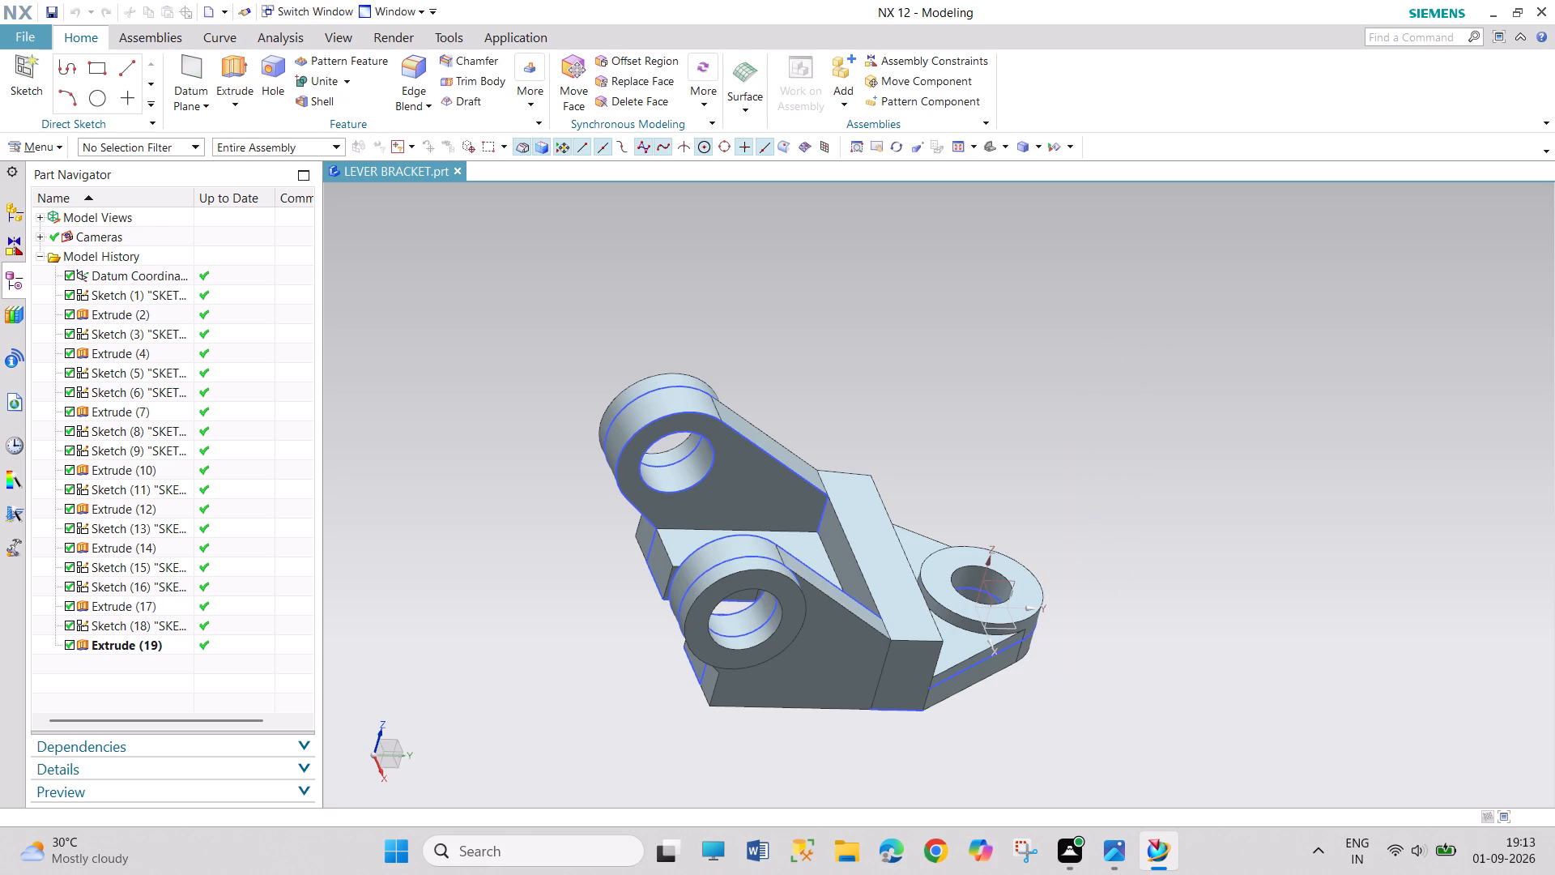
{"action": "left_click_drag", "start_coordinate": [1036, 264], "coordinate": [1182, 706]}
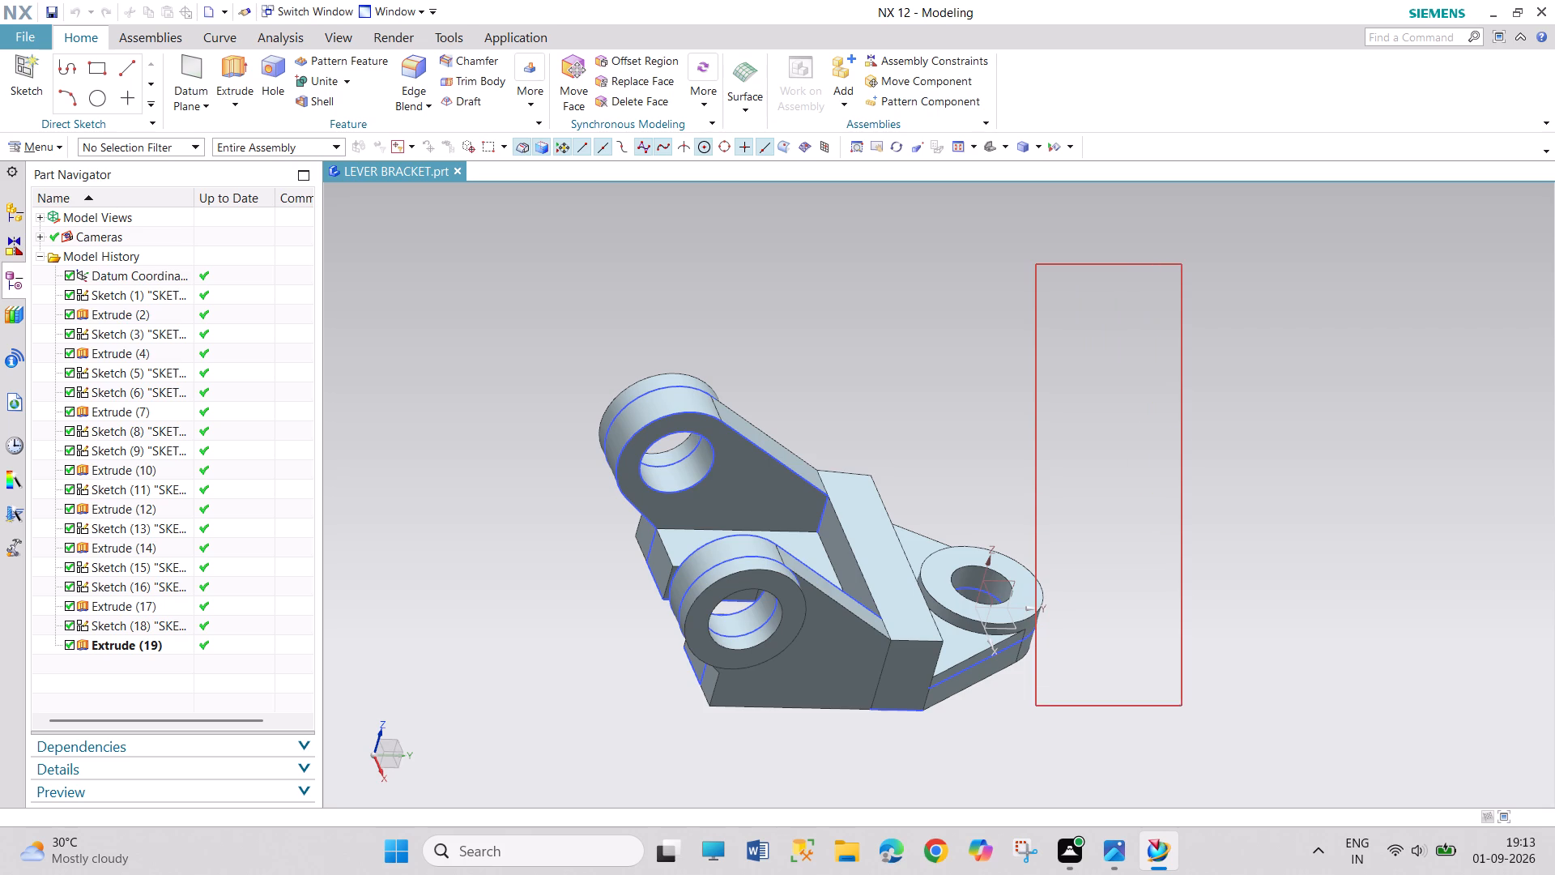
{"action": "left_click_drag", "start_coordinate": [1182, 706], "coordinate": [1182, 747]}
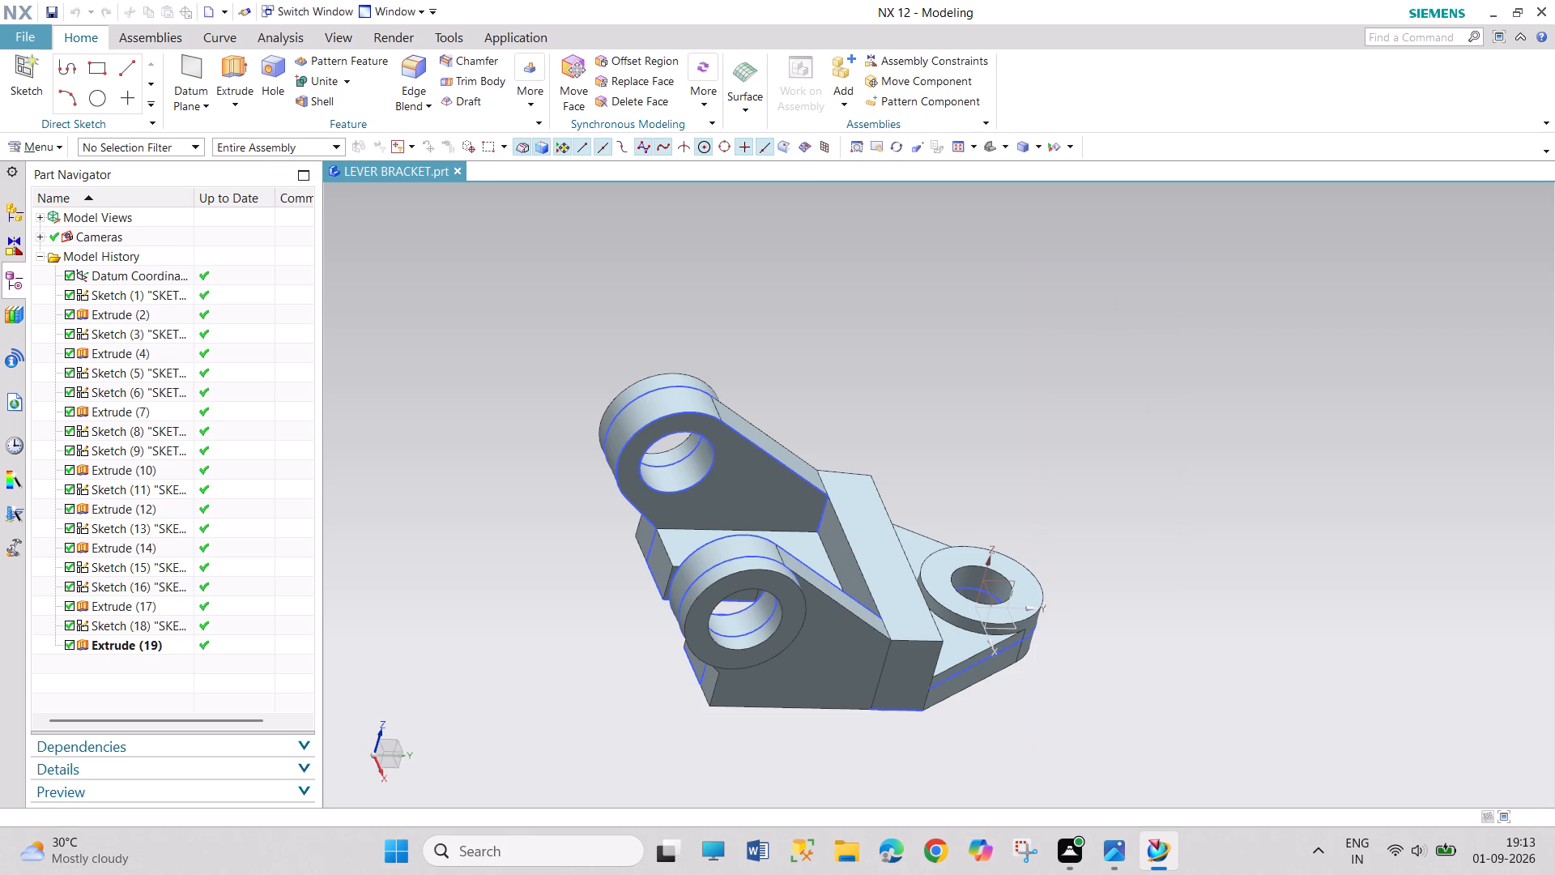
Reset the lever bracket to a standard 3D orientation and inspect the lugs and the base slot between them.
{"action": "left_click", "coordinate": [988, 150]}
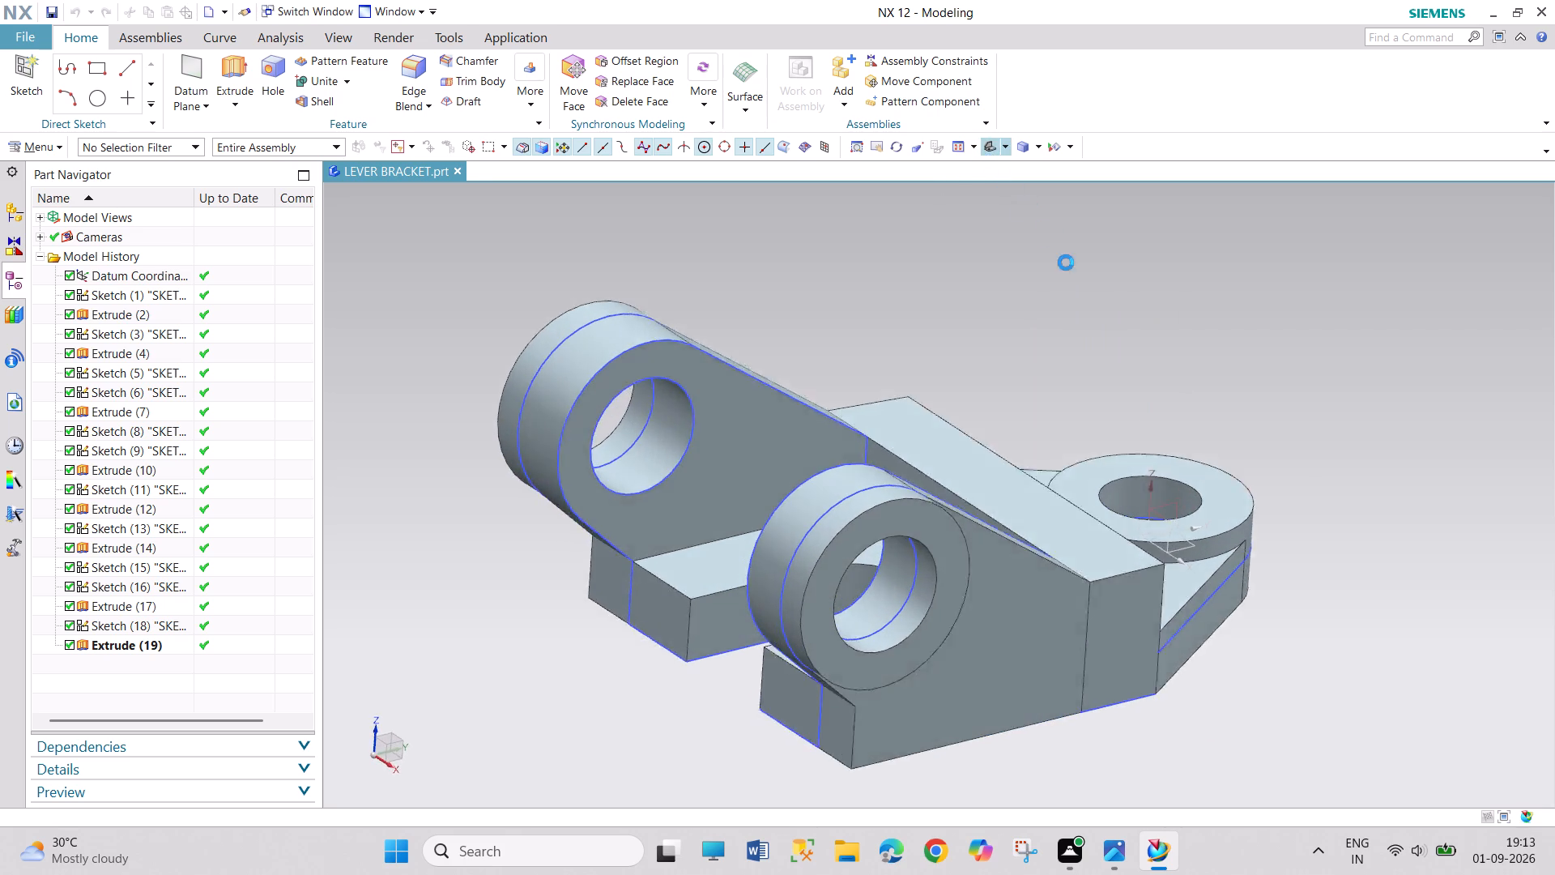
{"action": "scroll", "coordinate": [1144, 722], "scroll_direction": "up", "scroll_amount": 2}
{"action": "scroll", "coordinate": [1144, 722], "scroll_direction": "down", "scroll_amount": 4}
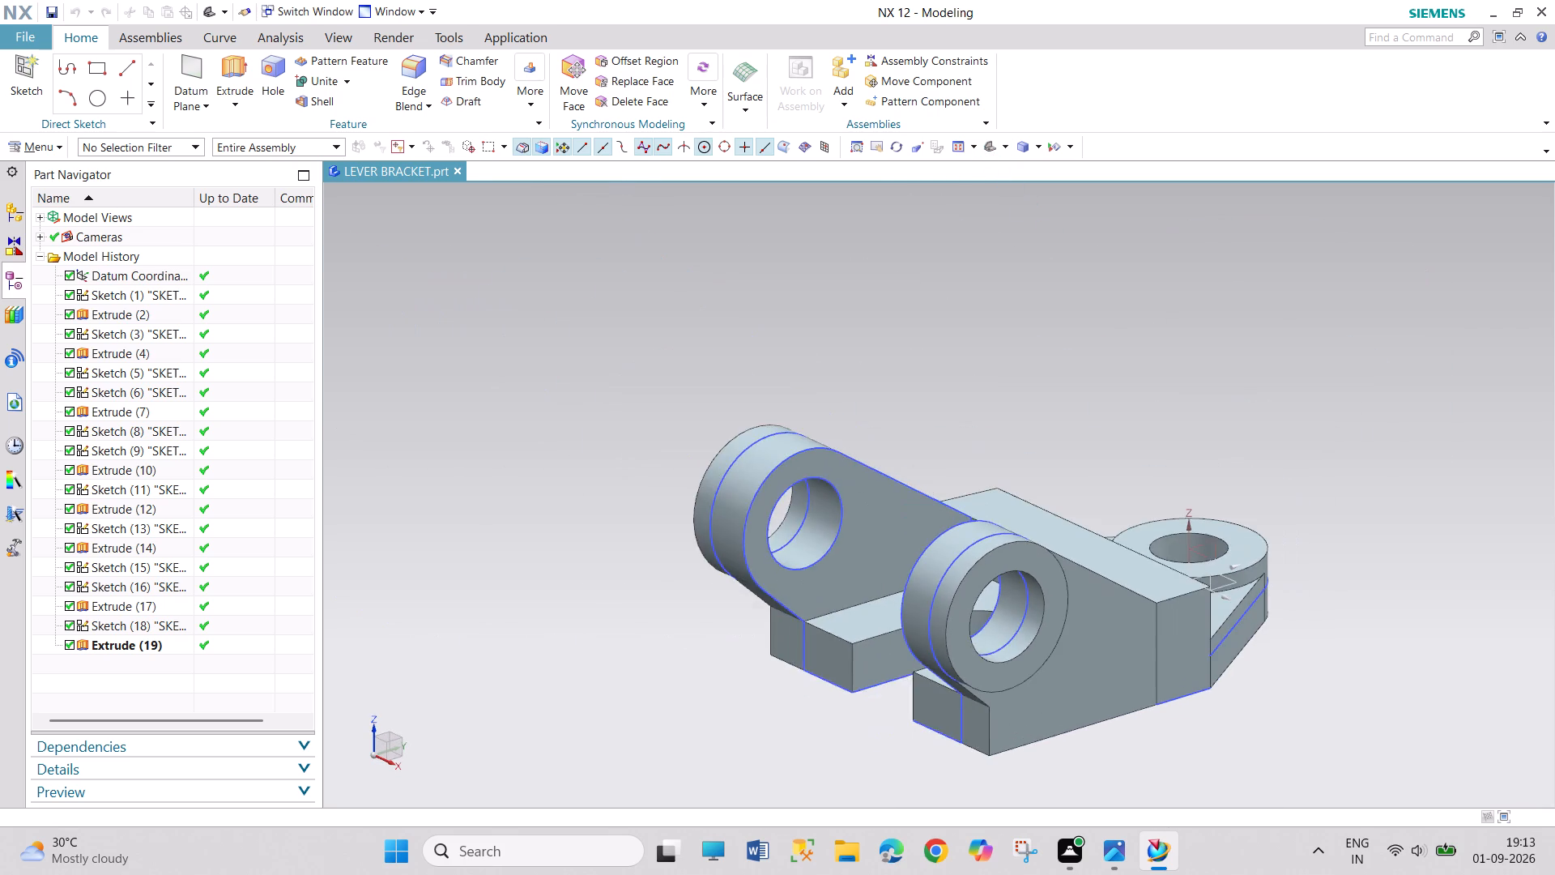
{"action": "scroll", "coordinate": [1090, 776], "scroll_direction": "down", "scroll_amount": 3}
{"action": "scroll", "coordinate": [1073, 790], "scroll_direction": "up", "scroll_amount": 2}
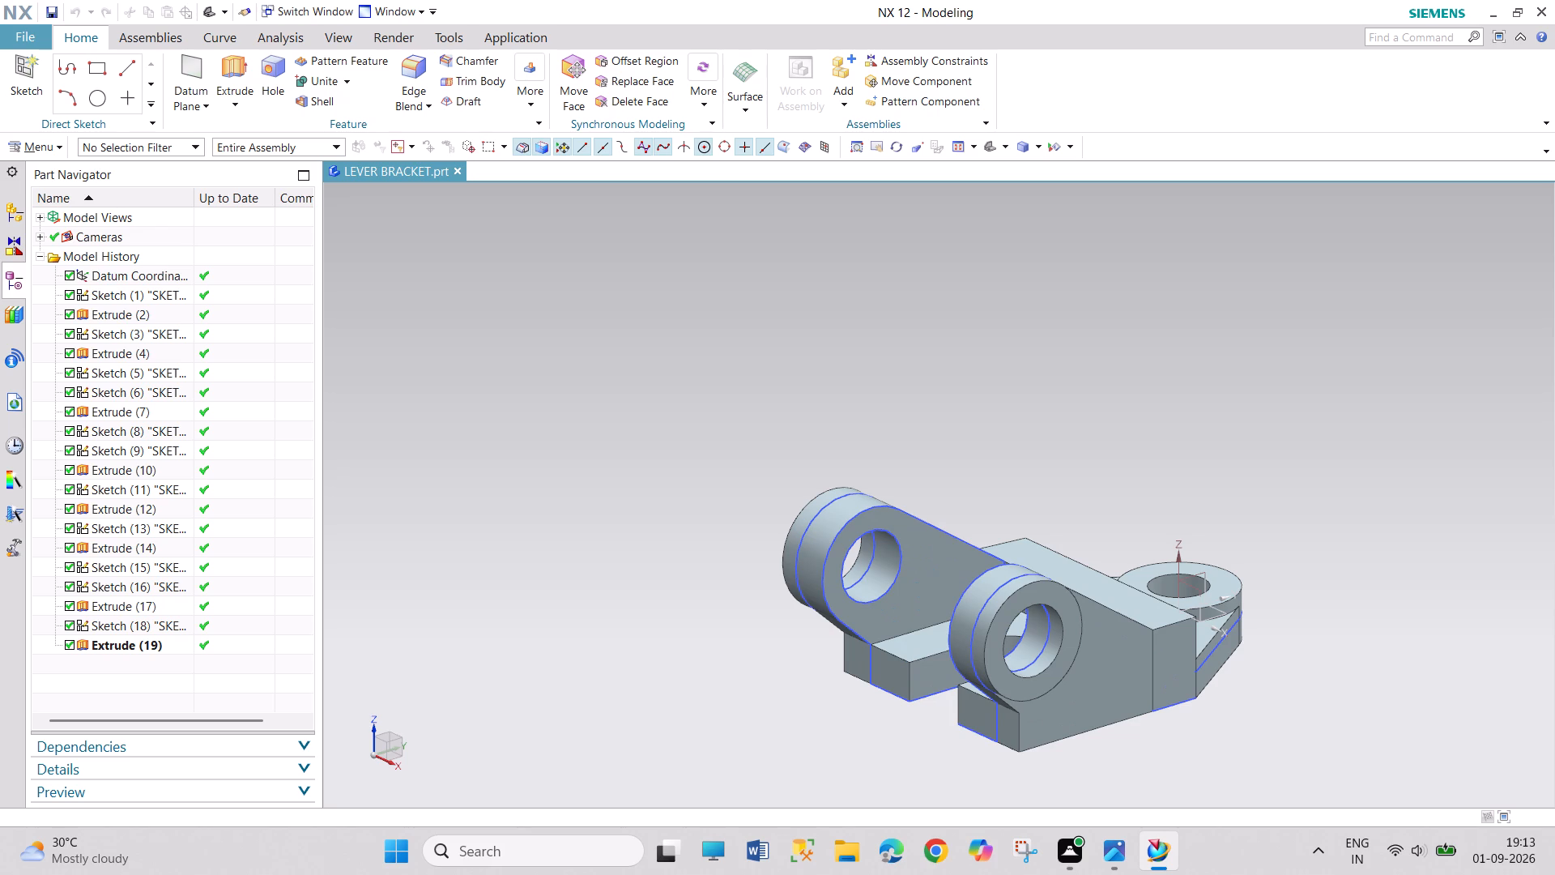
{"action": "middle_click_drag", "start_coordinate": [1114, 764], "coordinate": [1128, 764]}
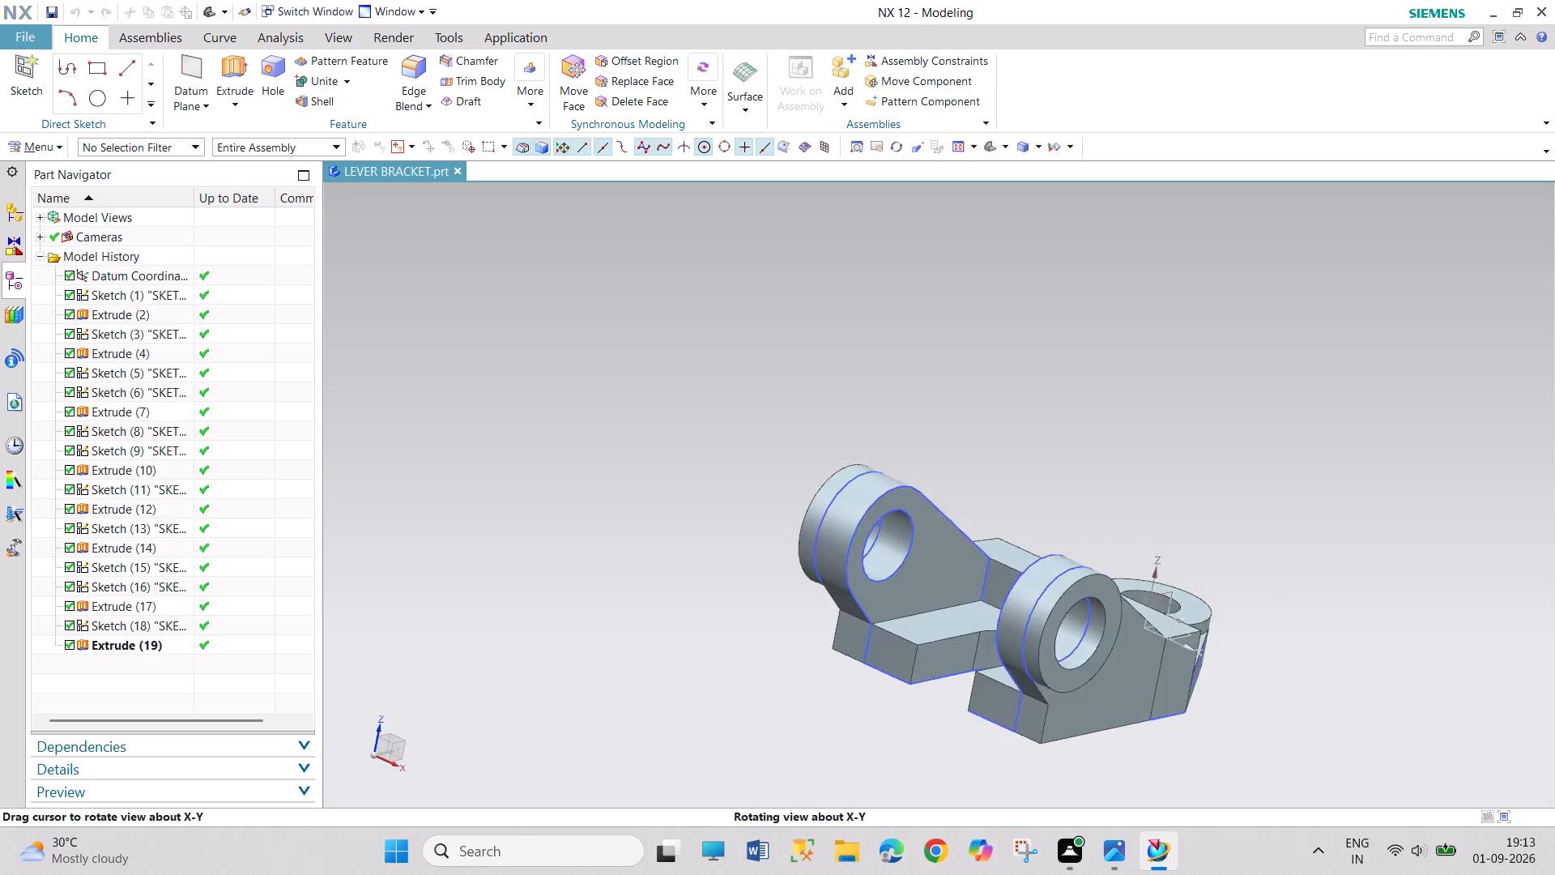
{"action": "middle_click_drag", "start_coordinate": [1128, 764], "coordinate": [1149, 757]}
{"action": "middle_click_drag", "start_coordinate": [1191, 751], "coordinate": [991, 638]}
{"action": "right_click_drag", "start_coordinate": [1191, 751], "coordinate": [995, 621]}
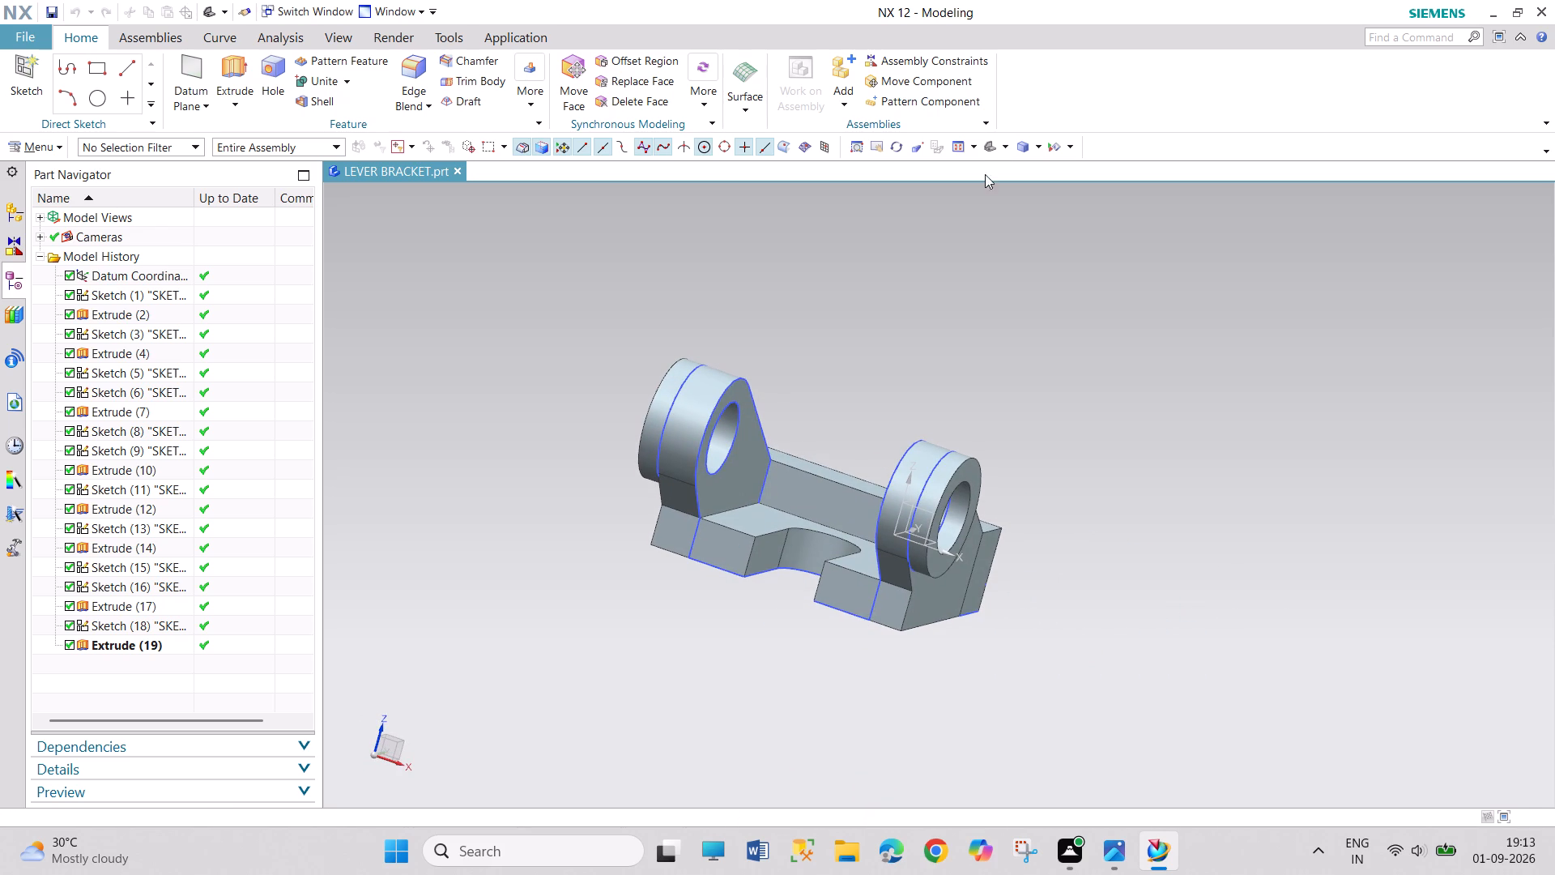
Restore the standard 3D orientation and inspect the lever bracket up close, finishing with the whole part centred in view.
{"action": "left_click", "coordinate": [982, 146]}
{"action": "scroll", "coordinate": [1112, 757], "scroll_direction": "up", "scroll_amount": 1}
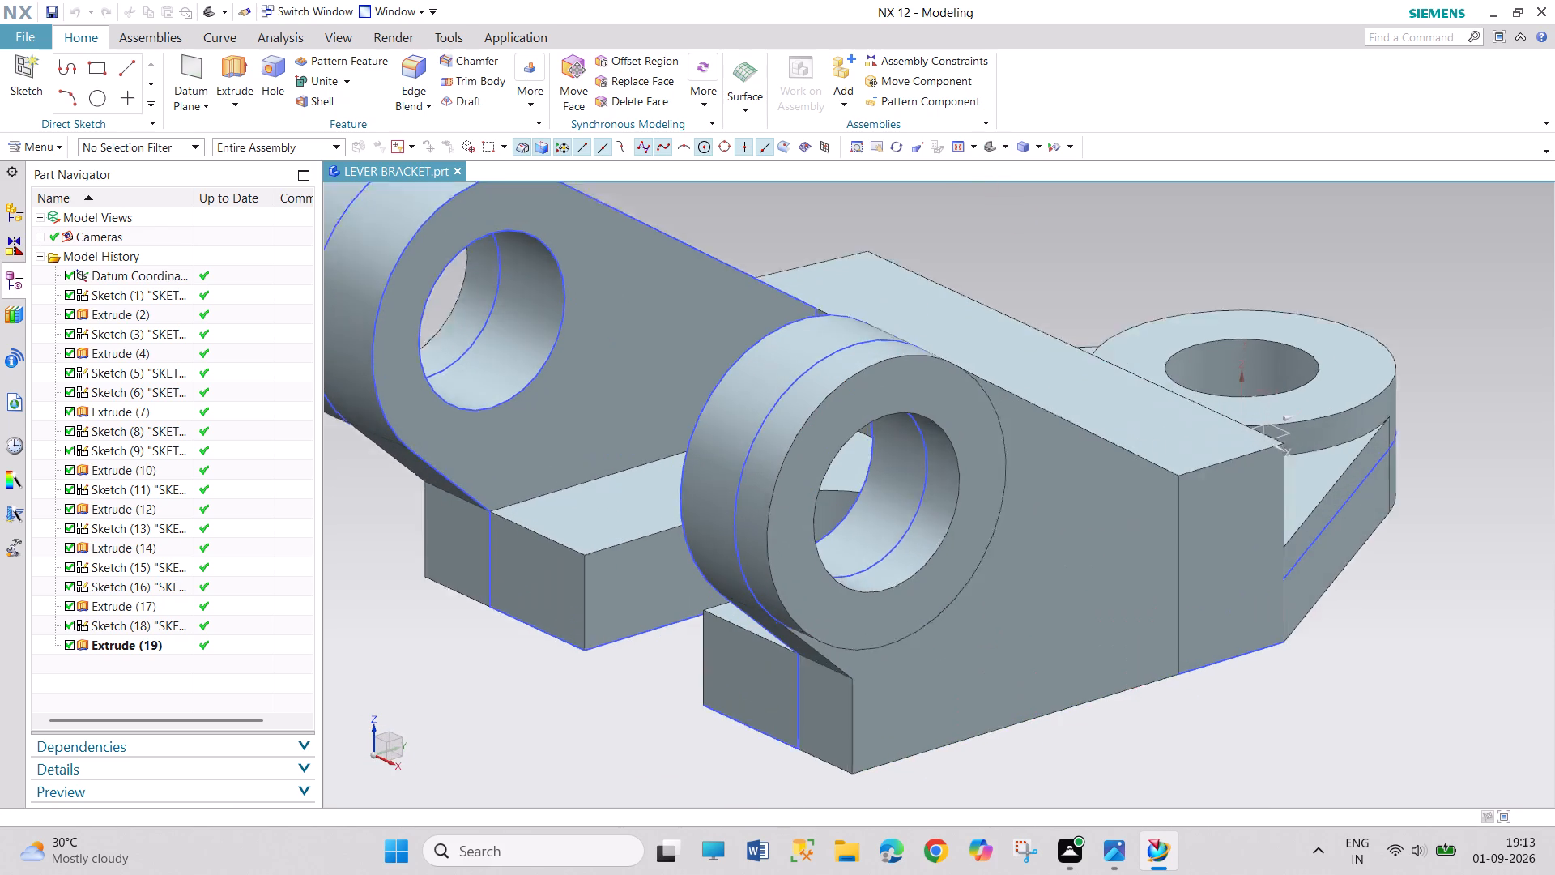
{"action": "scroll", "coordinate": [1112, 757], "scroll_direction": "up", "scroll_amount": 2}
{"action": "scroll", "coordinate": [1112, 758], "scroll_direction": "down", "scroll_amount": 5}
{"action": "scroll", "coordinate": [1027, 809], "scroll_direction": "up", "scroll_amount": 4}
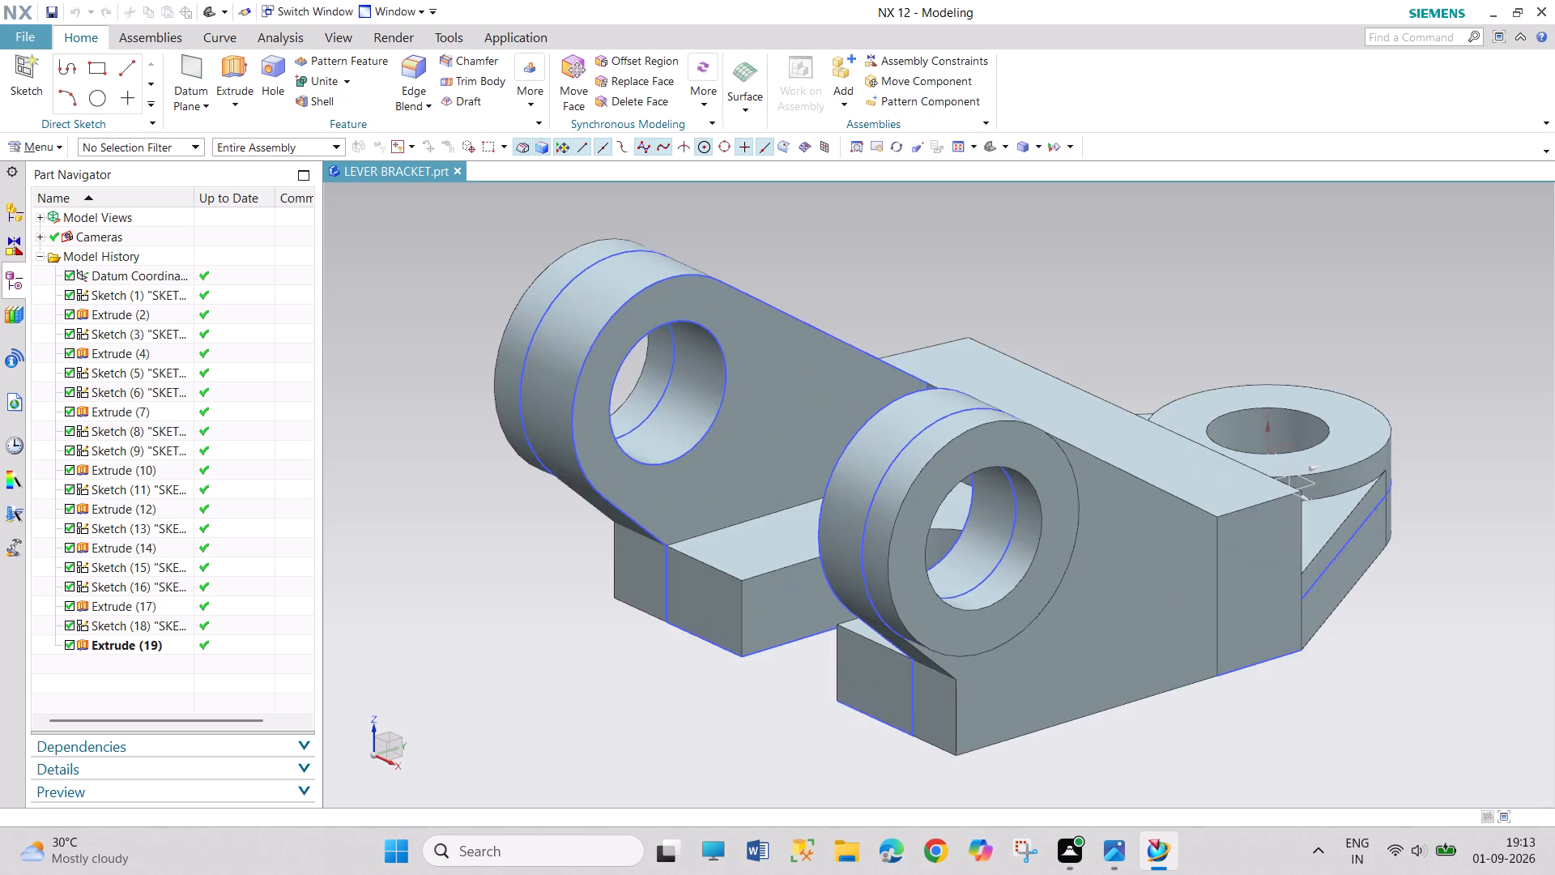
{"action": "scroll", "coordinate": [1020, 794], "scroll_direction": "down", "scroll_amount": 3}
{"action": "middle_click_drag", "start_coordinate": [1077, 768], "coordinate": [963, 608]}
{"action": "right_click_drag", "start_coordinate": [1077, 768], "coordinate": [964, 608]}
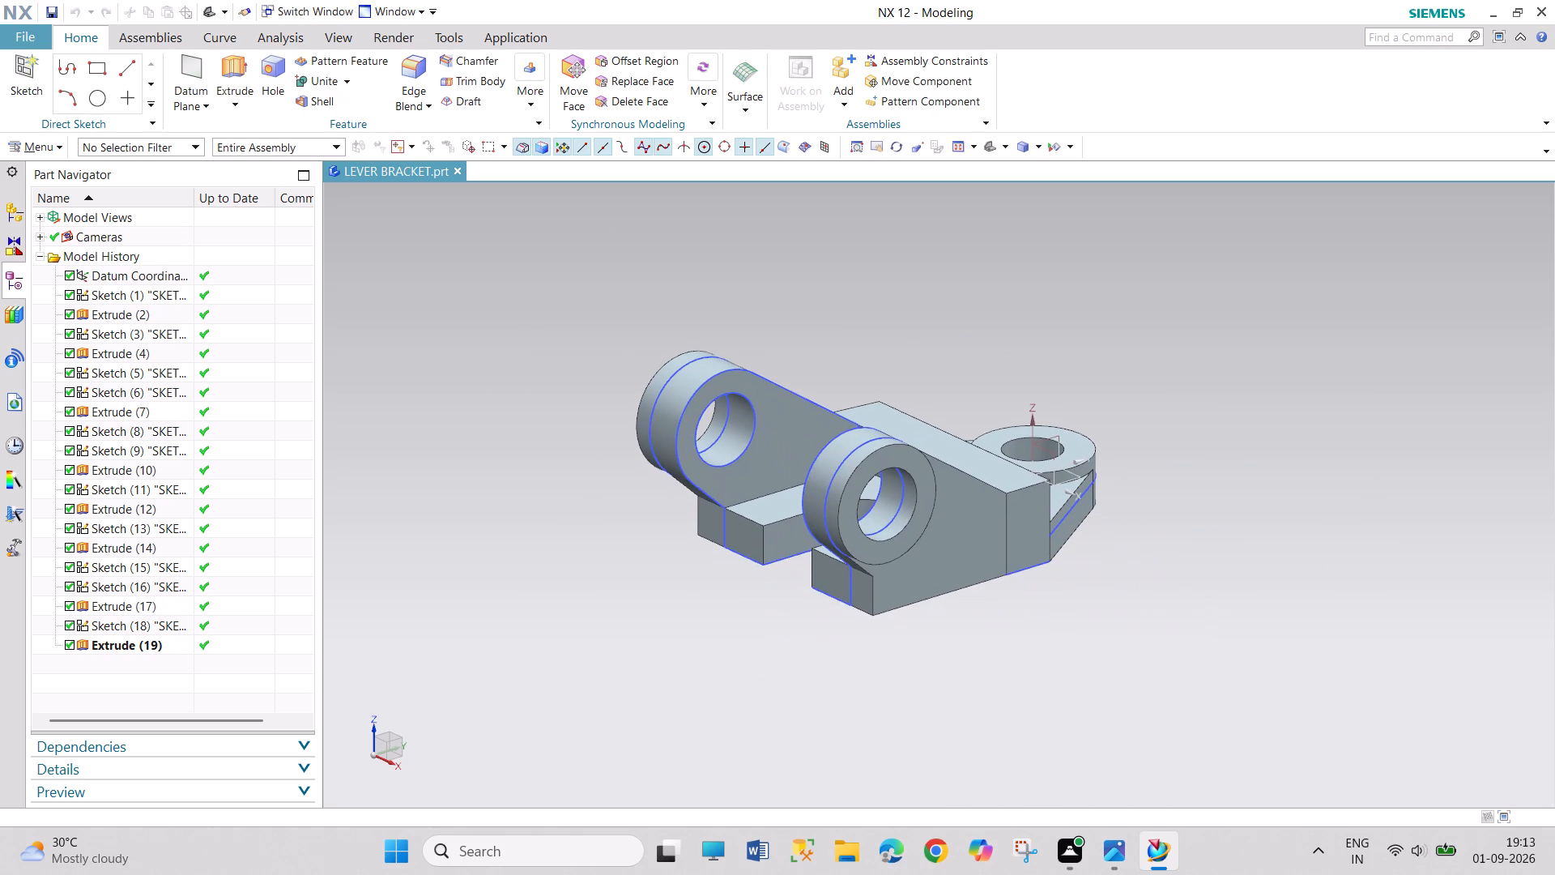
{"action": "right_click_drag", "start_coordinate": [964, 608], "coordinate": [965, 608]}
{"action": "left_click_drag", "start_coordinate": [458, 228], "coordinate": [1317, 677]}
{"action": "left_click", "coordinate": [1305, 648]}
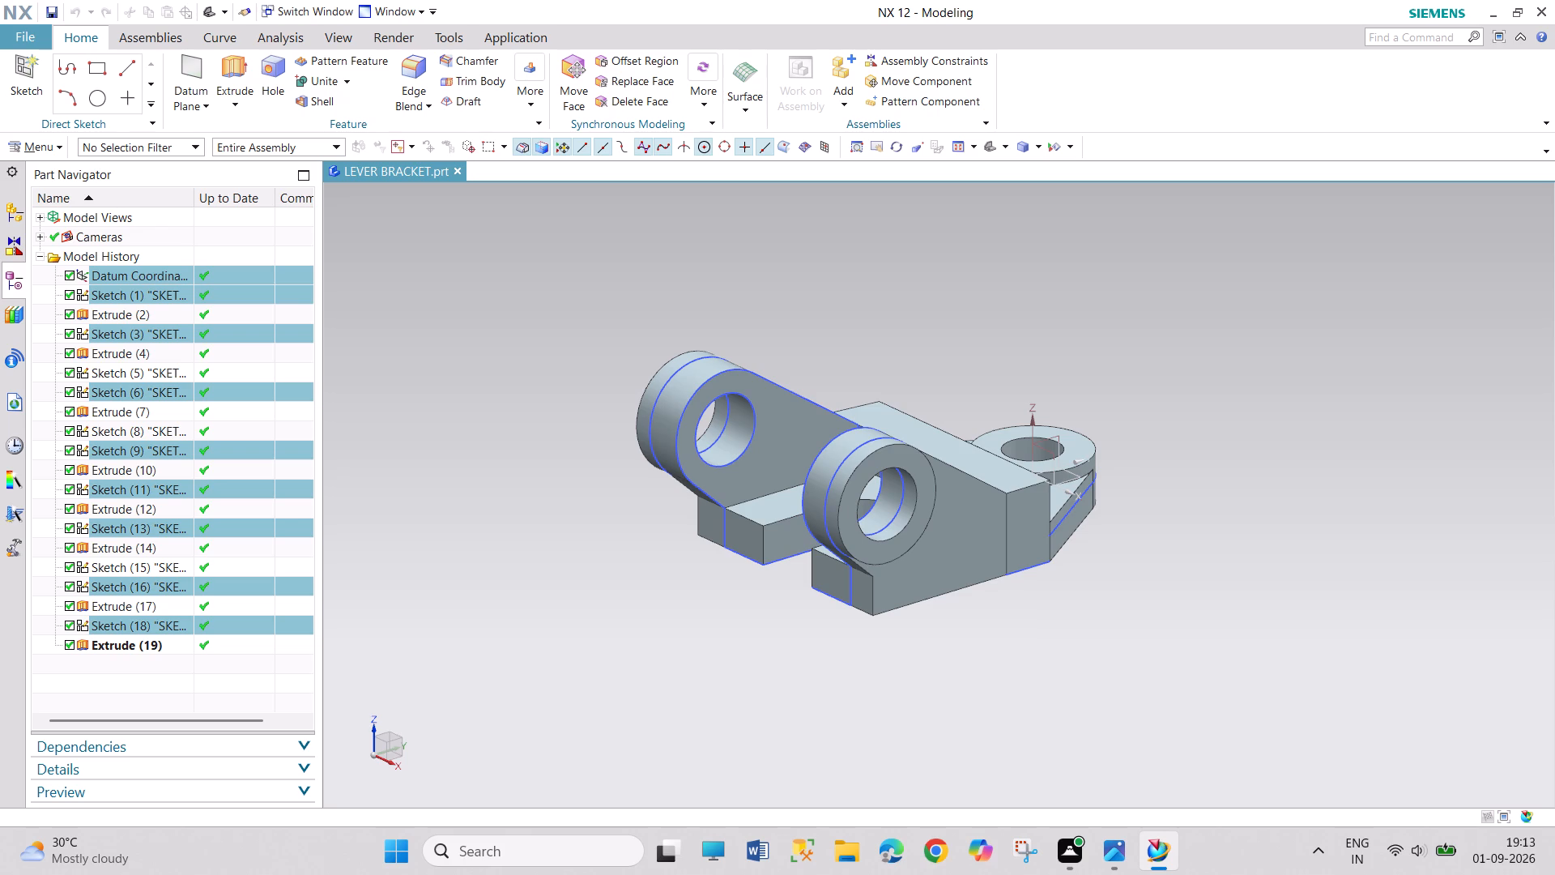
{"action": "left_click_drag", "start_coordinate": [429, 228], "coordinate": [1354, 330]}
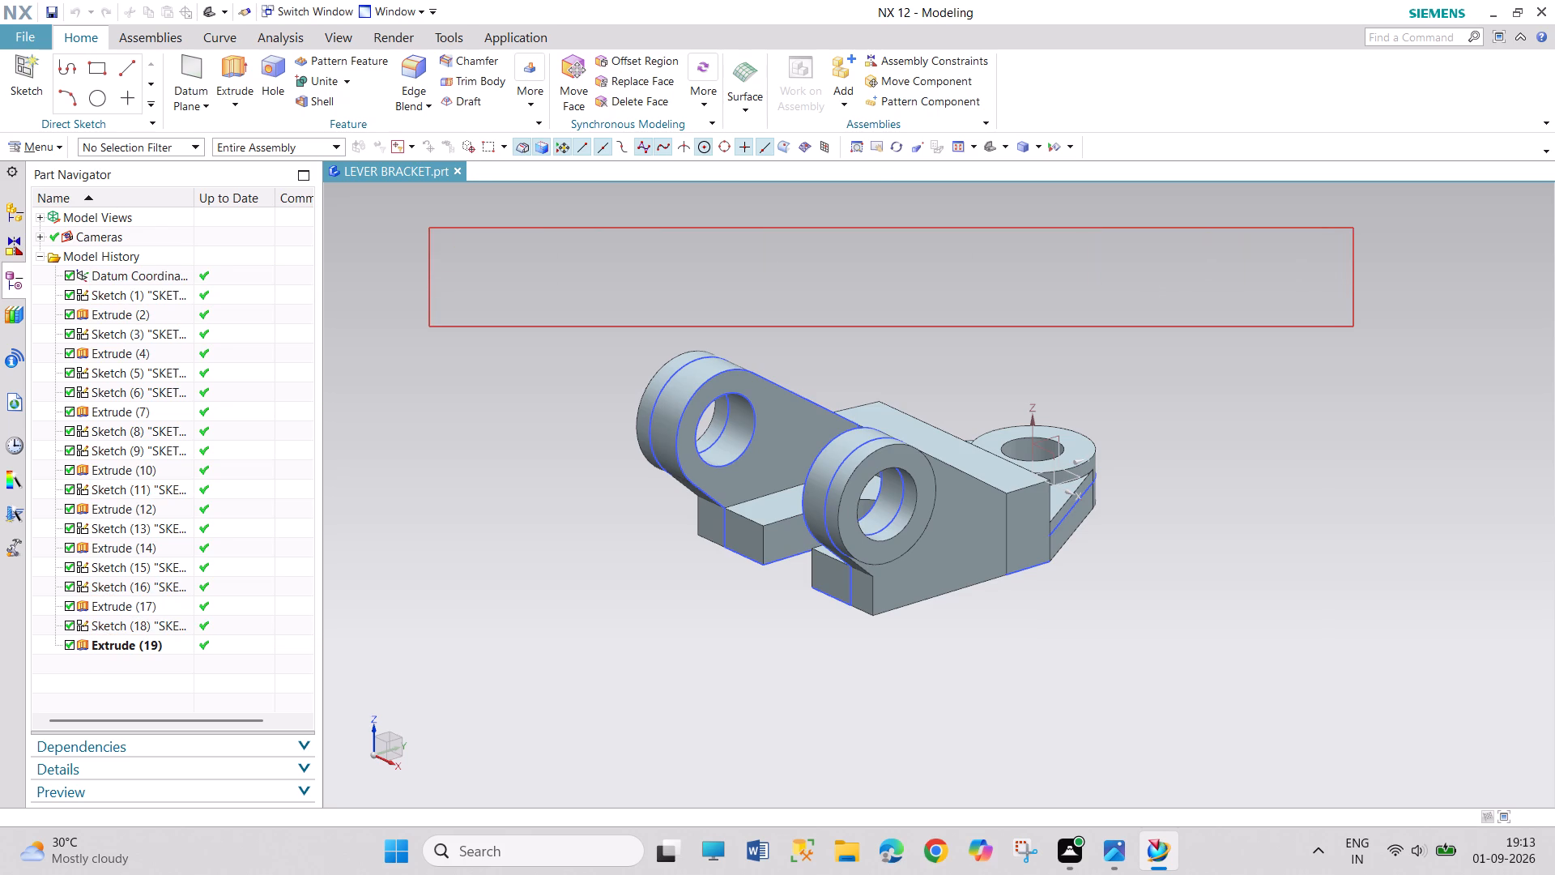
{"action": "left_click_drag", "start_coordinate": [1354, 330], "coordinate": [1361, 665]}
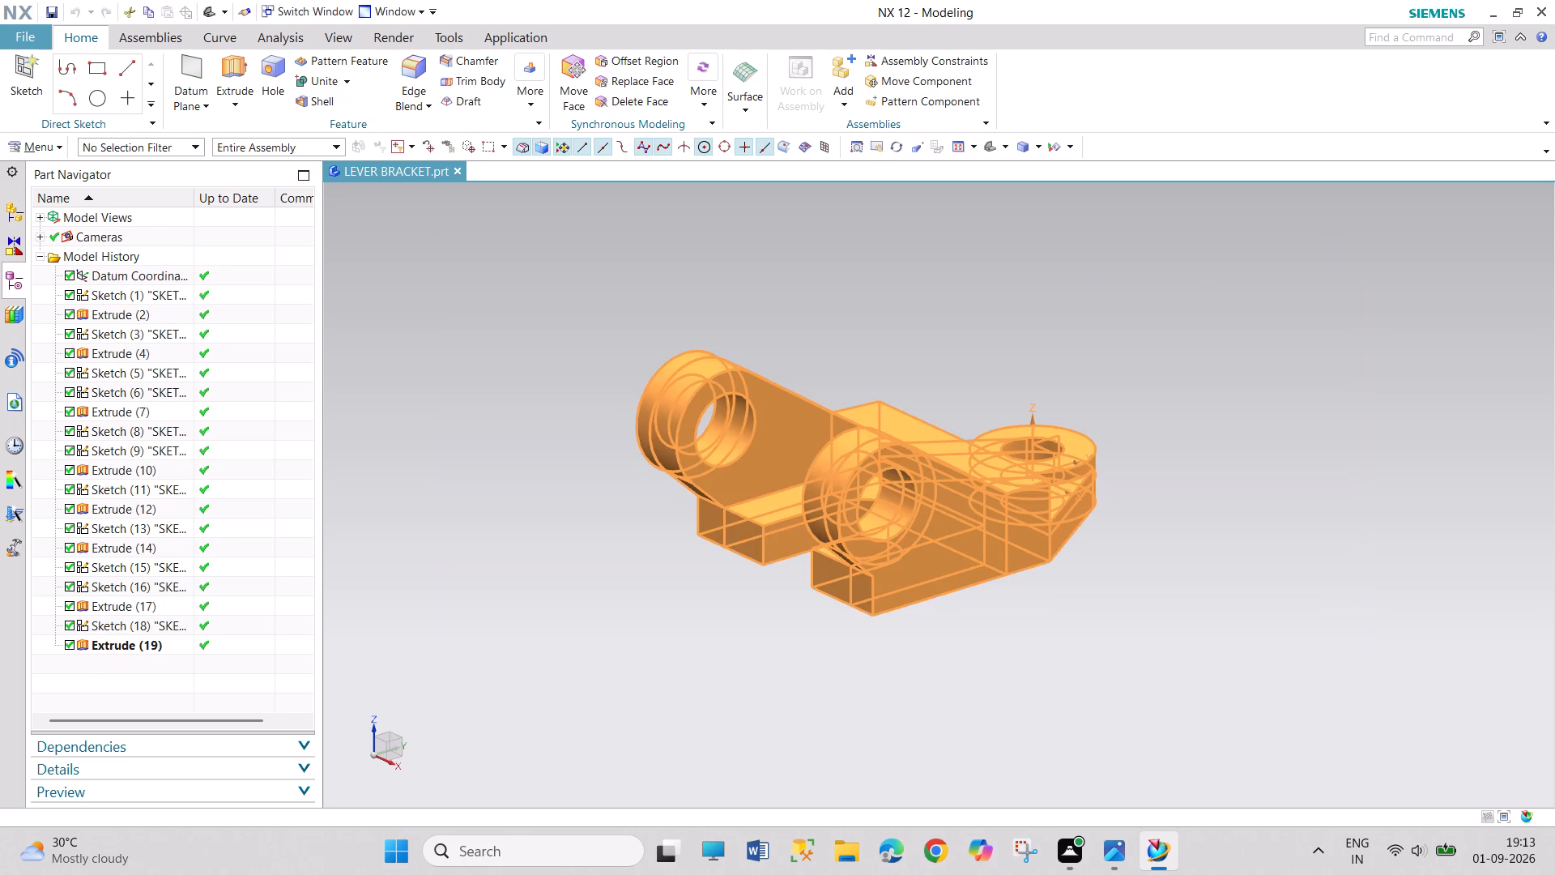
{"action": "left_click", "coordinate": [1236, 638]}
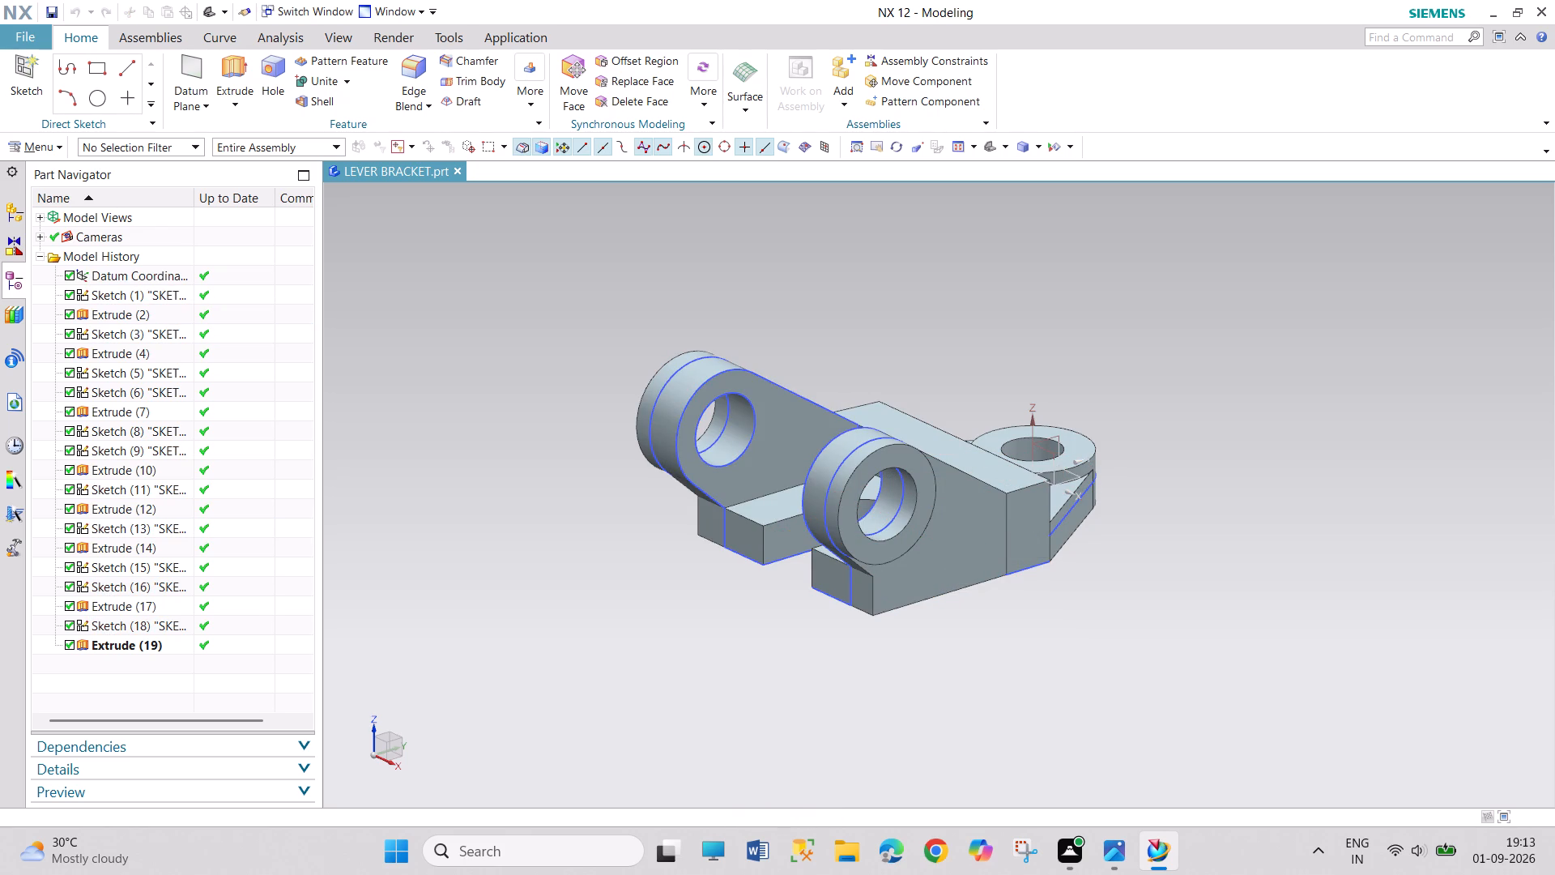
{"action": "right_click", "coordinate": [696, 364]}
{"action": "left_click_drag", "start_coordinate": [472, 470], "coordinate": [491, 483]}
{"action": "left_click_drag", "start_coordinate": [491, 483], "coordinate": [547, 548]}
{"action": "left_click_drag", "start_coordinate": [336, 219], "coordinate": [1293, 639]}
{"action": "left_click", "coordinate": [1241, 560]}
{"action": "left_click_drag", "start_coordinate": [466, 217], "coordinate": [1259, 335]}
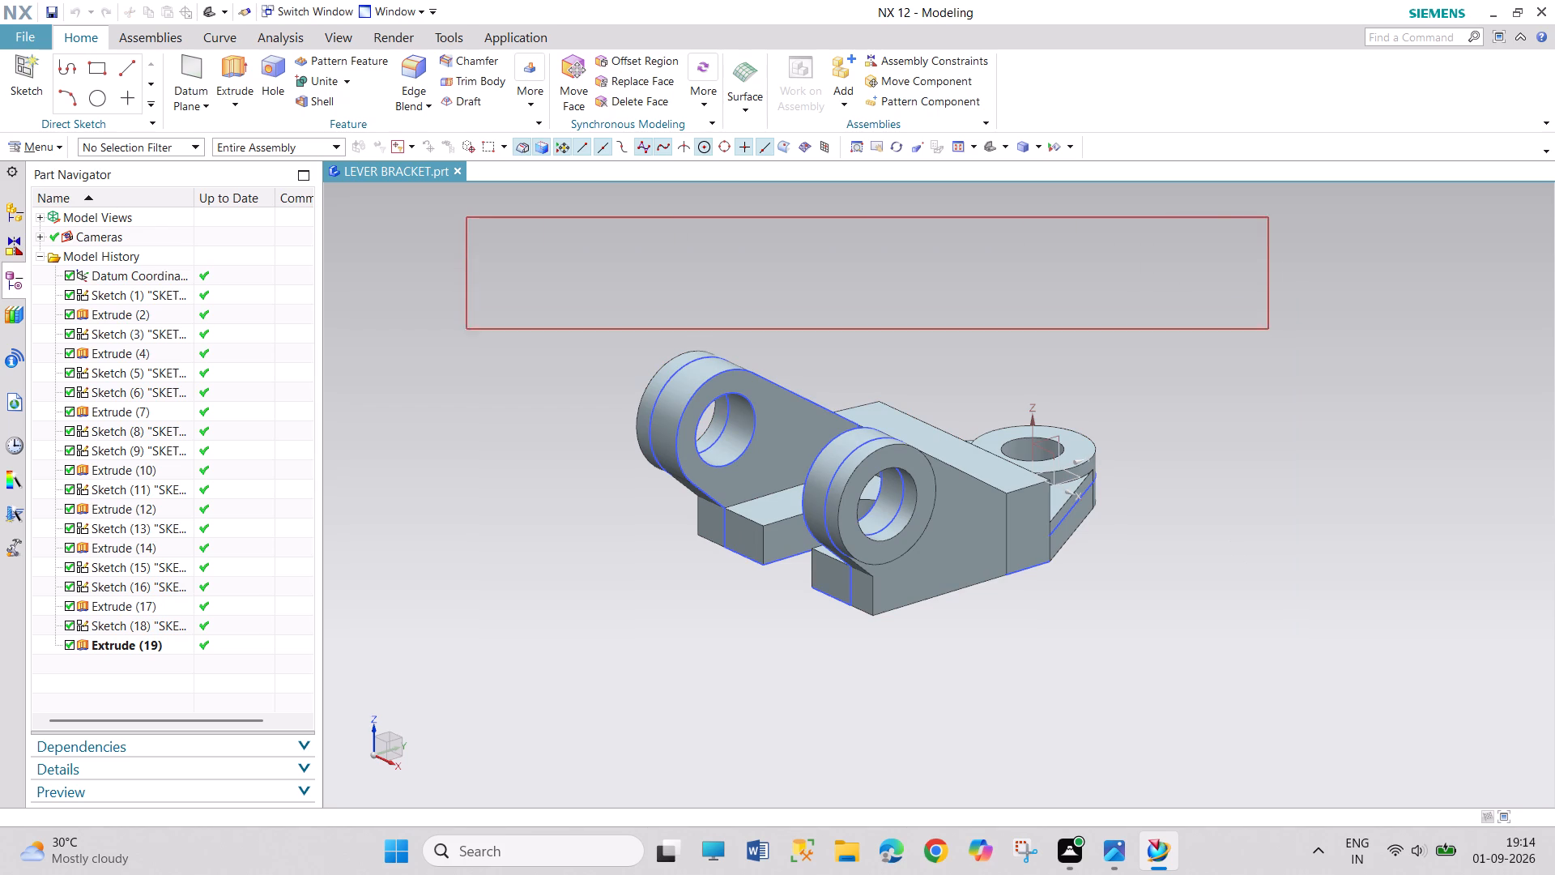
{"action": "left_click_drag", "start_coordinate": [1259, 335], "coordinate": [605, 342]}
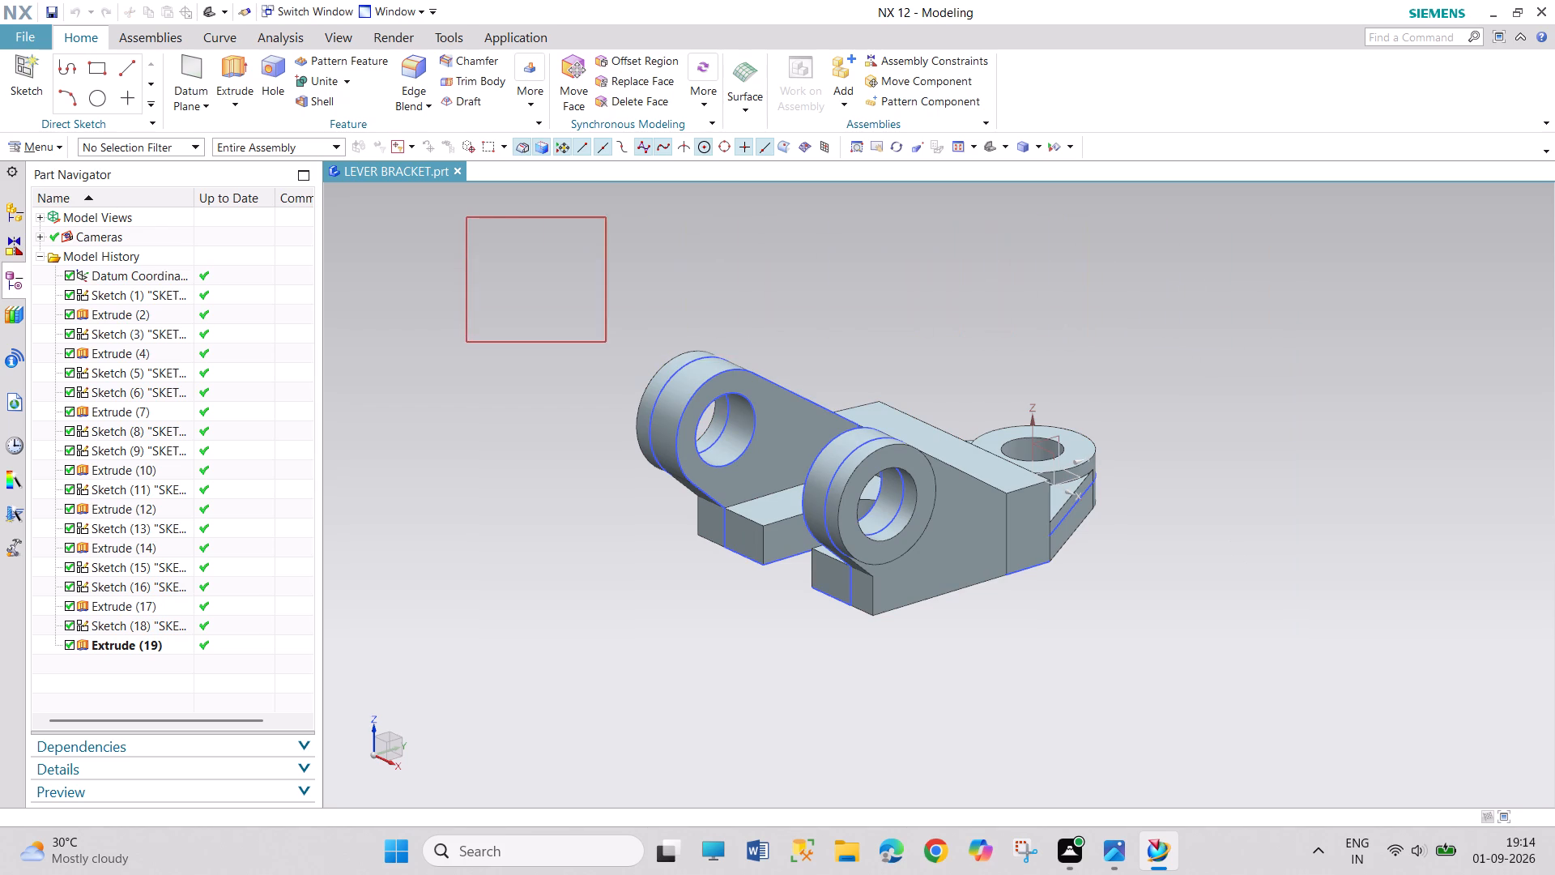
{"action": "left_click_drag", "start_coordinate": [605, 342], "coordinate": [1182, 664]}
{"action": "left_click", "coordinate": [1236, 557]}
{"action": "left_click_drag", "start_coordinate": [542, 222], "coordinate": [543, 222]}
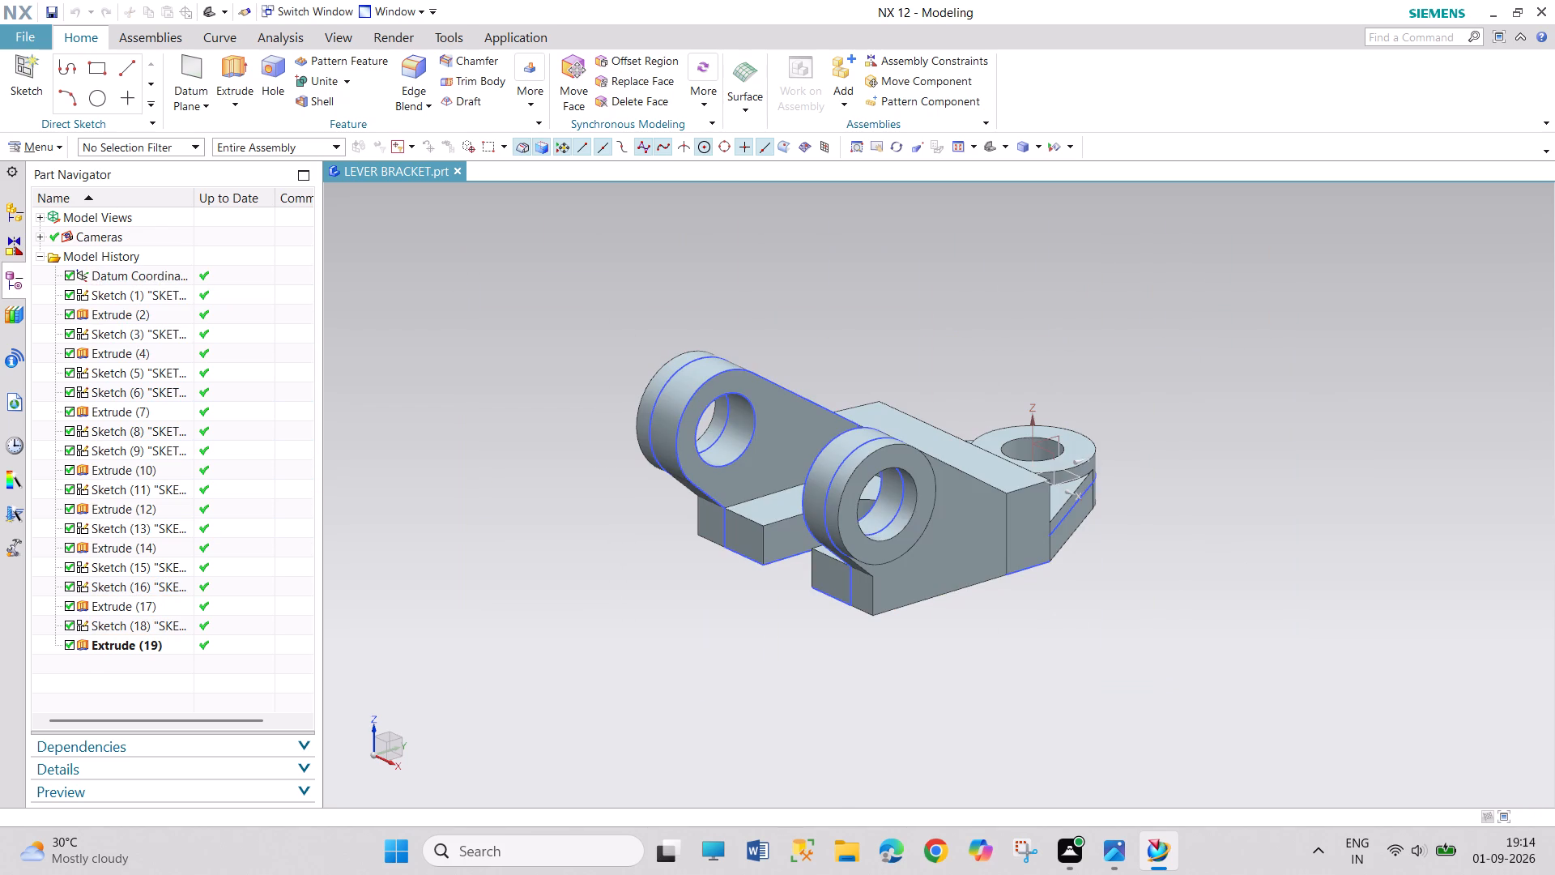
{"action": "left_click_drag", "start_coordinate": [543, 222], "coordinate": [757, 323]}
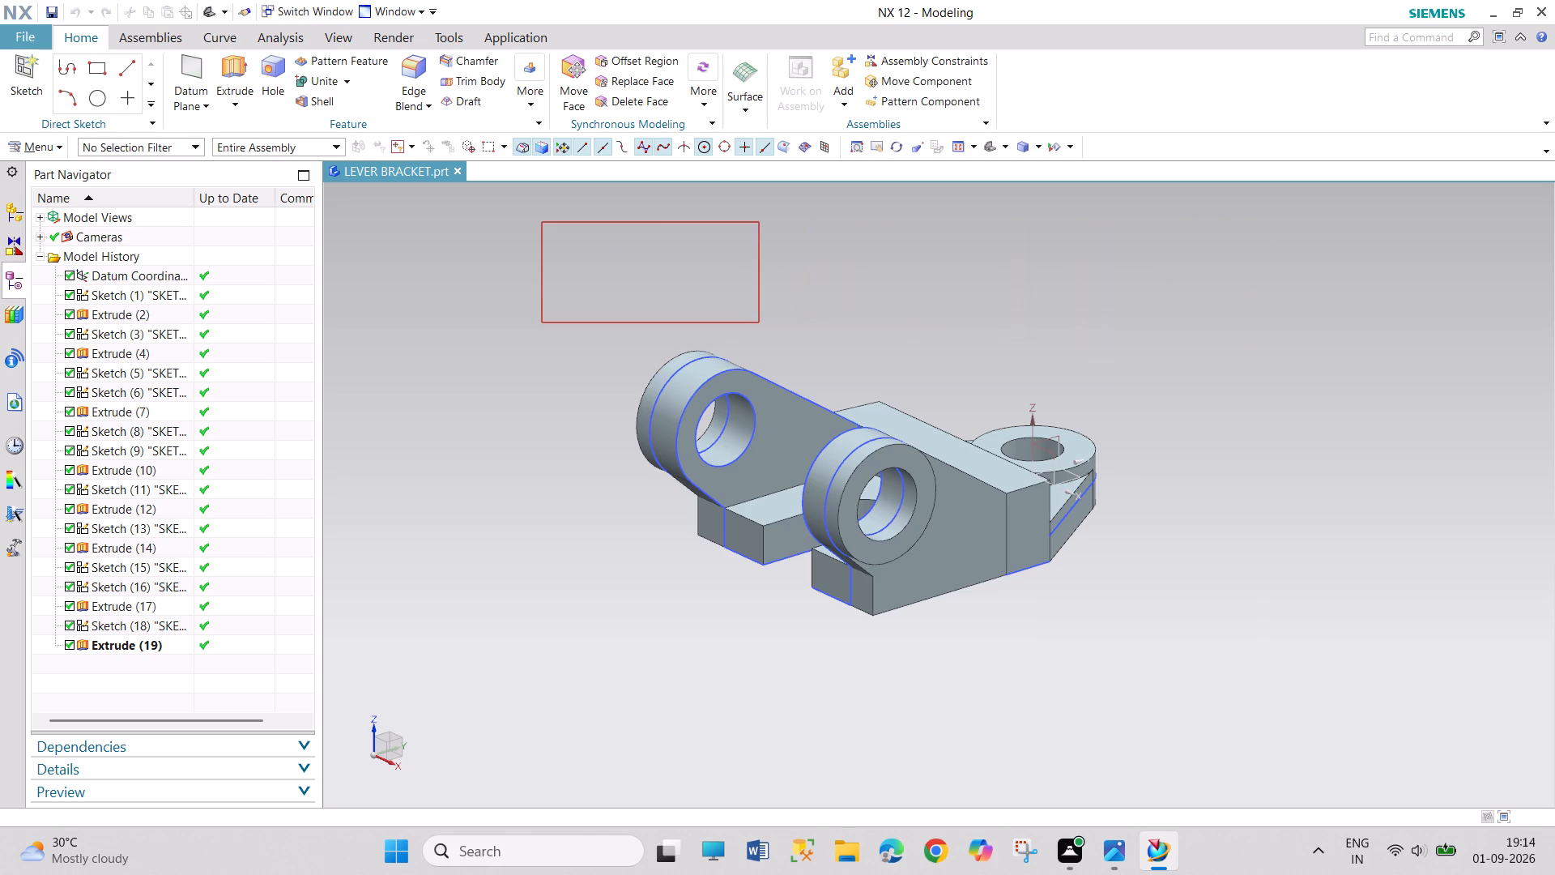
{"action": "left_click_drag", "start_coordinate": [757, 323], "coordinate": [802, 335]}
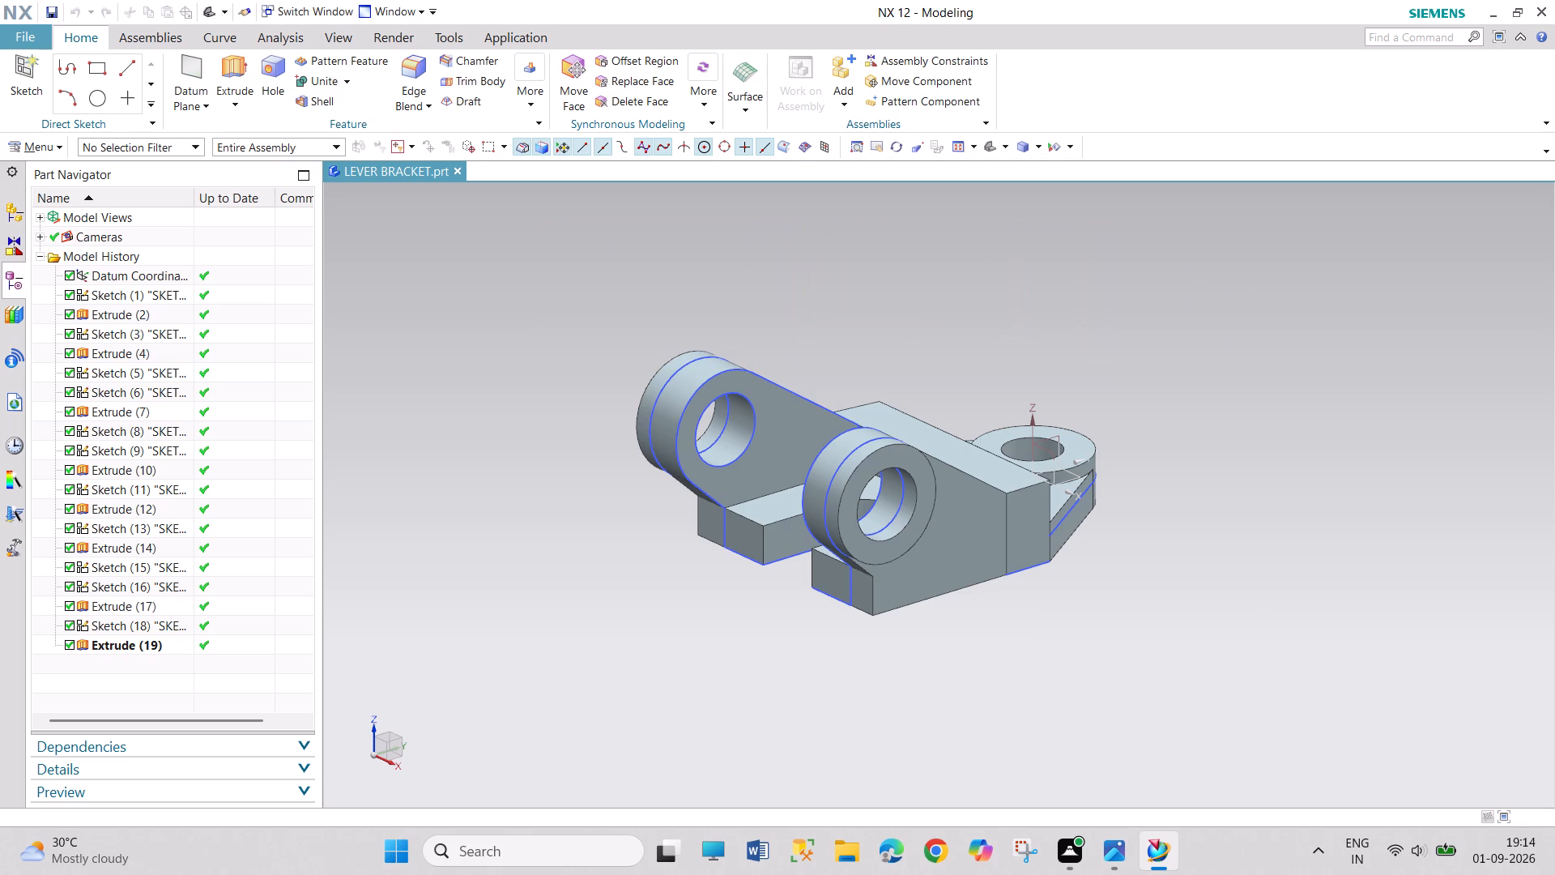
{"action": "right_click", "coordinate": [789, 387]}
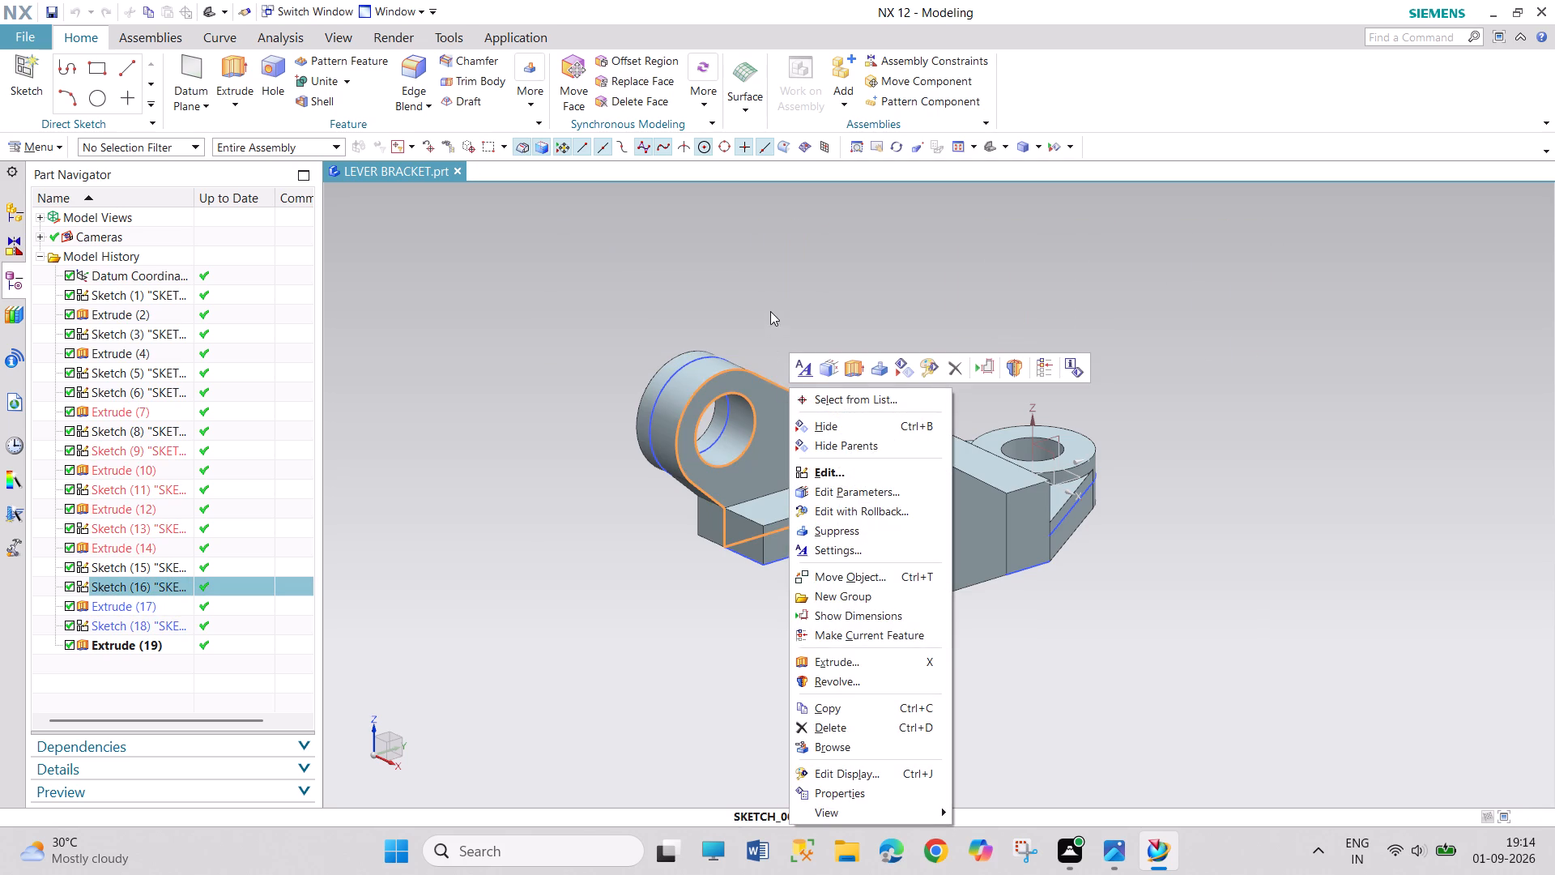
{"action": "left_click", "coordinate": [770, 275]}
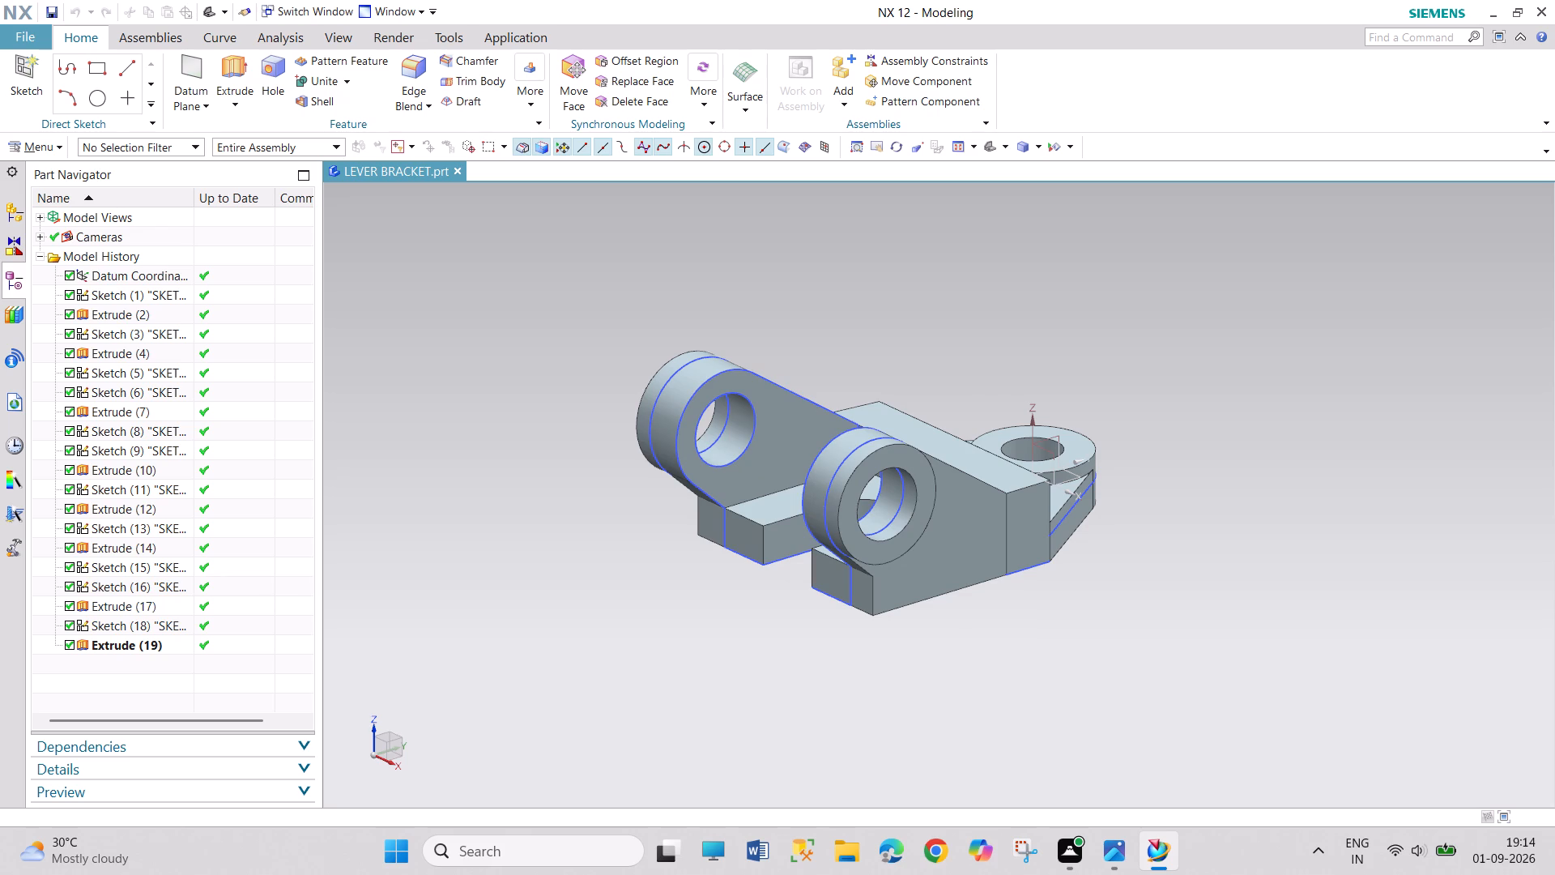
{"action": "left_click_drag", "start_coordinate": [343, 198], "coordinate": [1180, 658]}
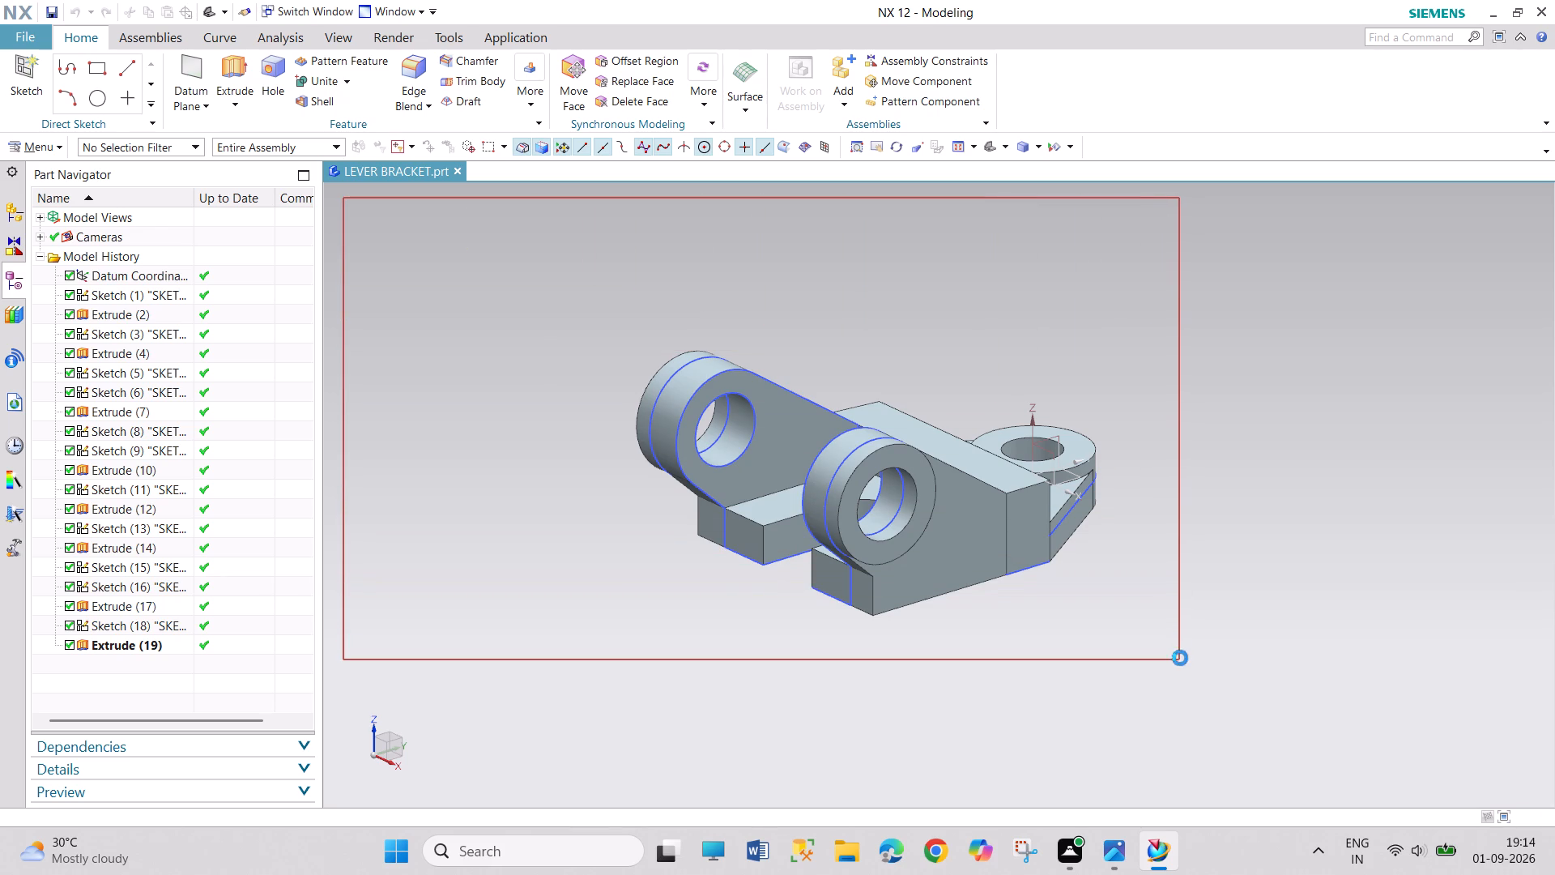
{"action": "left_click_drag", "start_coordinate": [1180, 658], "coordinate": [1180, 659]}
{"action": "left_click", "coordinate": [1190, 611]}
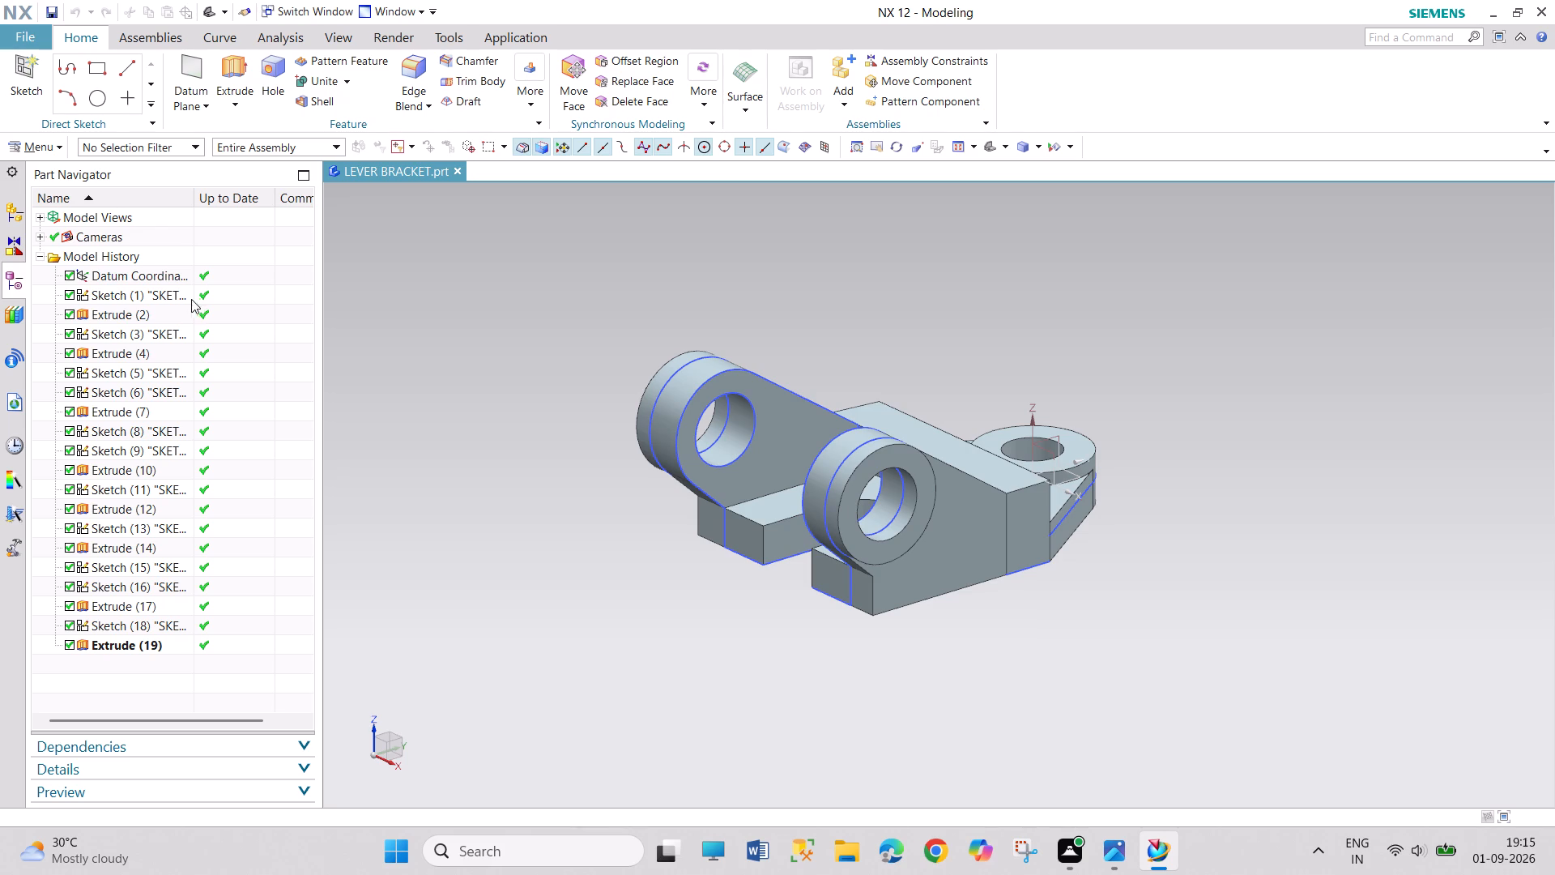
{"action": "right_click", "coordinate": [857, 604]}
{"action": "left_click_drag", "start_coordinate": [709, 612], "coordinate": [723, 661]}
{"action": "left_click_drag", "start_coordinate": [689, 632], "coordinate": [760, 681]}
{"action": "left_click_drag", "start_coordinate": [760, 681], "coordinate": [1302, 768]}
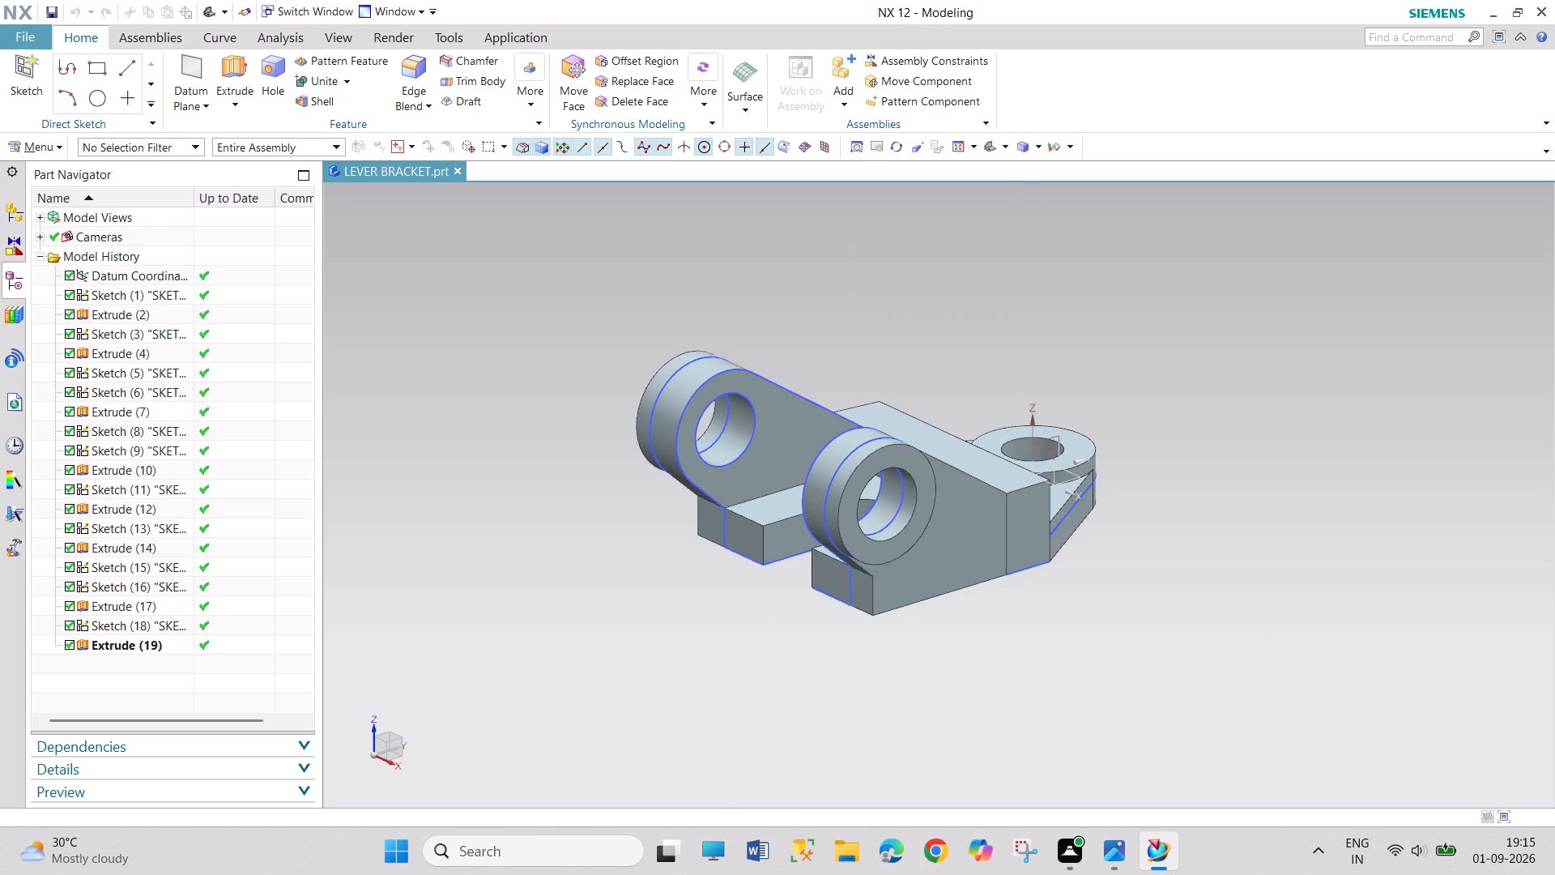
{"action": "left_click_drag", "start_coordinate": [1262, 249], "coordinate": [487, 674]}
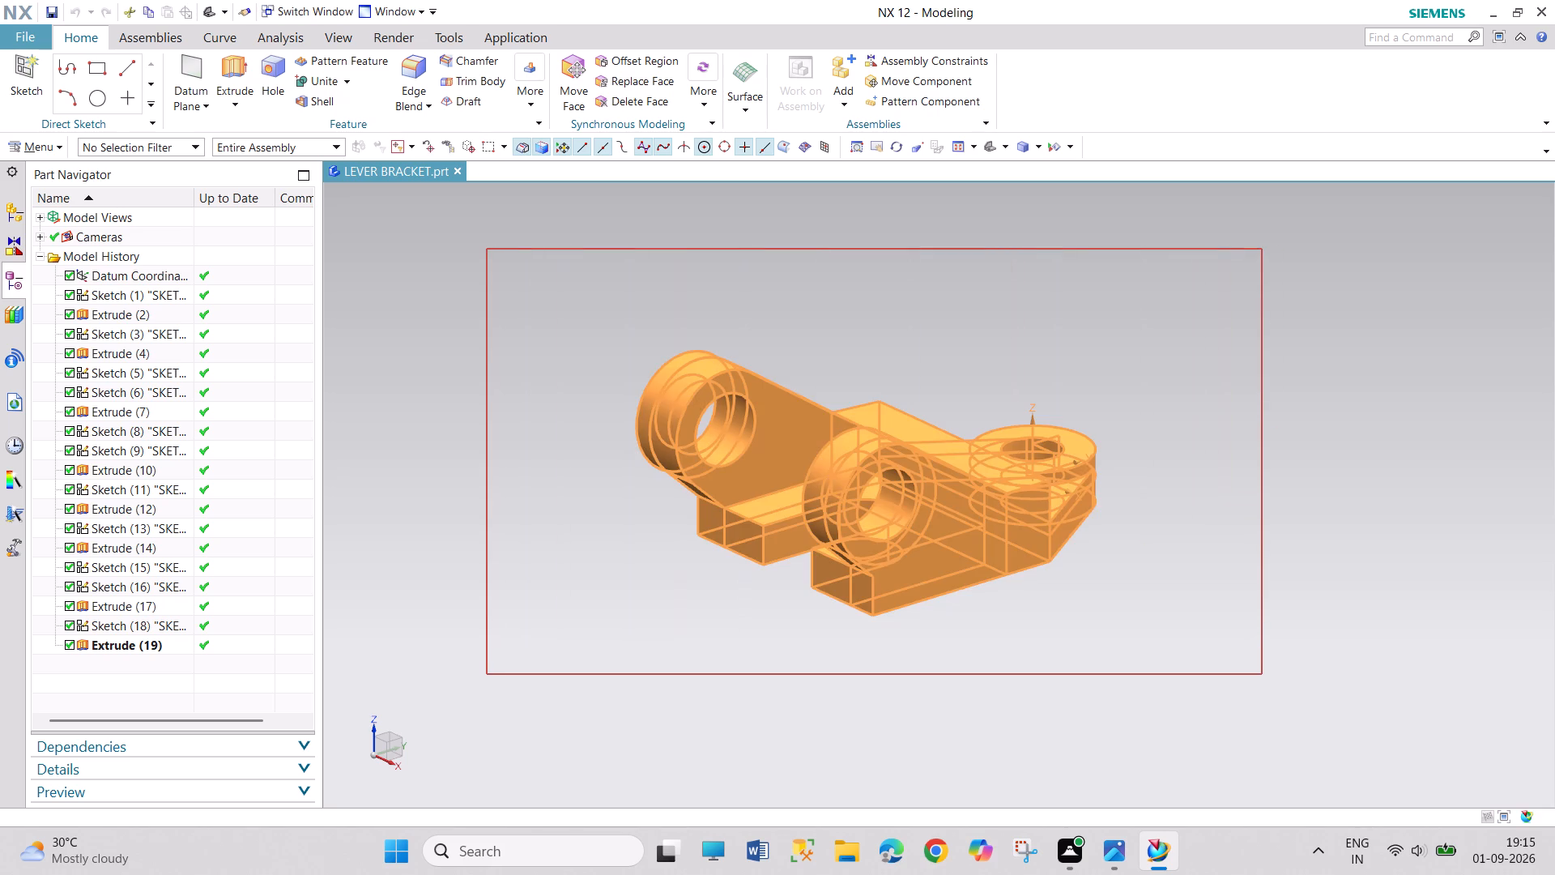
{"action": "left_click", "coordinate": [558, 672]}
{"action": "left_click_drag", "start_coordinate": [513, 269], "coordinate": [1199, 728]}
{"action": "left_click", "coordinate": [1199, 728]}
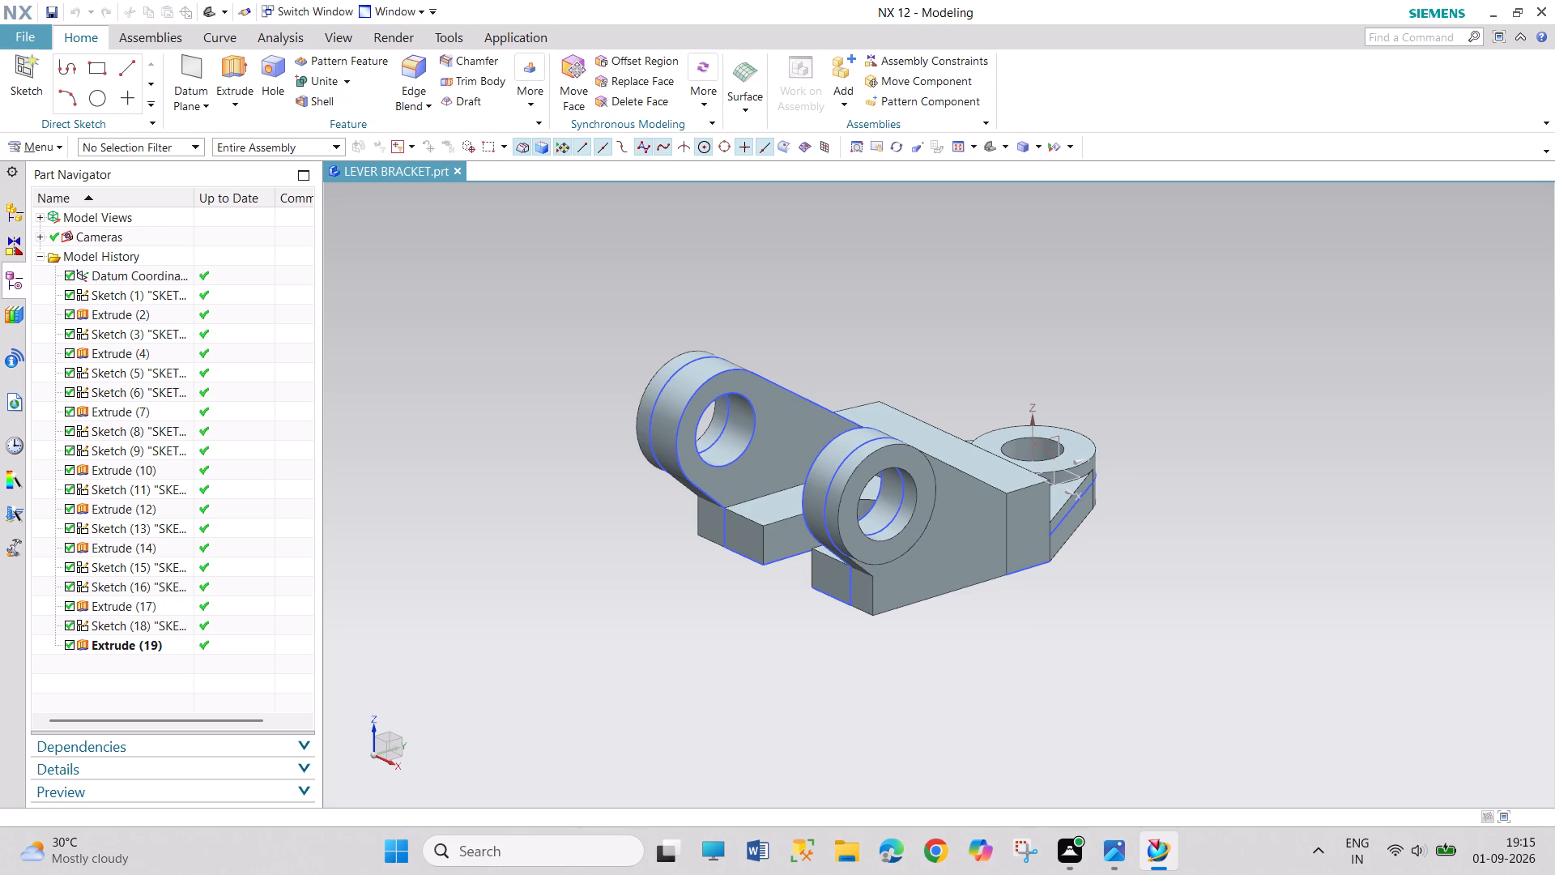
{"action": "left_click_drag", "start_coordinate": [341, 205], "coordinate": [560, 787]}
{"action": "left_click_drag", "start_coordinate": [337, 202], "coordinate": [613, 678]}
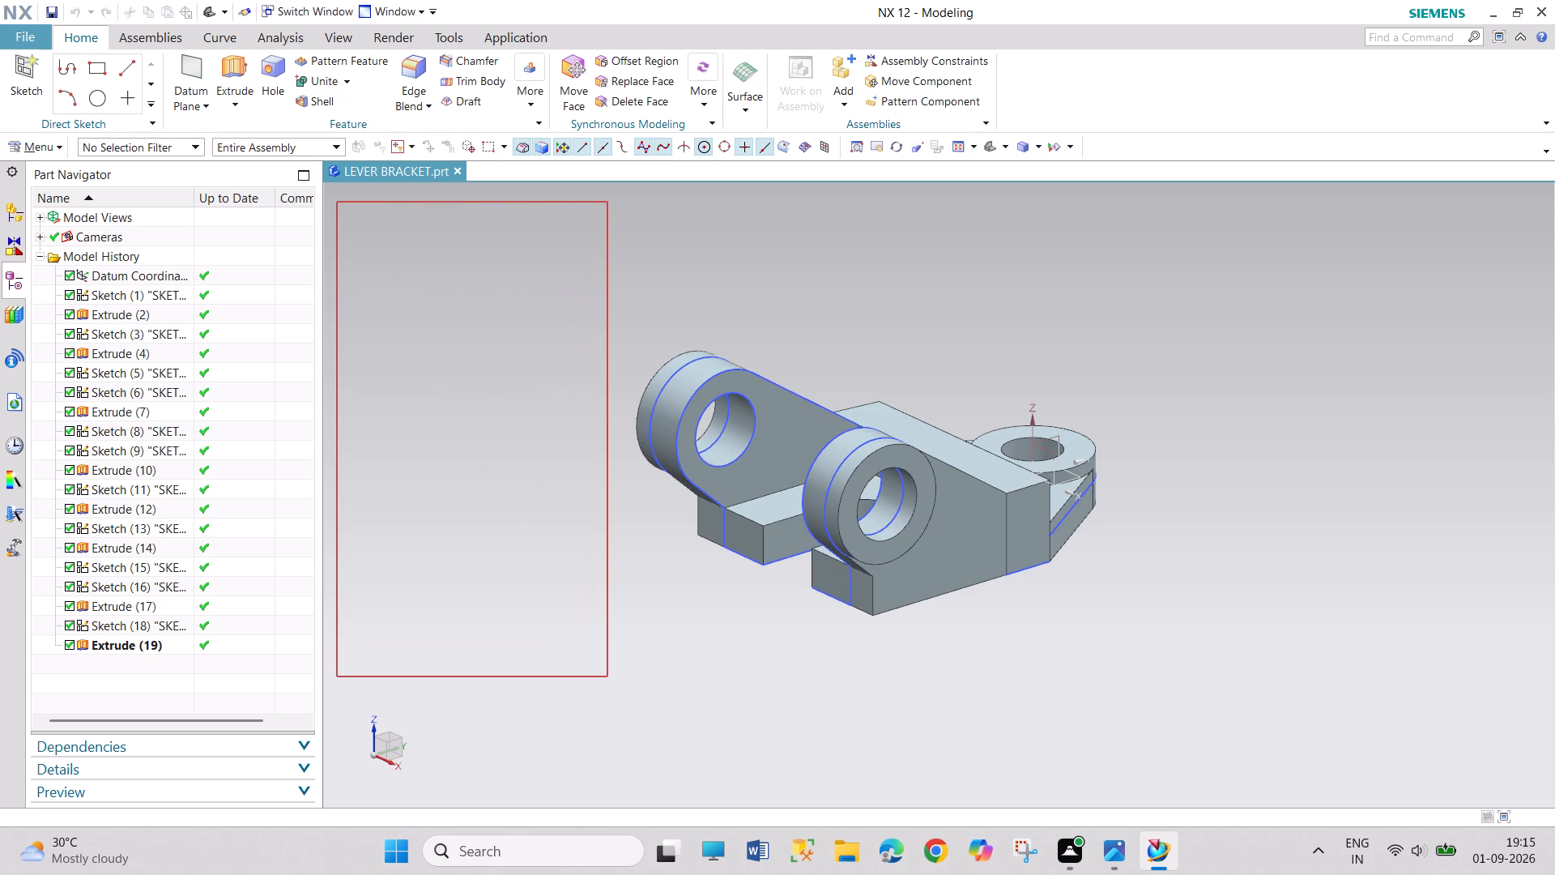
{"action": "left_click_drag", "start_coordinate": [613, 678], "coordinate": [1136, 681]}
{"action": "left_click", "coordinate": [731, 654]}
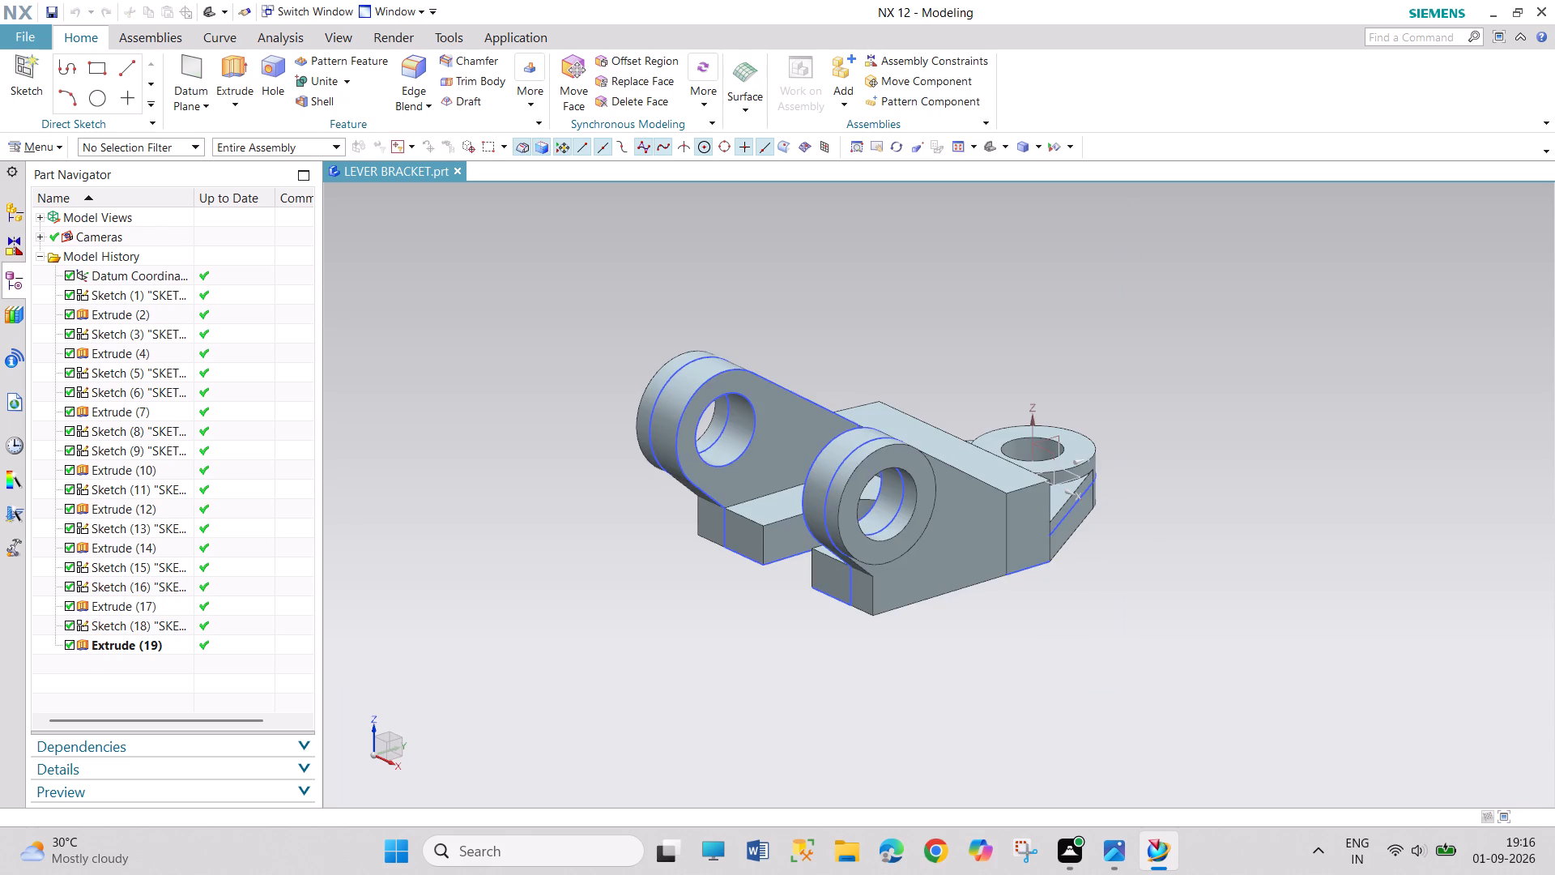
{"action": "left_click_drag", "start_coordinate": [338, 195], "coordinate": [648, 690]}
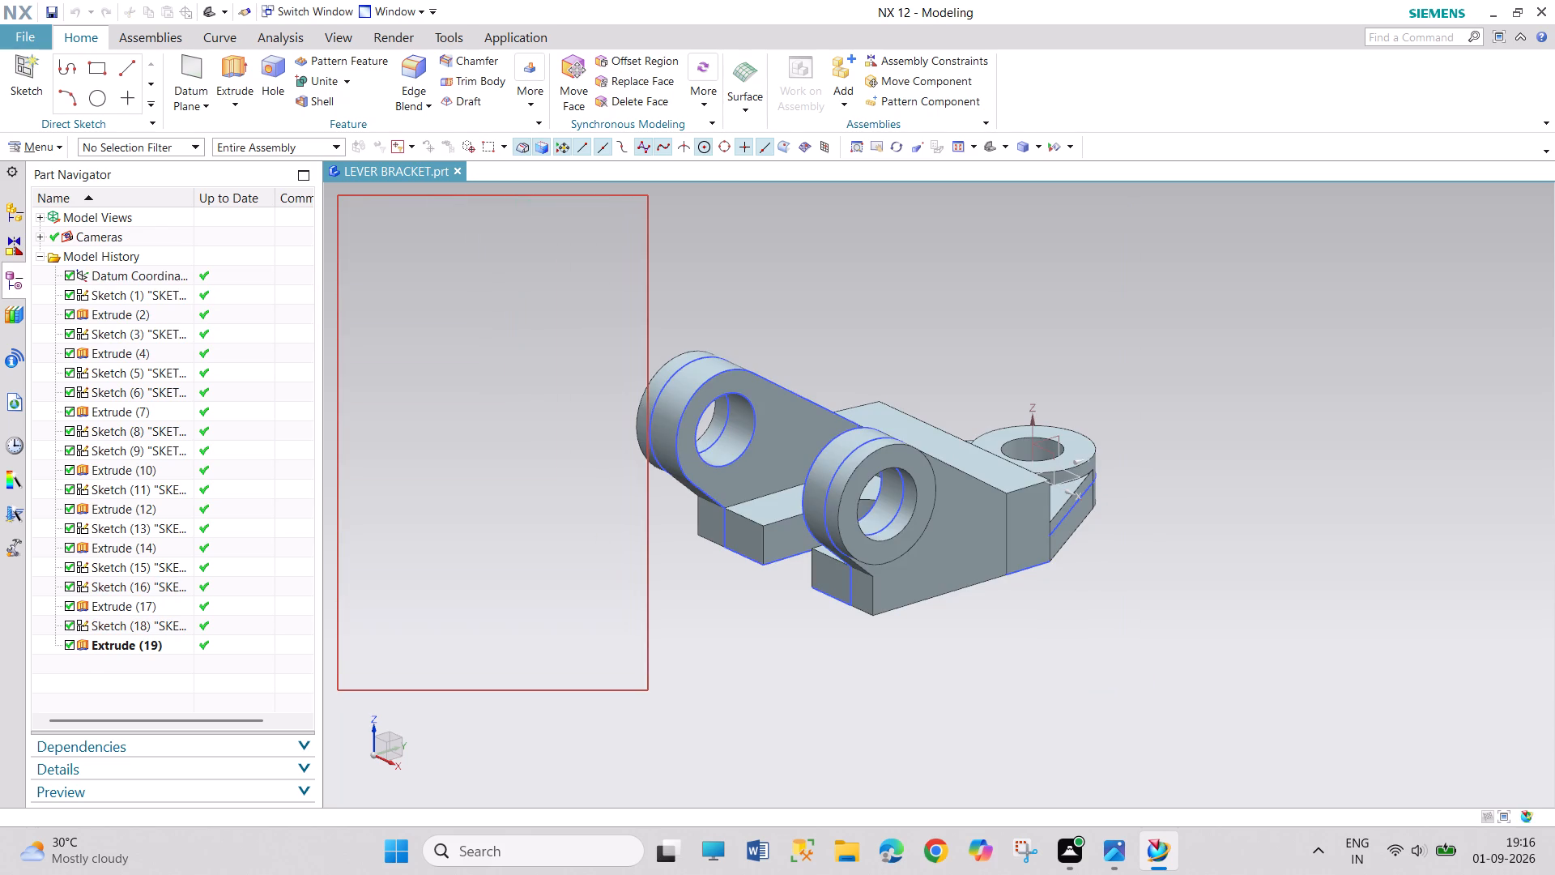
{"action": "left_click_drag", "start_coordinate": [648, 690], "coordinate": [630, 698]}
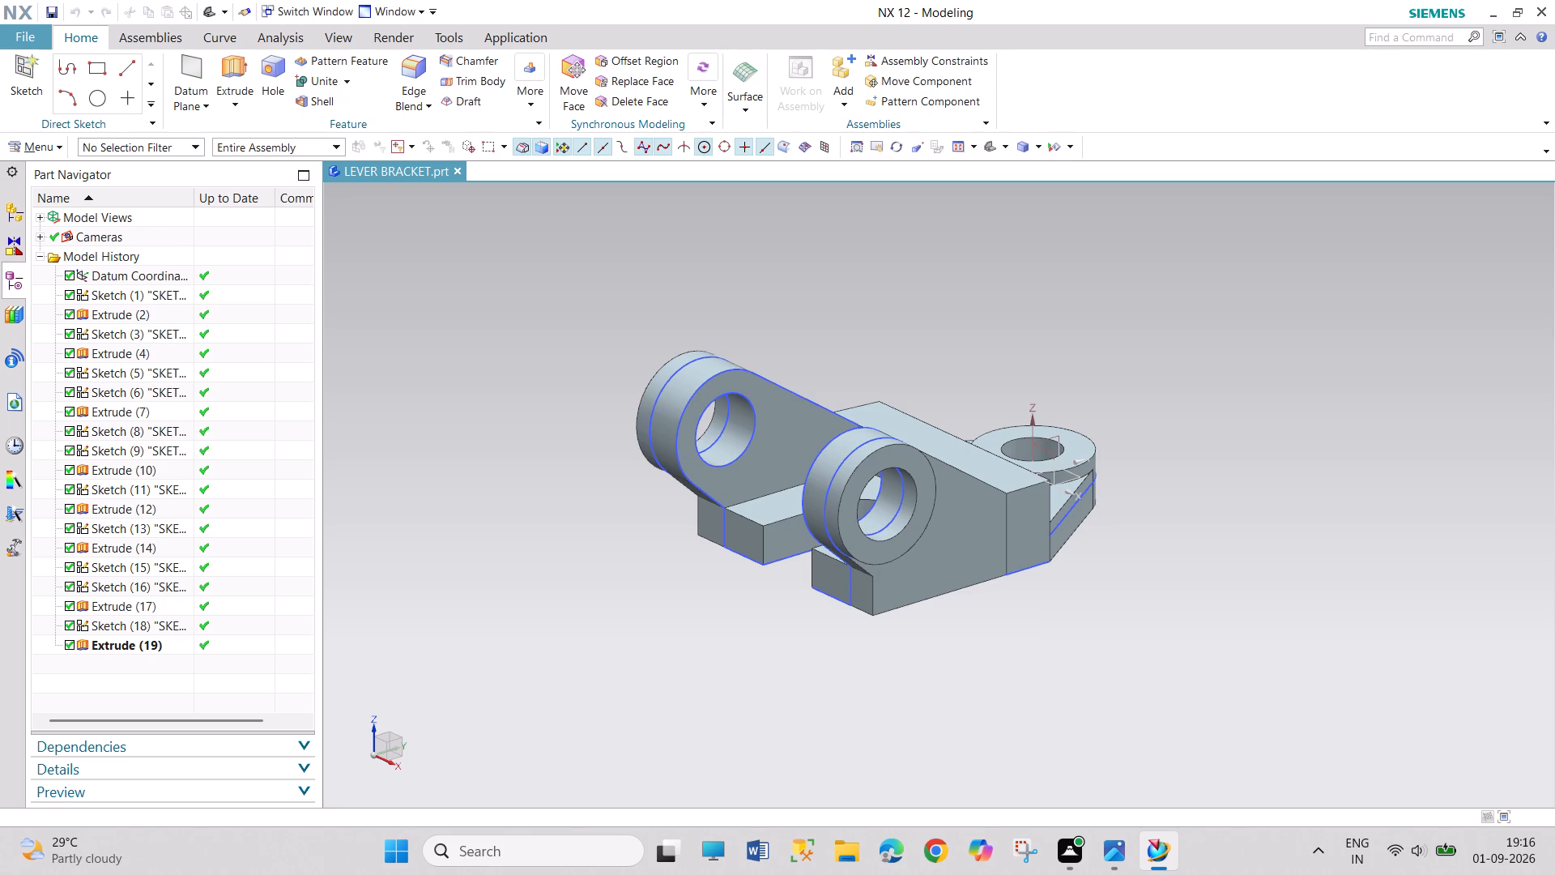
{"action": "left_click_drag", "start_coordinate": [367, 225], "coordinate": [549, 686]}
Examine the lever bracket from the side, front and above, including its bored lugs, base slot and end boss.
{"action": "middle_click_drag", "start_coordinate": [496, 646], "coordinate": [624, 711]}
{"action": "scroll", "coordinate": [496, 646], "scroll_direction": "up", "scroll_amount": 1}
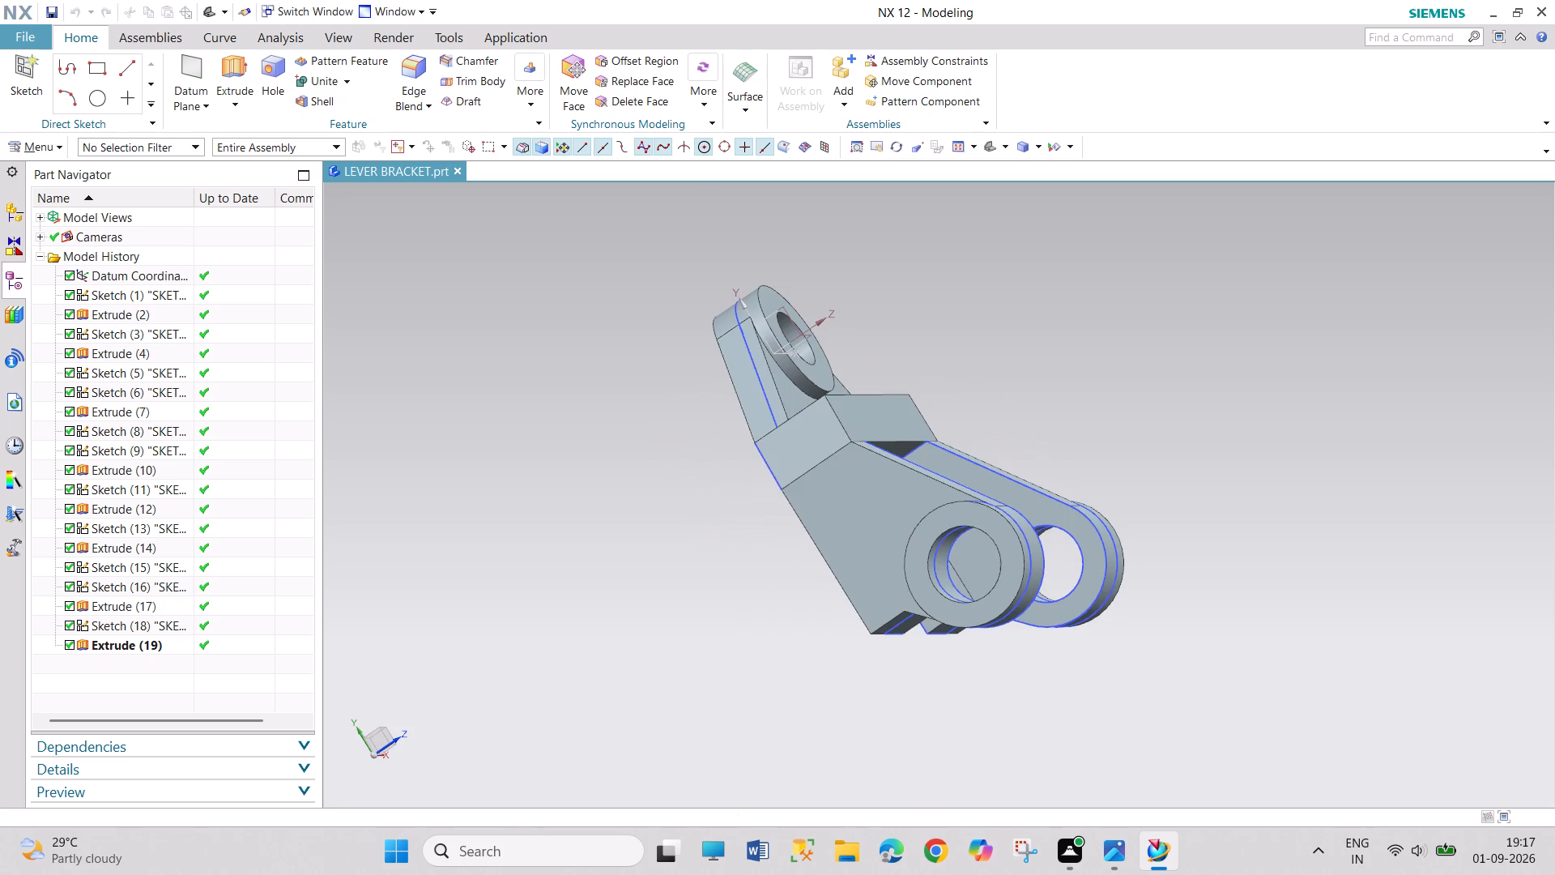
{"action": "scroll", "coordinate": [754, 735], "scroll_direction": "up", "scroll_amount": 1}
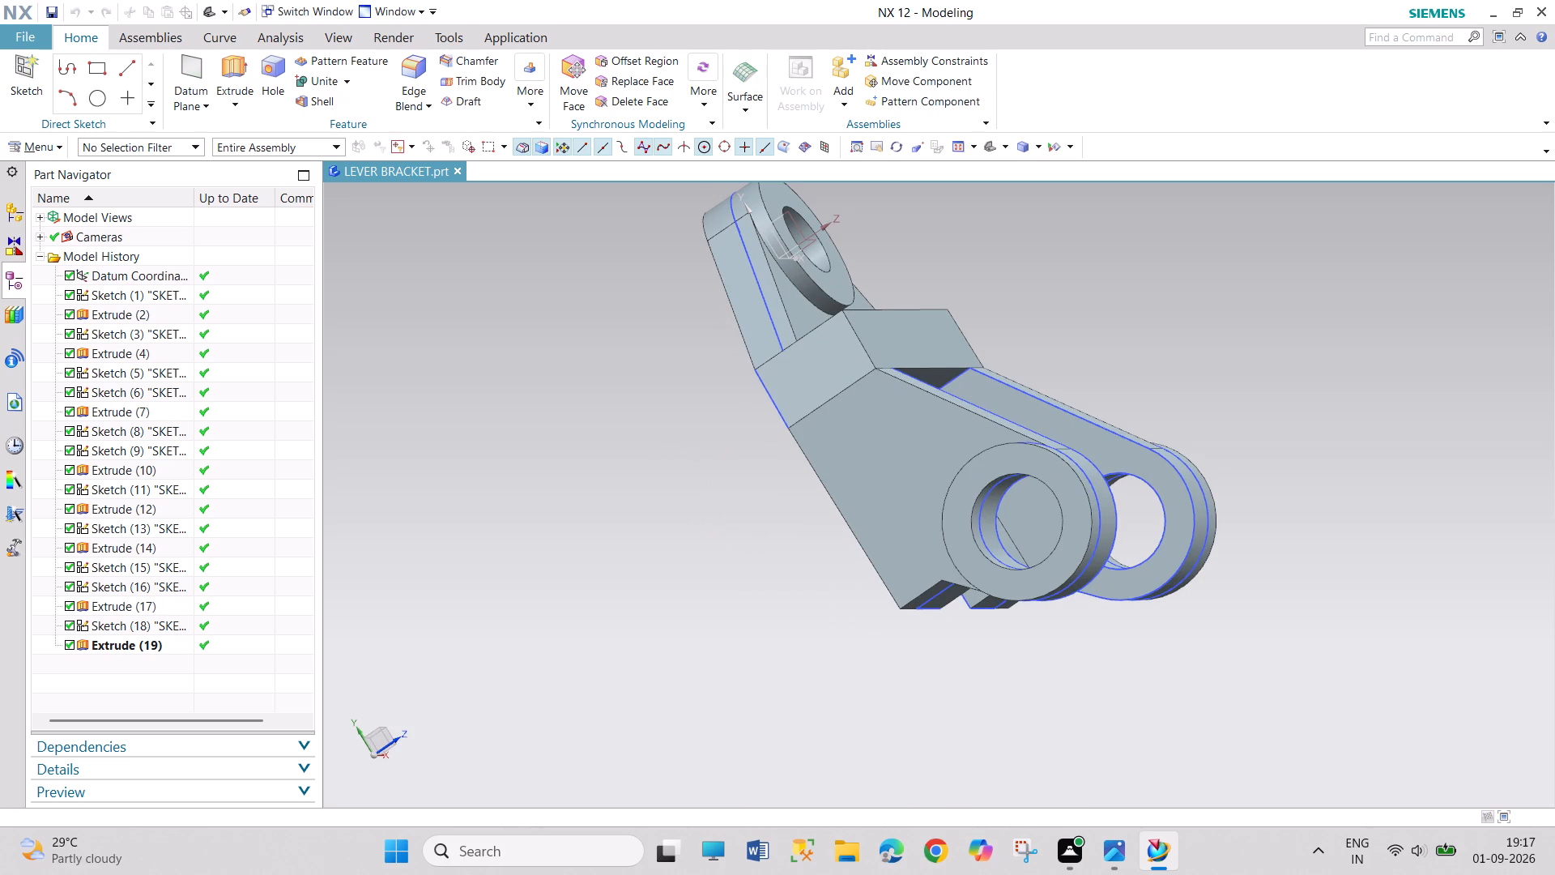
{"action": "middle_click_drag", "start_coordinate": [870, 640], "coordinate": [781, 590]}
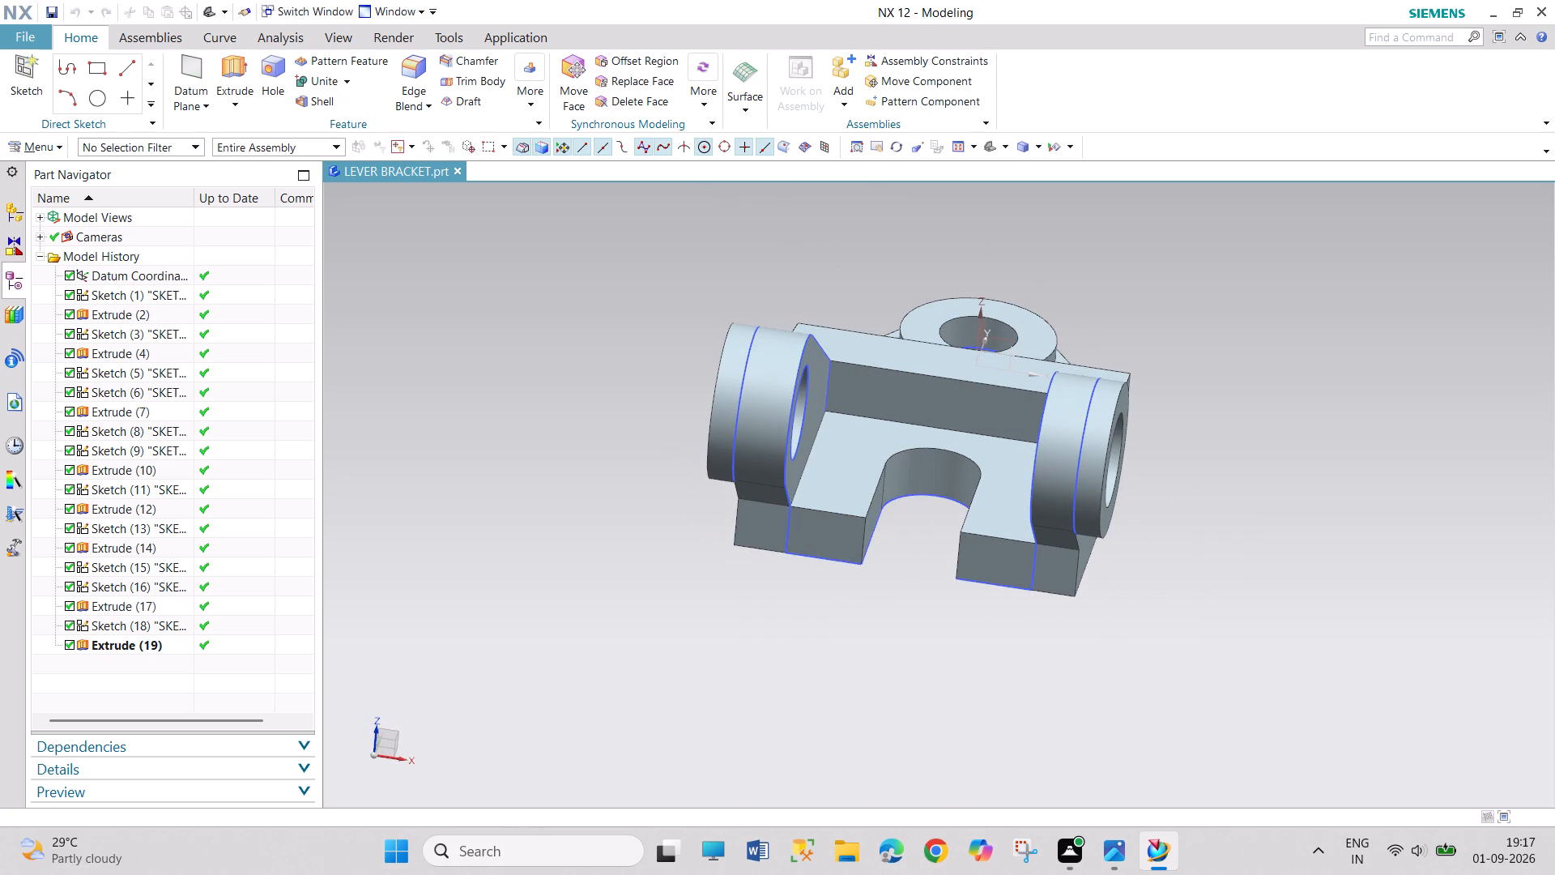
{"action": "scroll", "coordinate": [641, 595], "scroll_direction": "up", "scroll_amount": 1}
{"action": "middle_click_drag", "start_coordinate": [641, 595], "coordinate": [668, 565]}
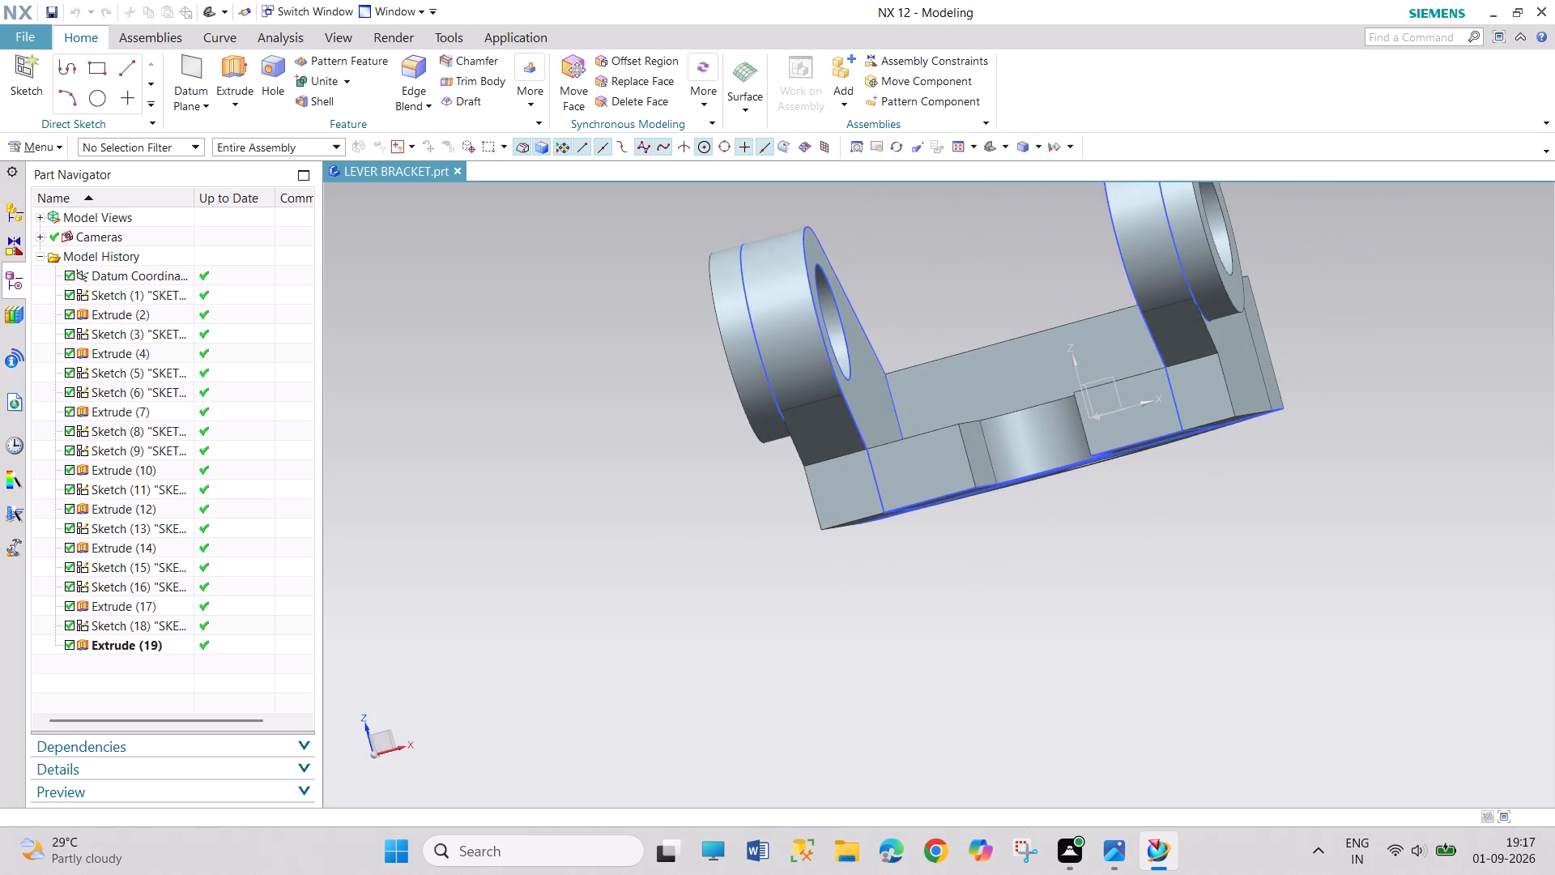
{"action": "middle_click_drag", "start_coordinate": [796, 649], "coordinate": [711, 713]}
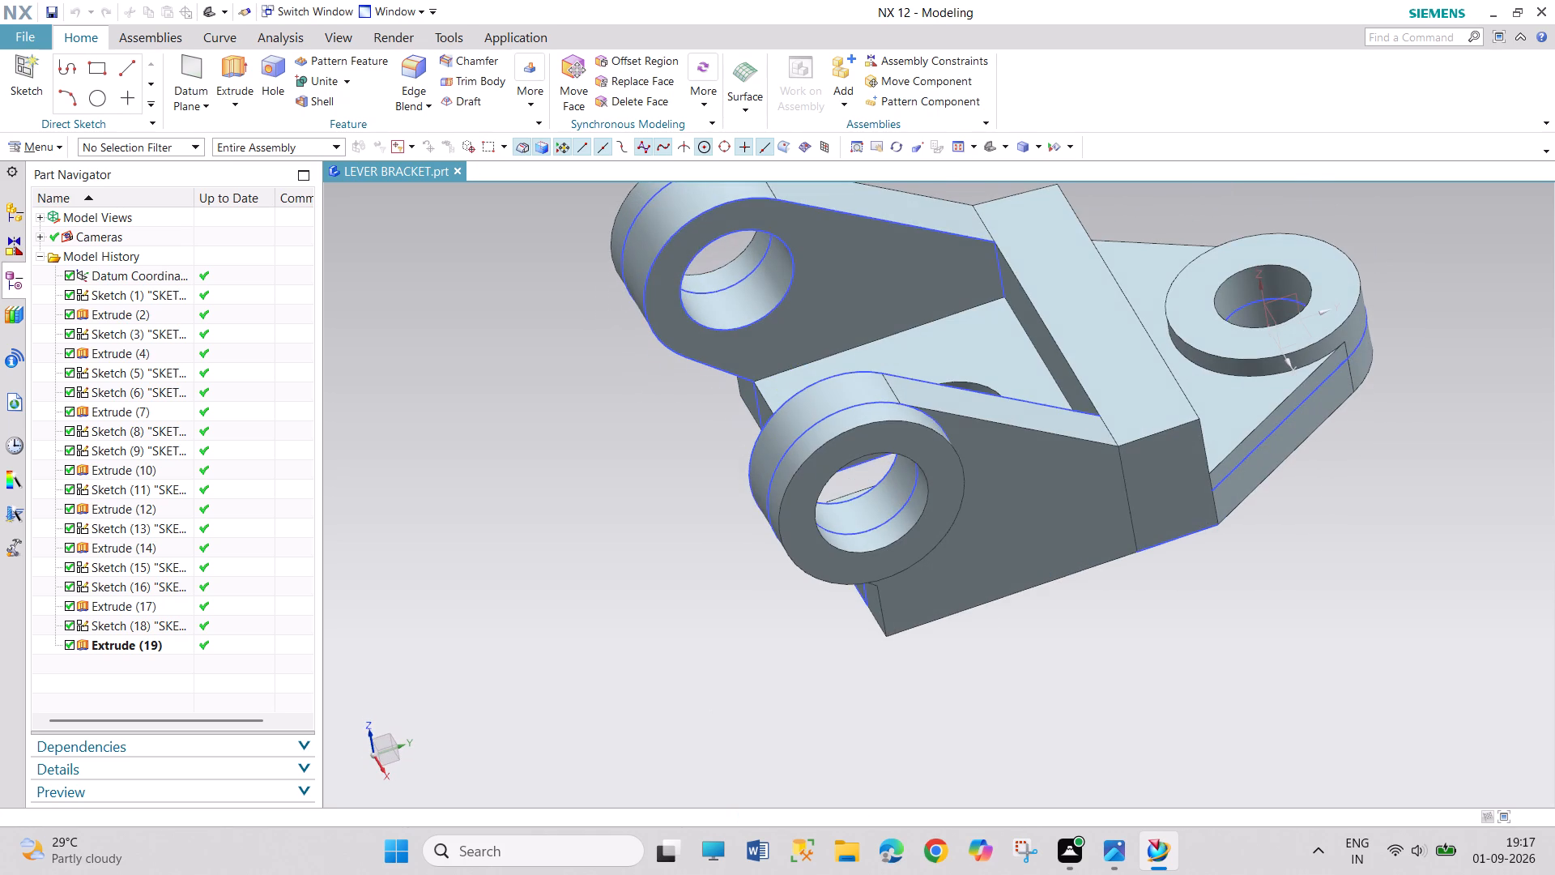
Restore the lever bracket's standard 3D orientation and inspect the two bored lugs, base and end boss up close.
{"action": "left_click", "coordinate": [986, 150]}
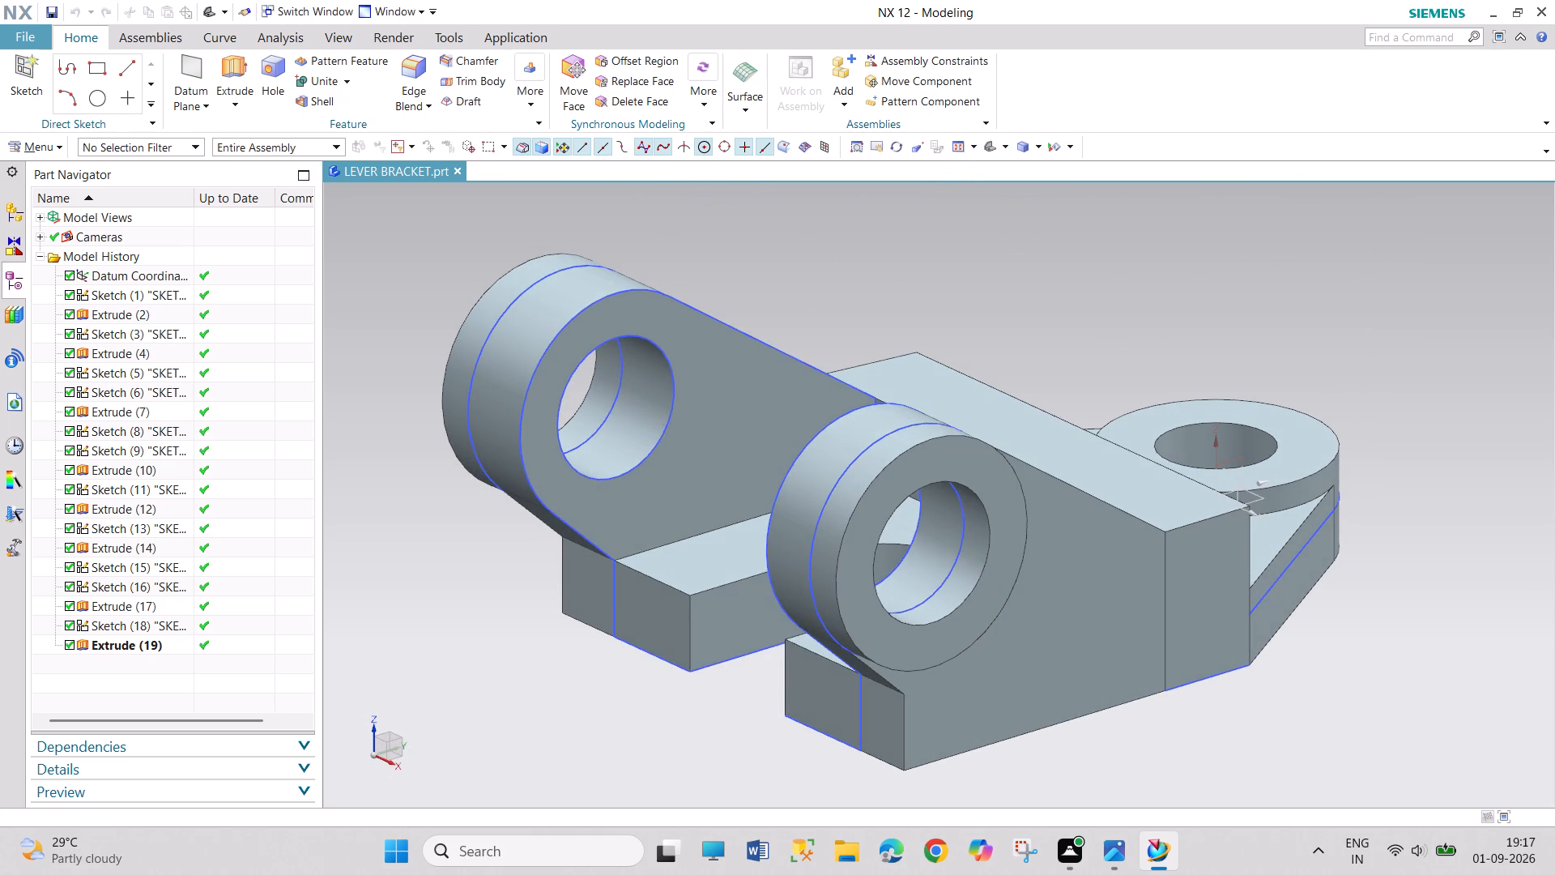
{"action": "scroll", "coordinate": [722, 743], "scroll_direction": "up", "scroll_amount": 2}
{"action": "scroll", "coordinate": [722, 743], "scroll_direction": "down", "scroll_amount": 4}
{"action": "scroll", "coordinate": [853, 779], "scroll_direction": "up", "scroll_amount": 1}
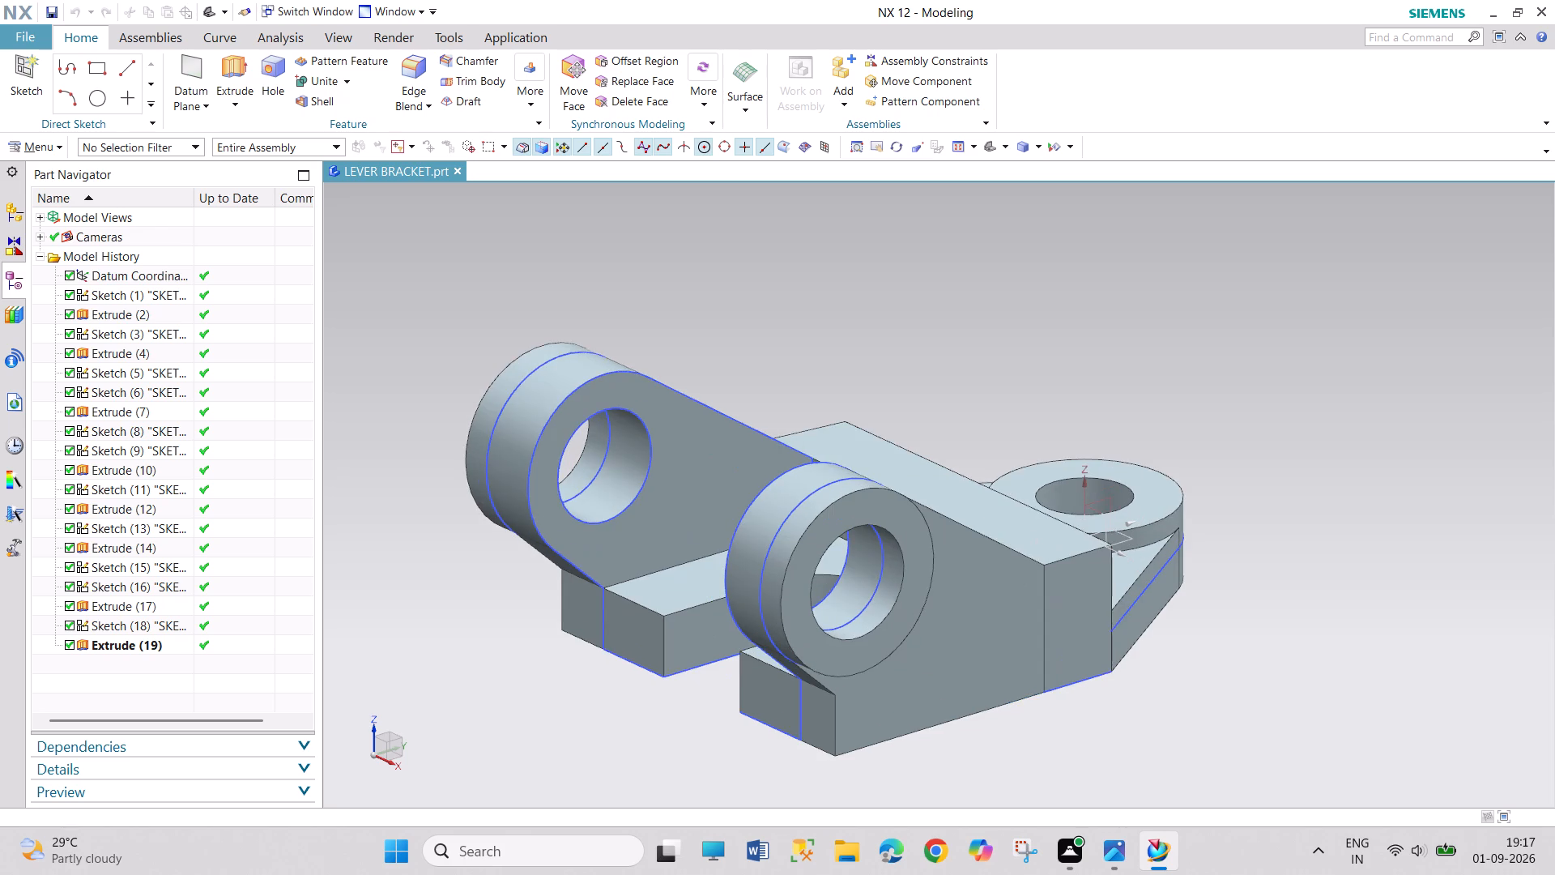
{"action": "scroll", "coordinate": [853, 779], "scroll_direction": "down", "scroll_amount": 4}
{"action": "scroll", "coordinate": [795, 796], "scroll_direction": "up", "scroll_amount": 3}
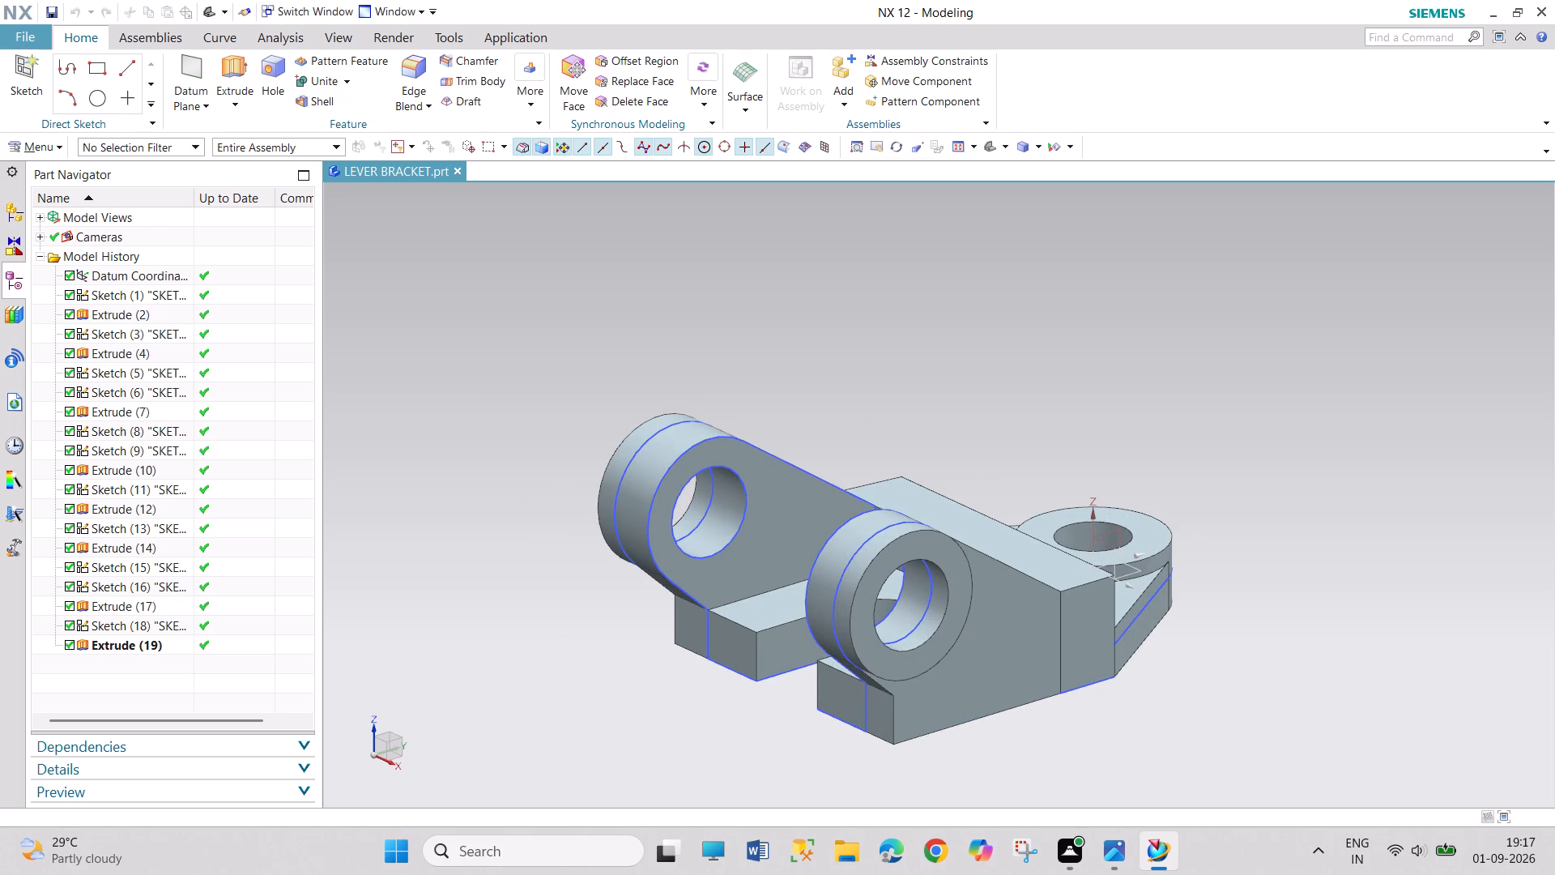
{"action": "scroll", "coordinate": [860, 792], "scroll_direction": "up", "scroll_amount": 2}
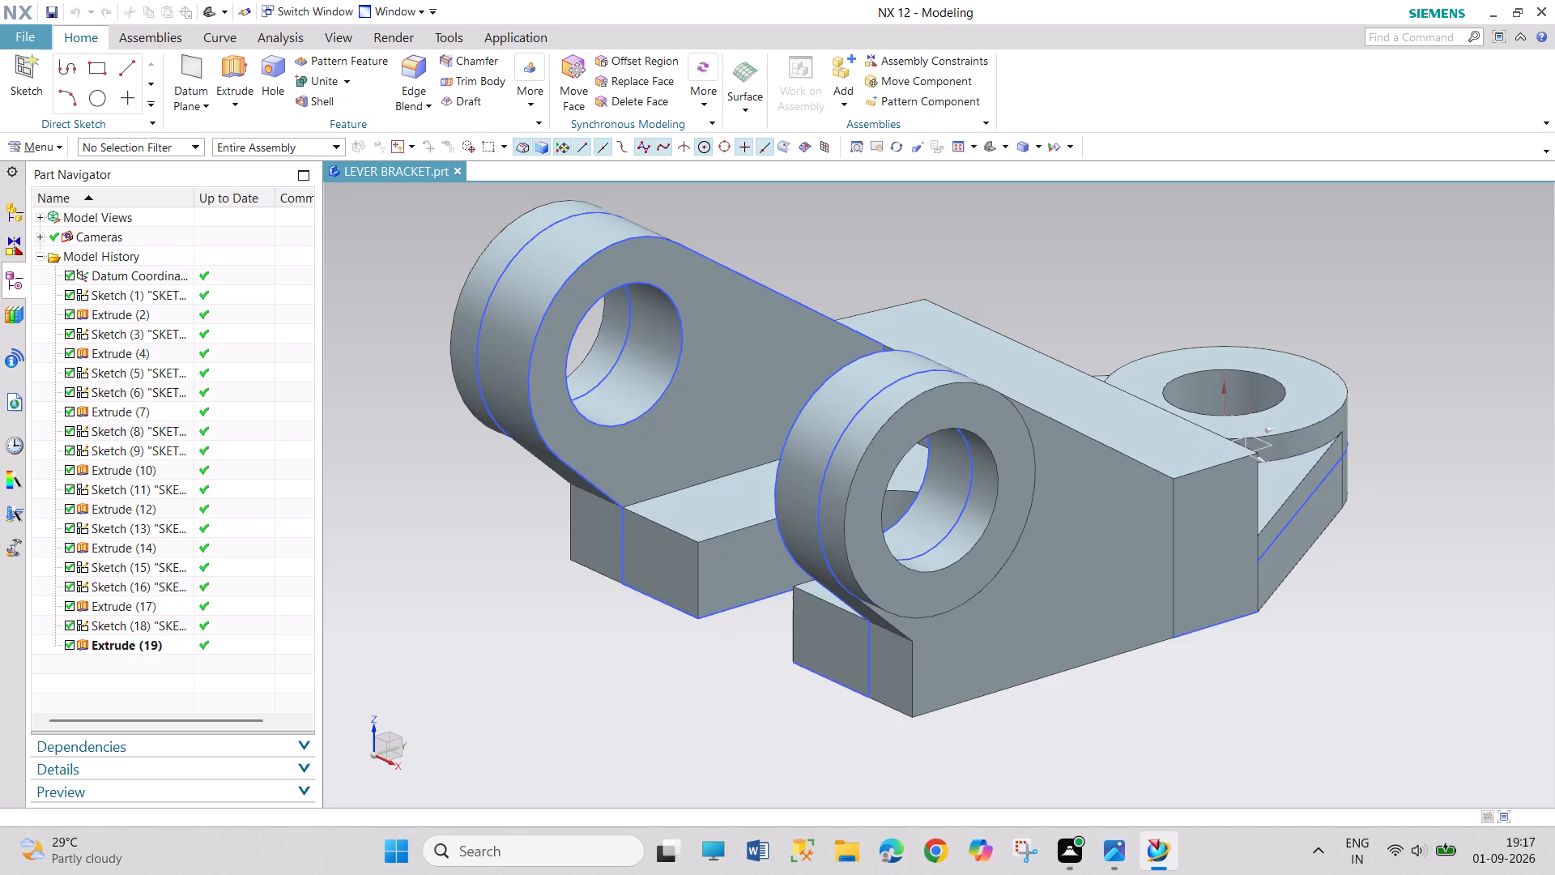
{"action": "scroll", "coordinate": [858, 789], "scroll_direction": "down", "scroll_amount": 2}
{"action": "scroll", "coordinate": [858, 789], "scroll_direction": "up", "scroll_amount": 2}
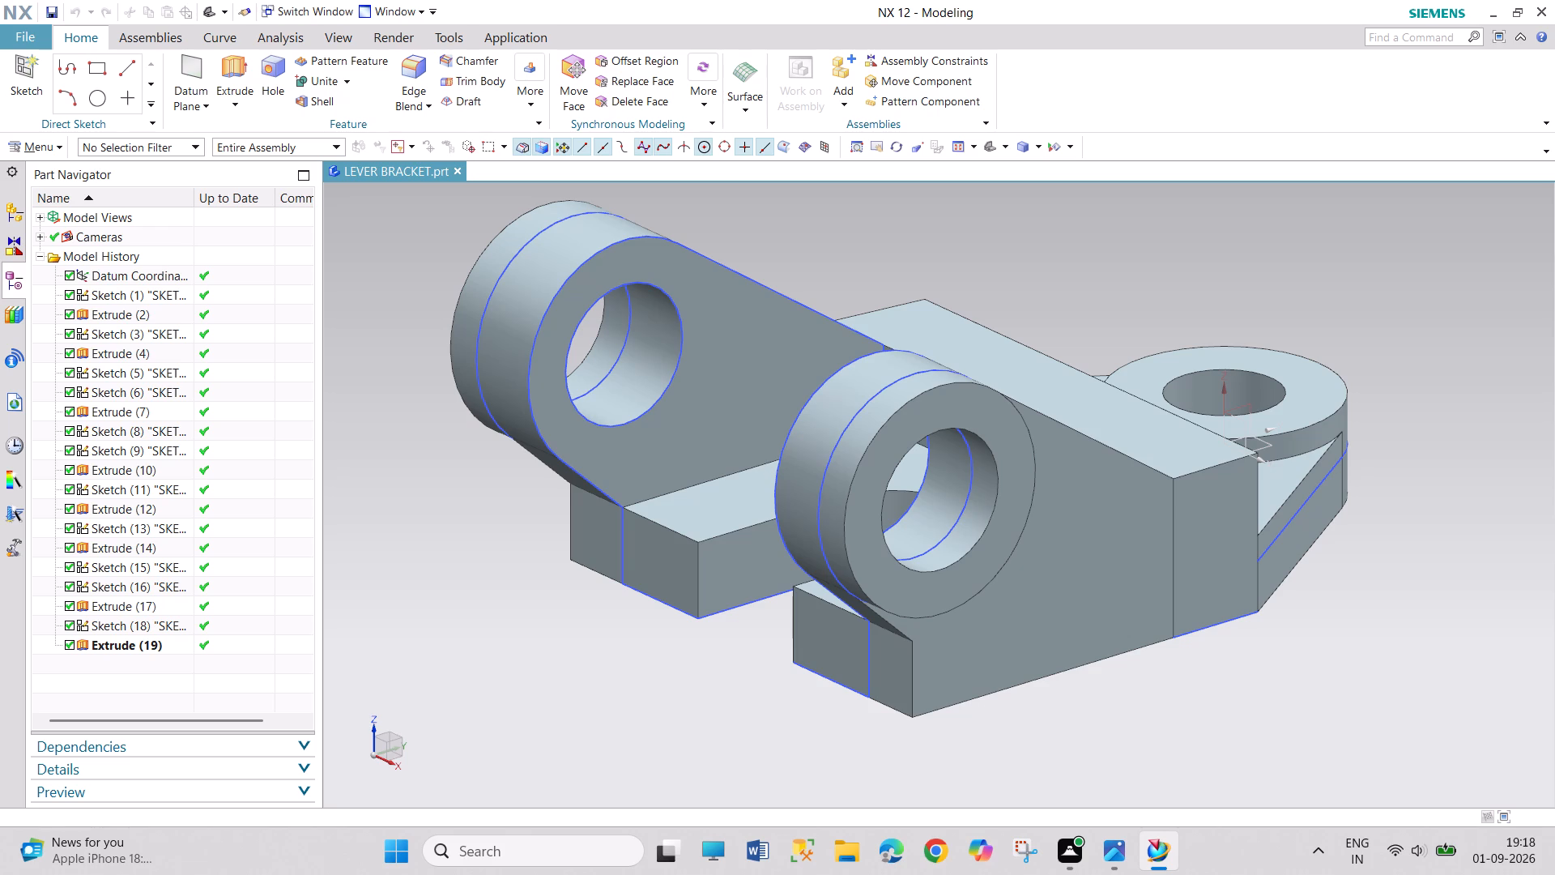
{"action": "scroll", "coordinate": [442, 221], "scroll_direction": "down", "scroll_amount": 1}
{"action": "scroll", "coordinate": [442, 221], "scroll_direction": "up", "scroll_amount": 2}
{"action": "scroll", "coordinate": [442, 222], "scroll_direction": "down", "scroll_amount": 1}
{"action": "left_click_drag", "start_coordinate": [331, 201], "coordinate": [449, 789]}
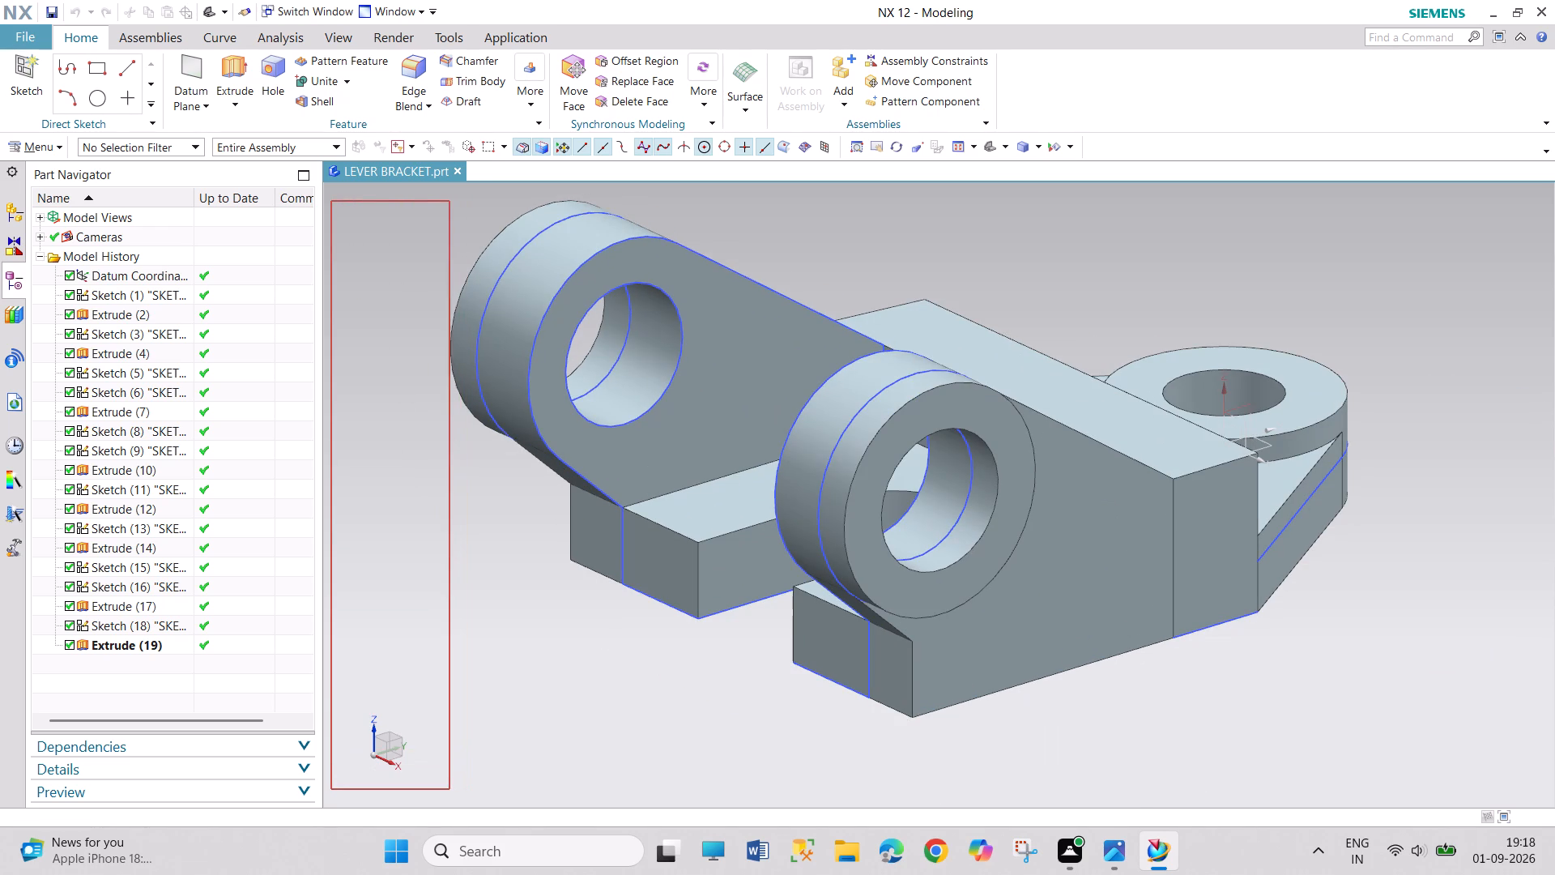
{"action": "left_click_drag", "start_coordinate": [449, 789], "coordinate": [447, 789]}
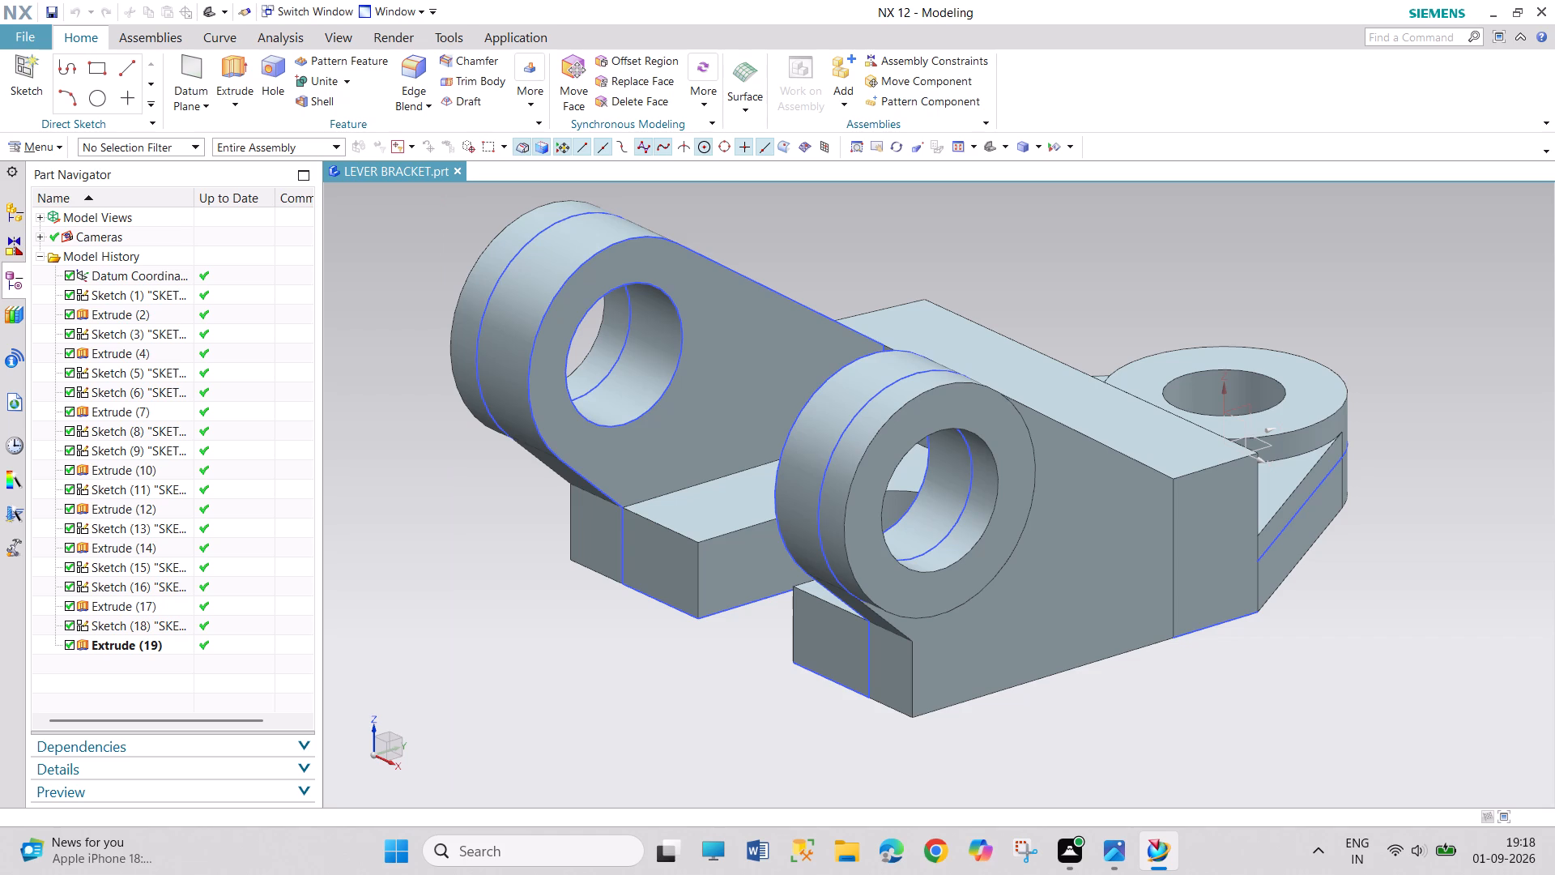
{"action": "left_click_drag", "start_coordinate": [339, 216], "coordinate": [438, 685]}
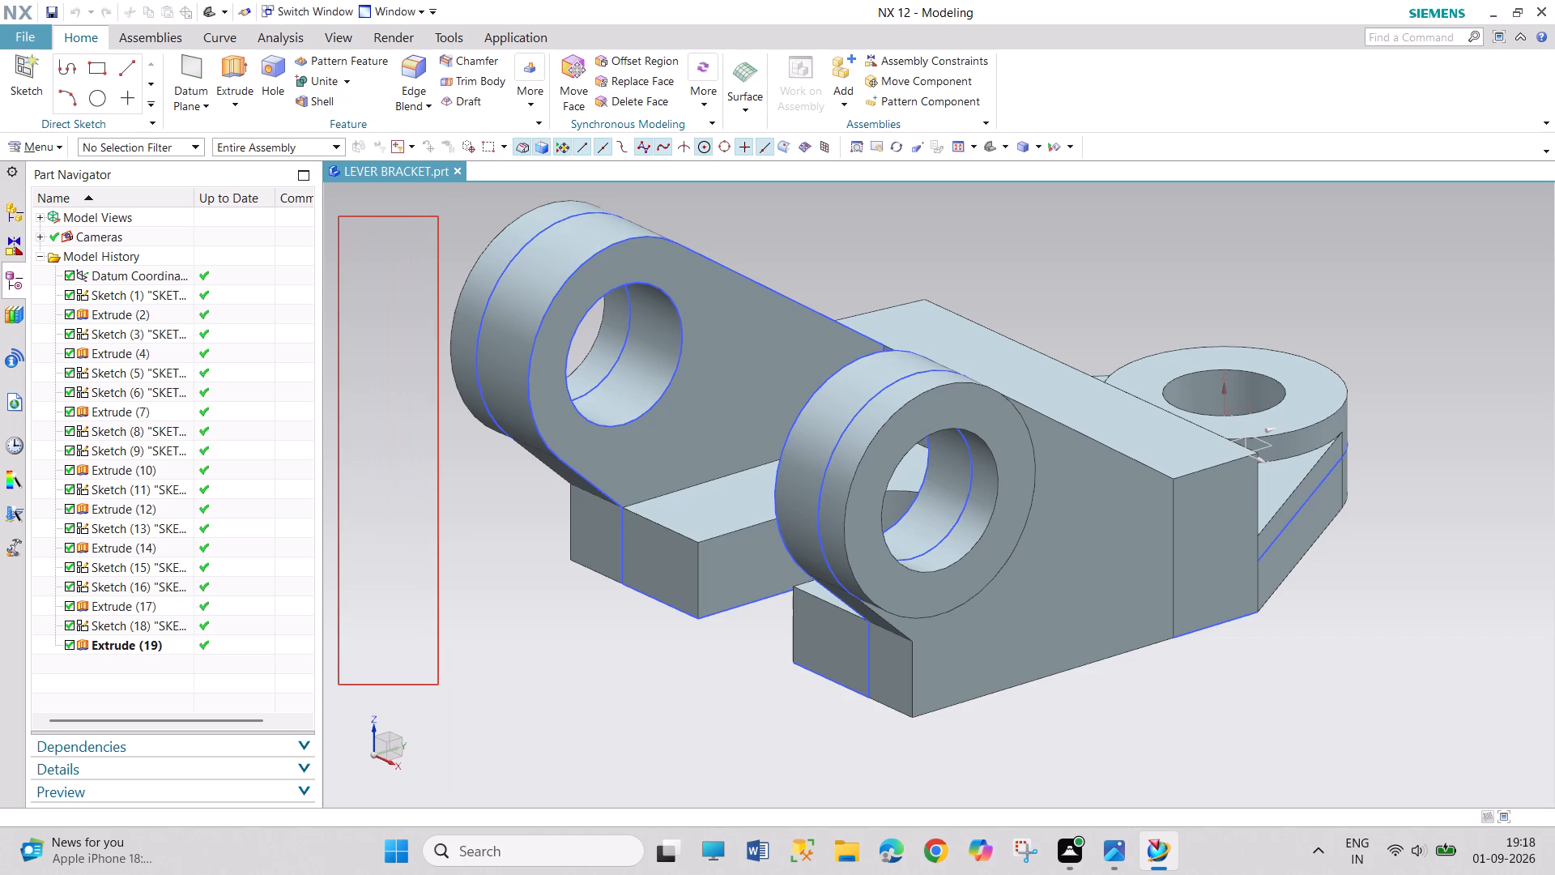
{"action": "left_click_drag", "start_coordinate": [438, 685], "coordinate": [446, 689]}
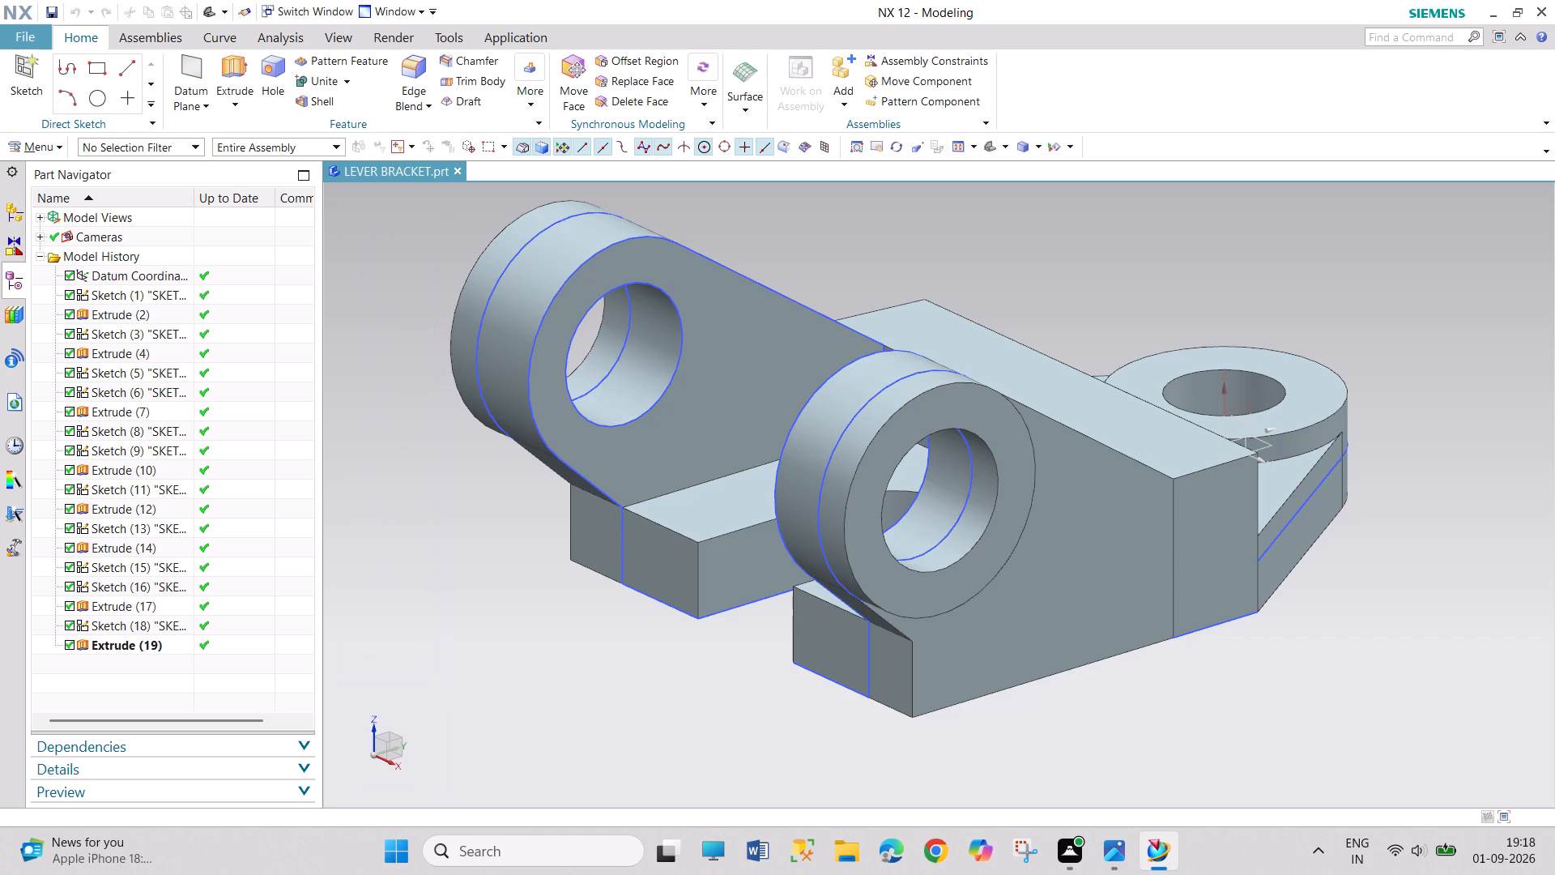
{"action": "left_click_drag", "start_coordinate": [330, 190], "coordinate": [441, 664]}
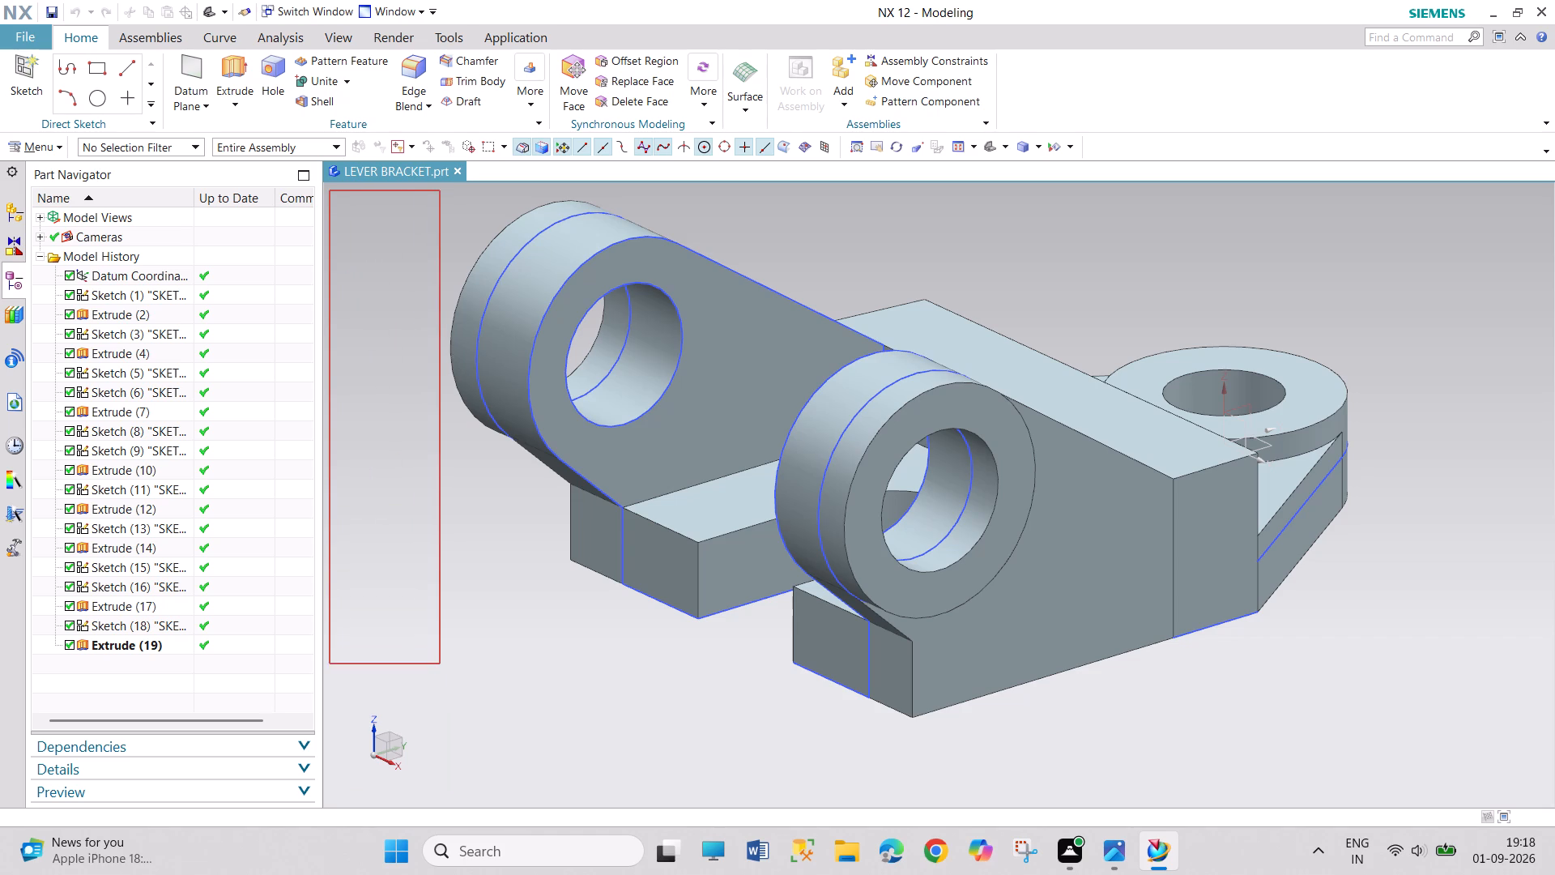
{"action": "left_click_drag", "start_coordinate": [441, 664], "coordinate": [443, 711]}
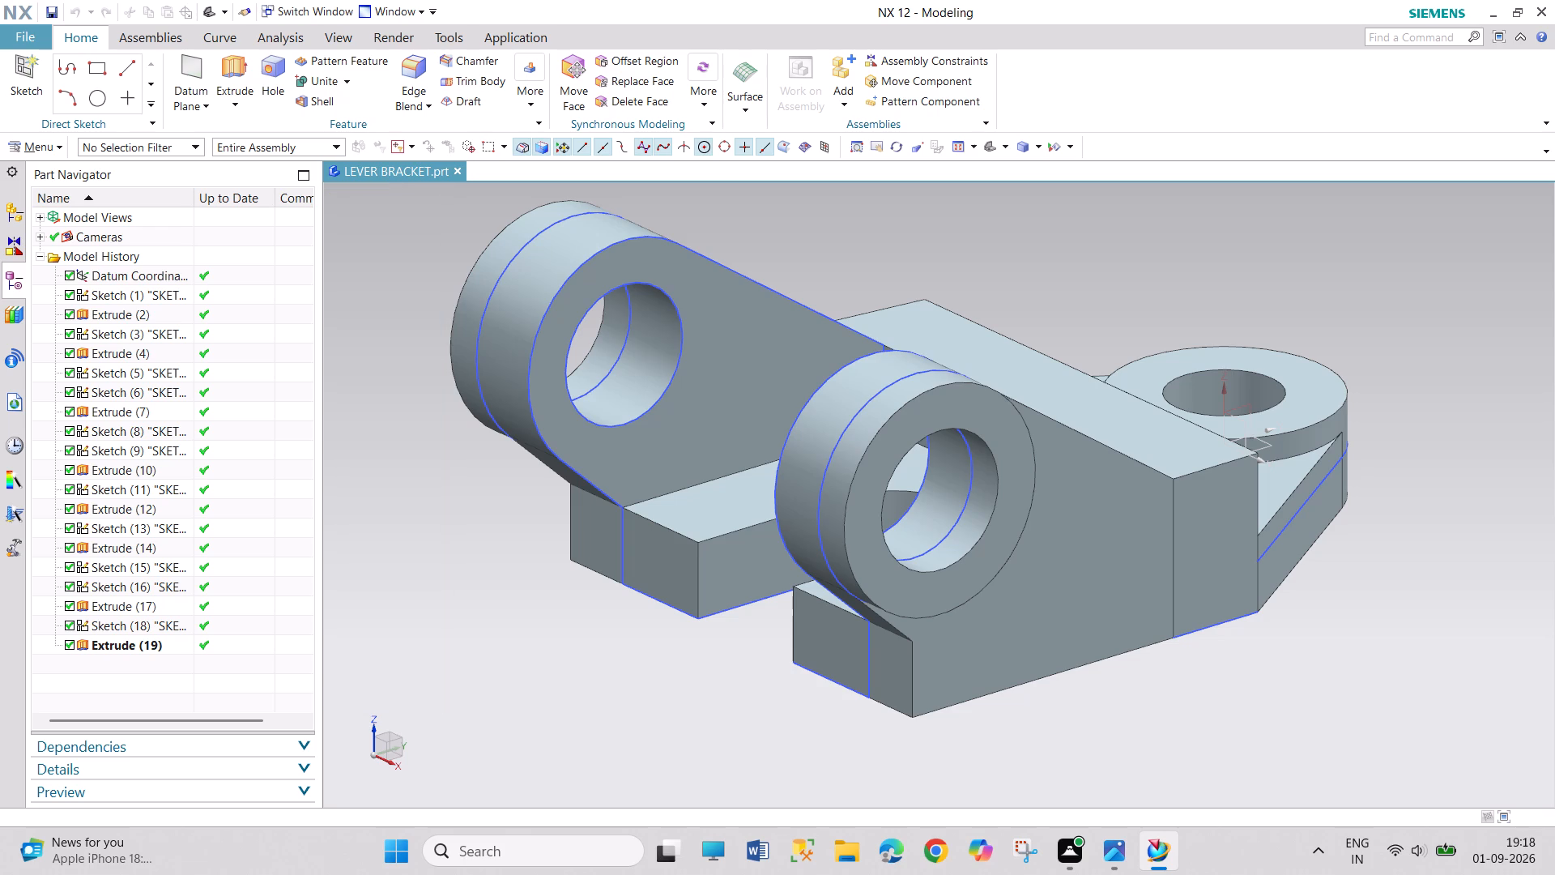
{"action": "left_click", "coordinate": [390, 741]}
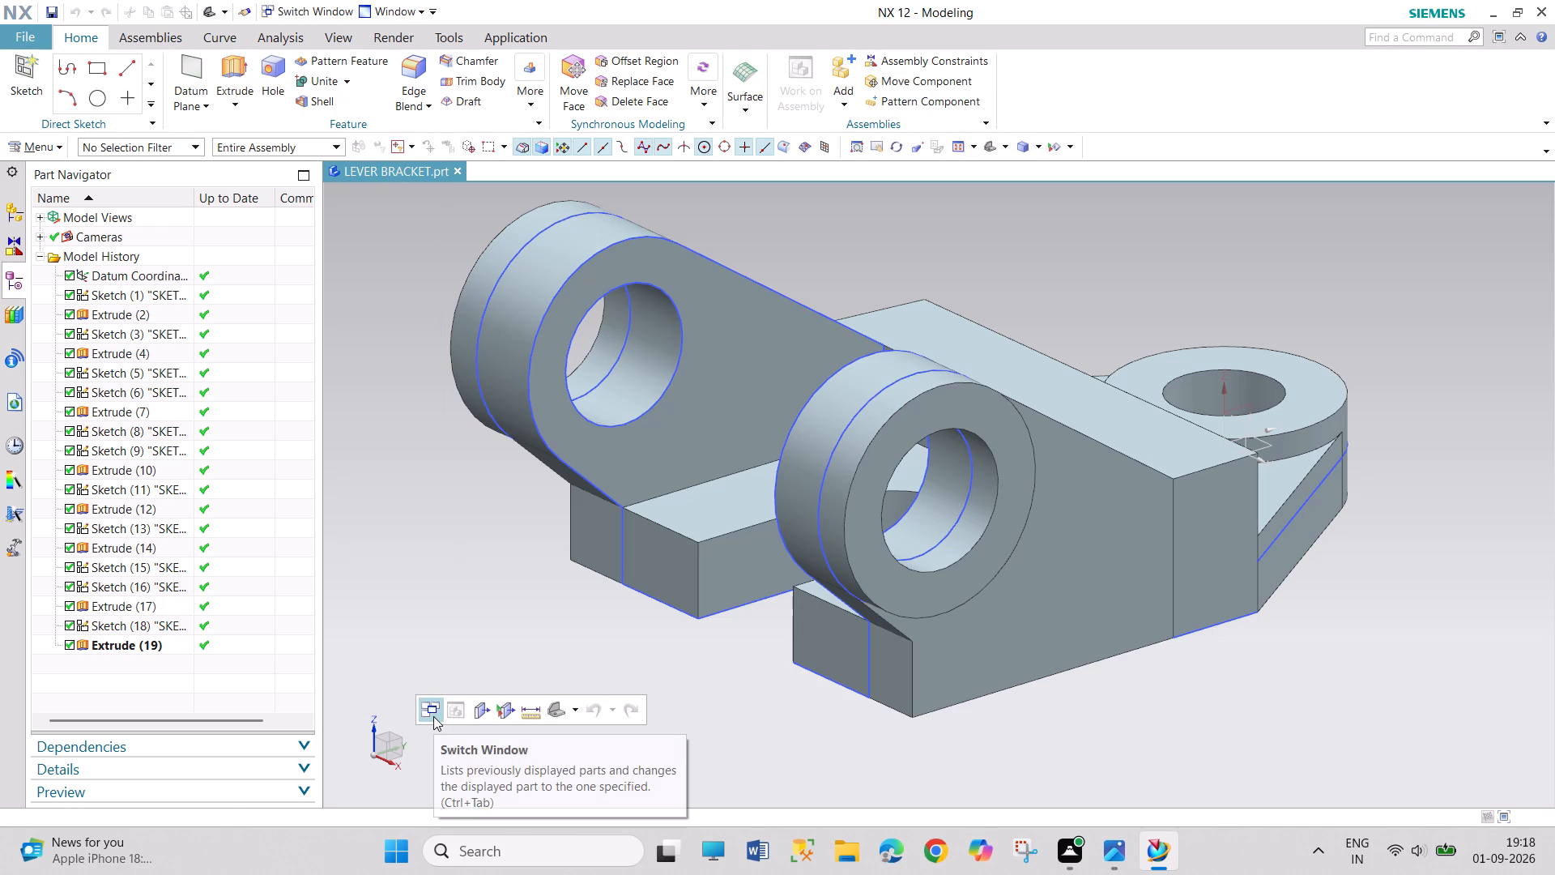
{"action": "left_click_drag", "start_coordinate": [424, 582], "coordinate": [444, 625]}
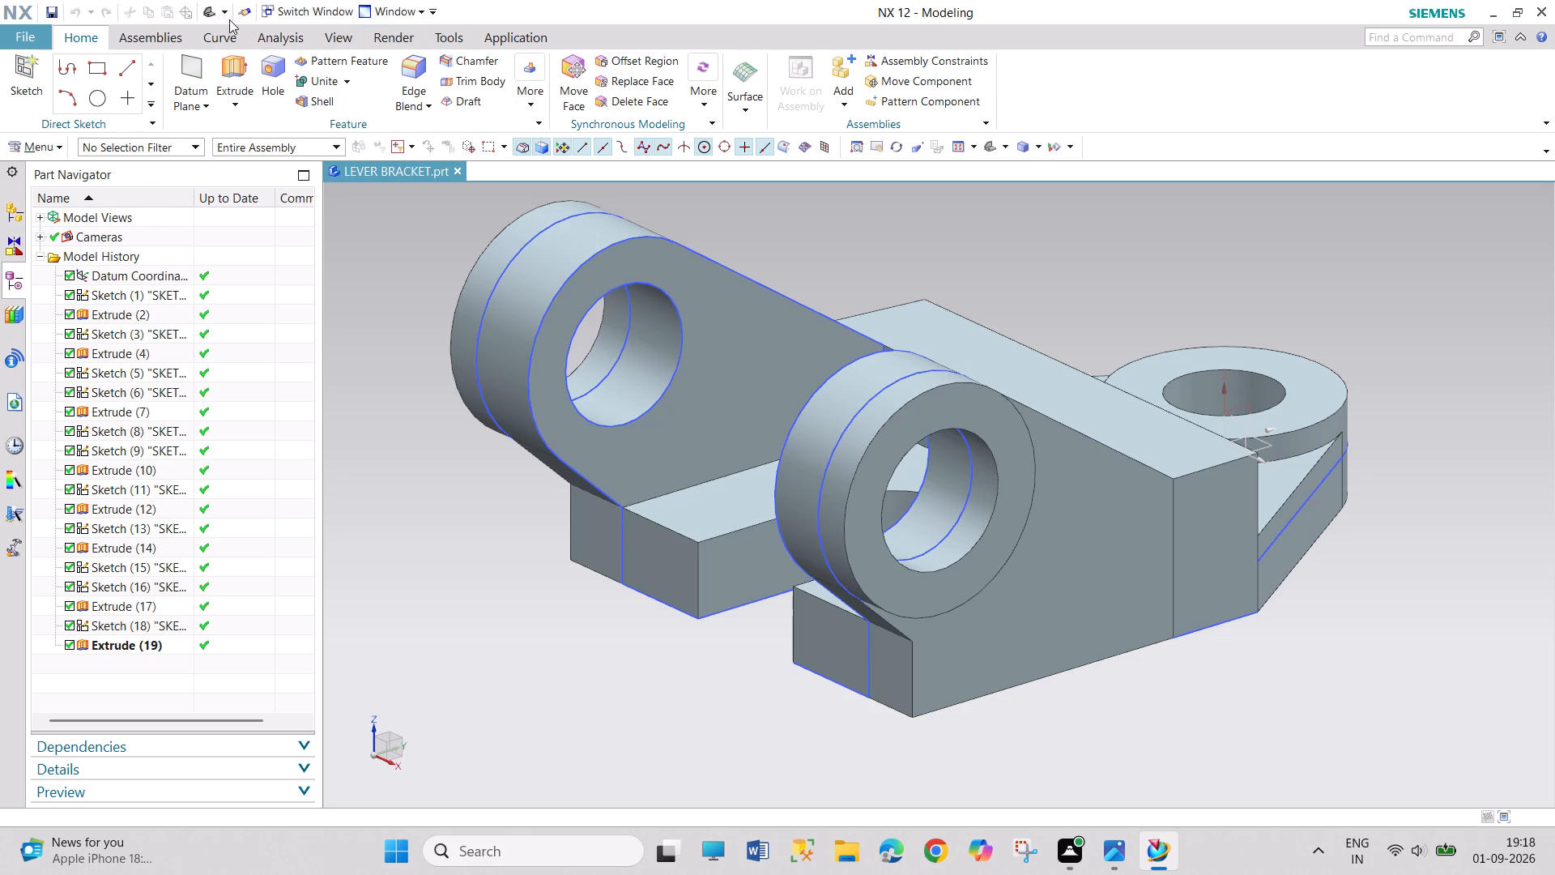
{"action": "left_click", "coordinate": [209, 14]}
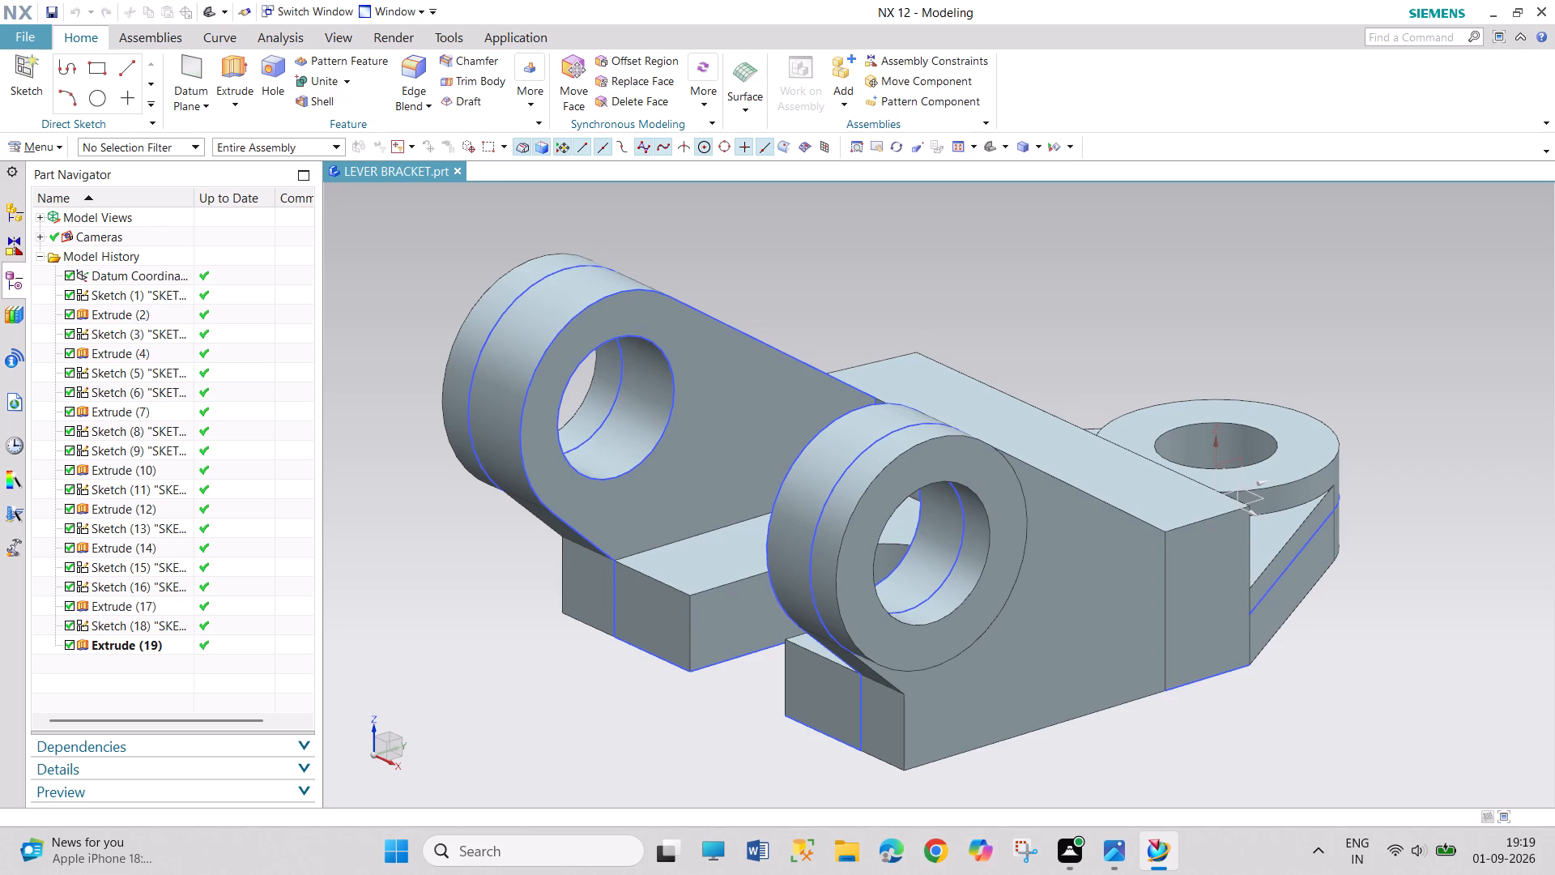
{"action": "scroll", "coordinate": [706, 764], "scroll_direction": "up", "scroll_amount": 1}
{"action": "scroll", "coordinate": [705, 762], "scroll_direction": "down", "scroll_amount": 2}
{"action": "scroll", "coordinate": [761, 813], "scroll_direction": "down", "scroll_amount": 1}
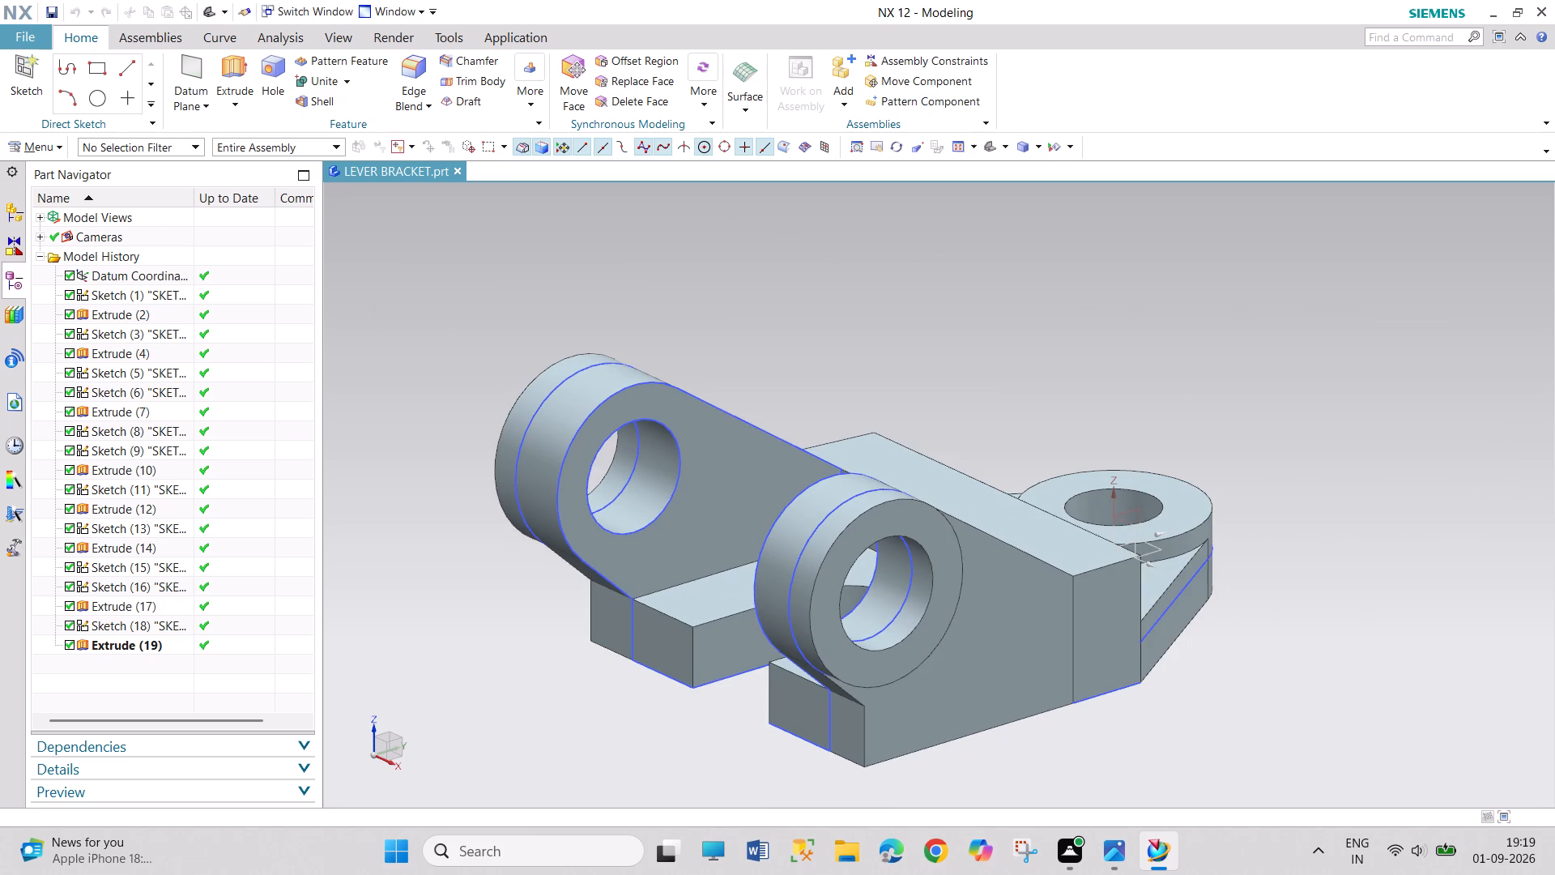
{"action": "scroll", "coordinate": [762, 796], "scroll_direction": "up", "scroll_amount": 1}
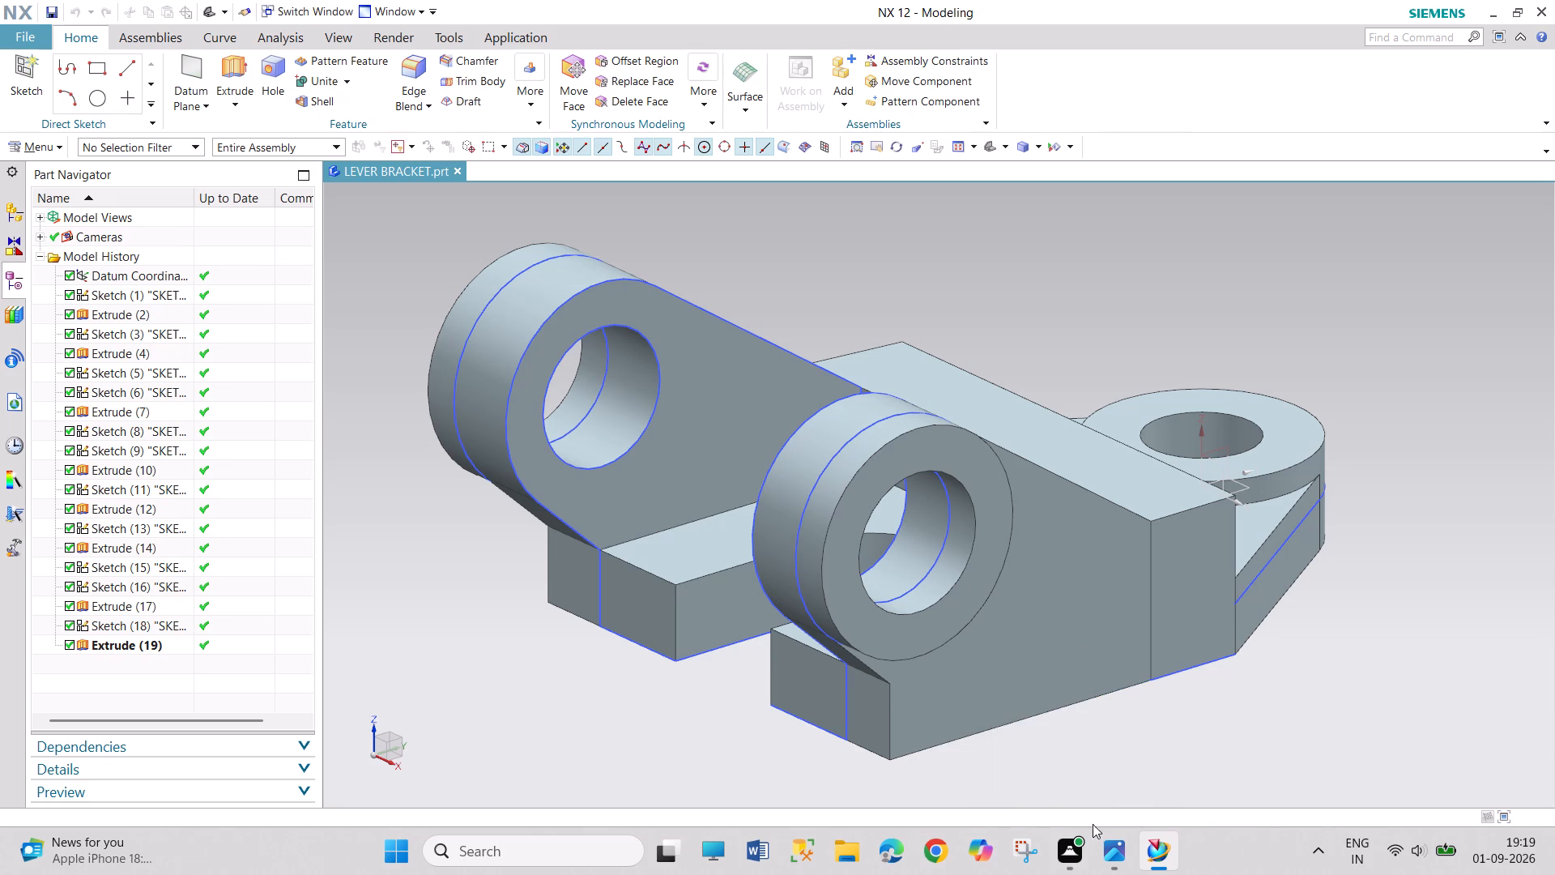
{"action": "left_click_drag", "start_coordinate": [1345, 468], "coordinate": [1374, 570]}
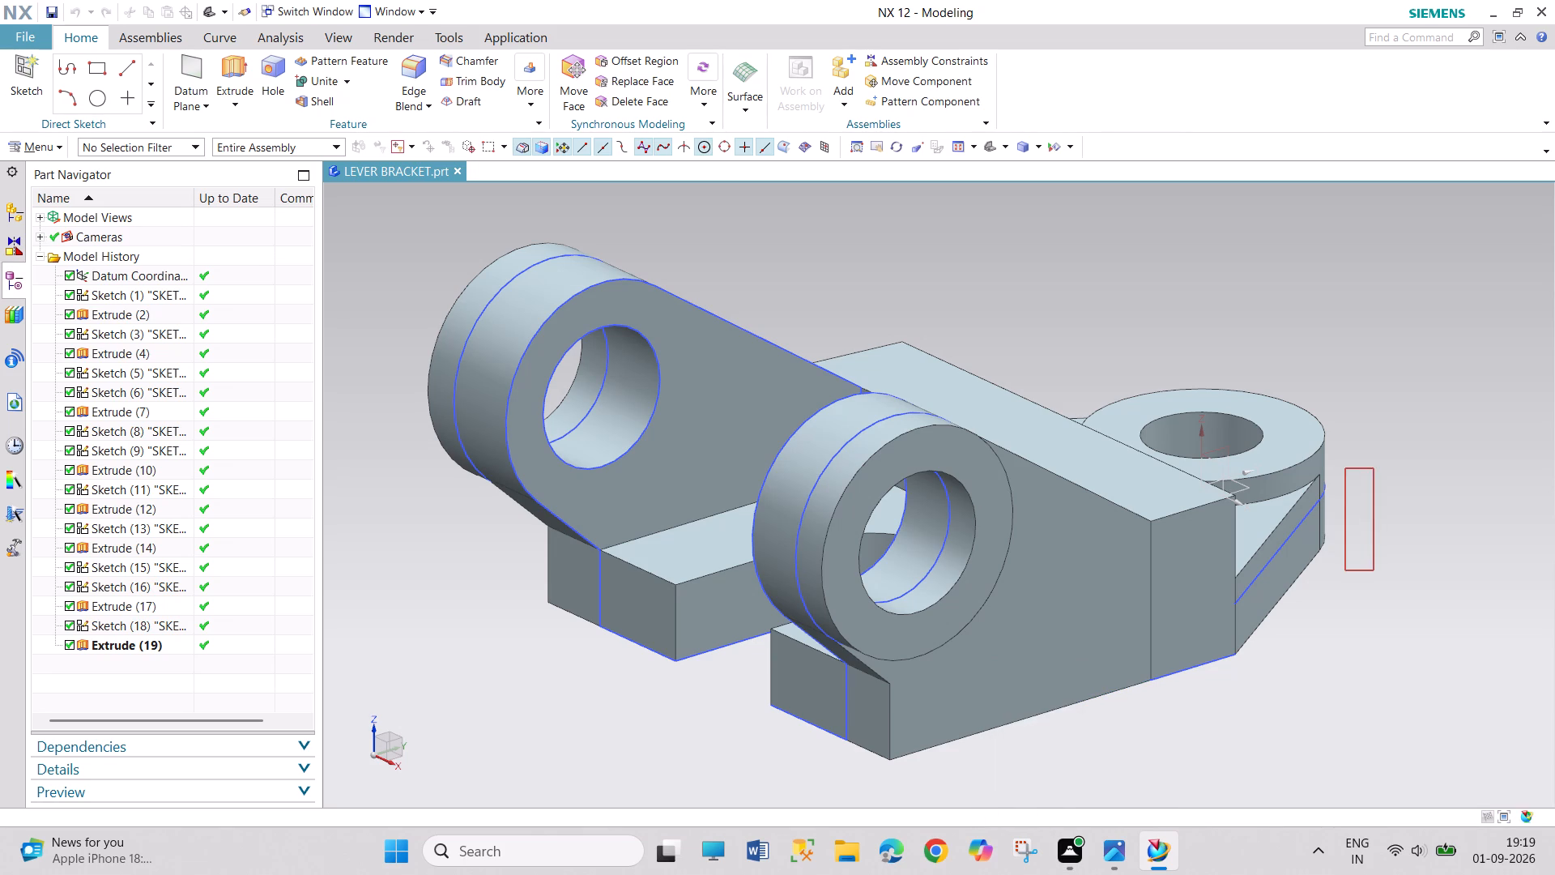